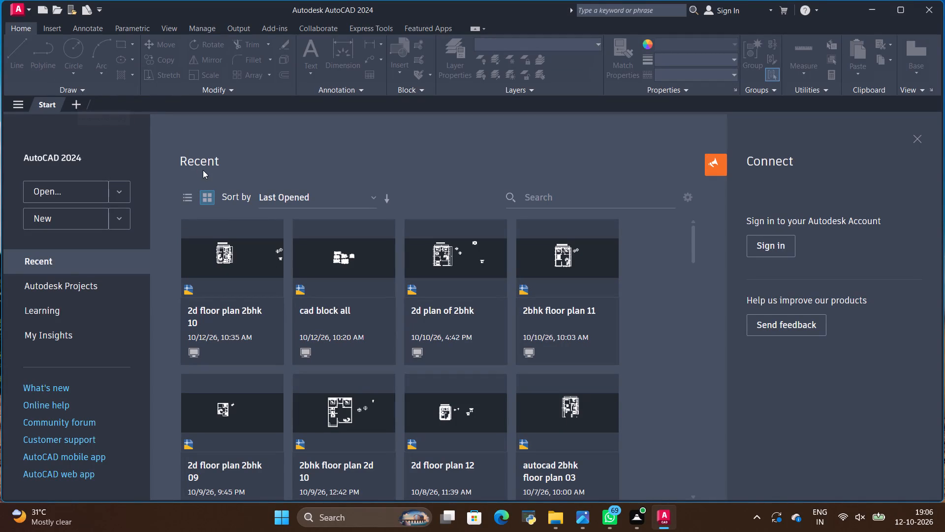
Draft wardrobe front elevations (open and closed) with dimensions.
Create a new blank drawing.
left_click(79, 108)
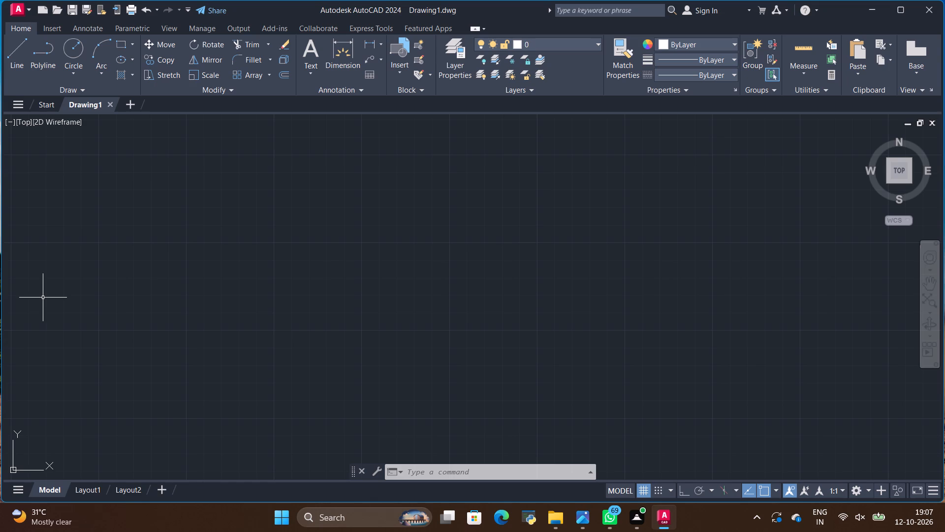
Configure the drawing units to decimal length with 0.0 precision, keeping millimetres as the insertion scale.
scroll(139, 321, "down", 4)
scroll(220, 316, "up", 2)
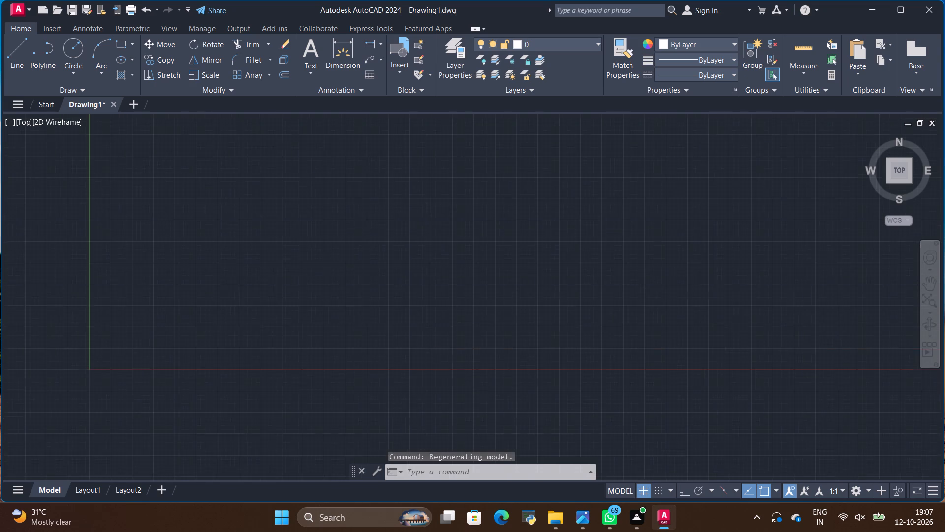
scroll(218, 316, "down", 1)
type("uni")
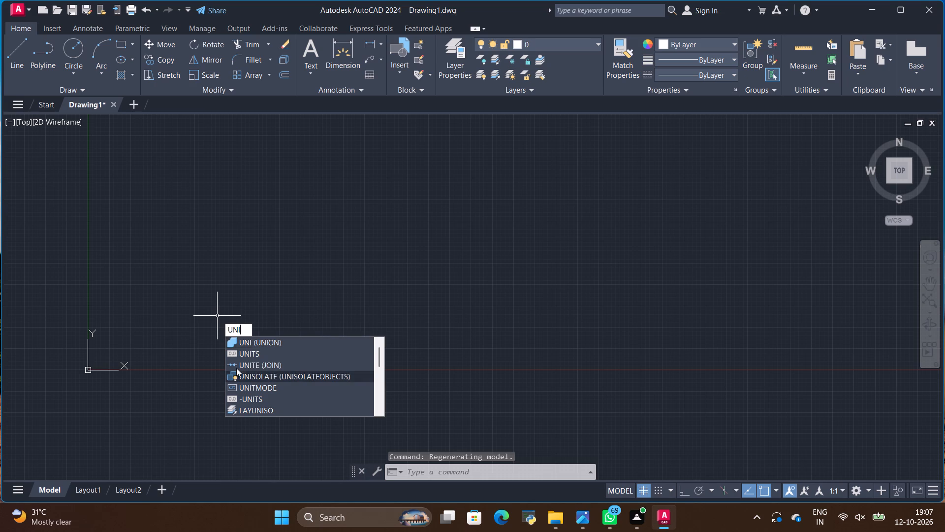
left_click(250, 356)
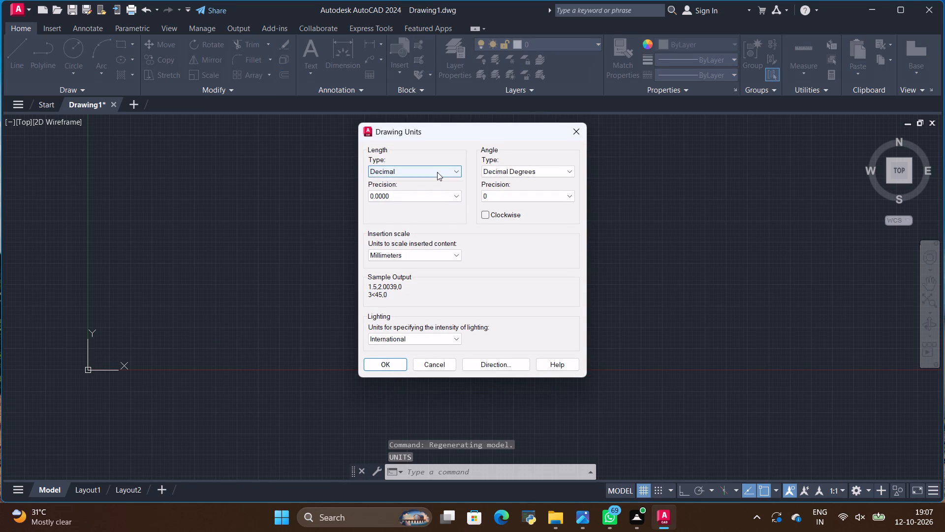
left_click(437, 172)
left_click(403, 196)
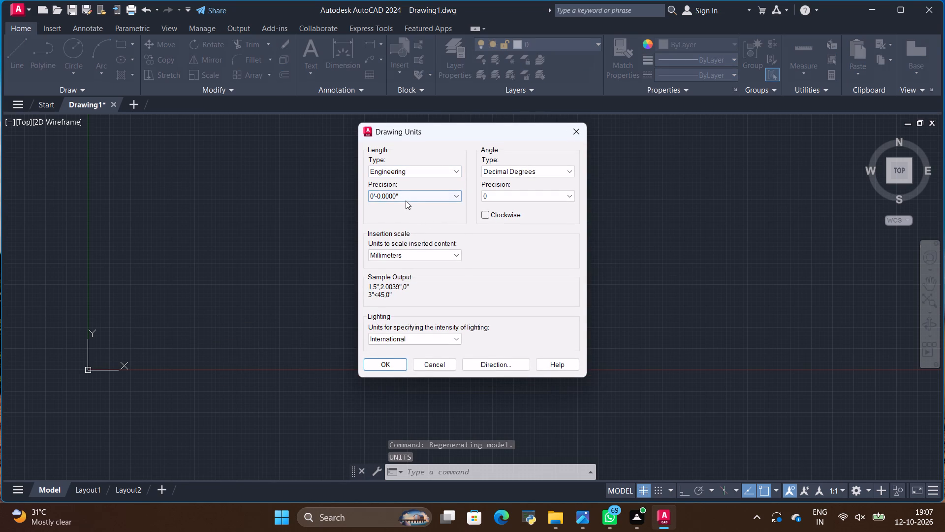
left_click(407, 199)
left_click(407, 214)
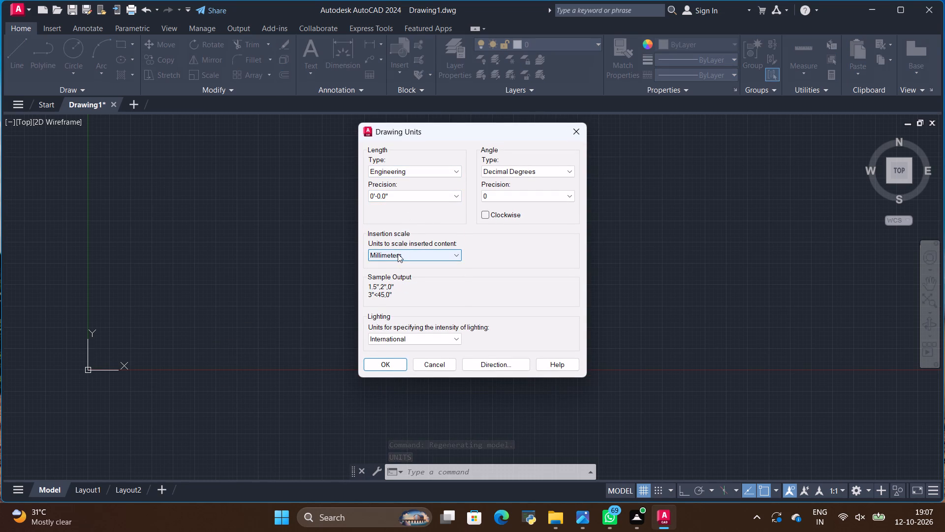
left_click(398, 254)
left_click(398, 256)
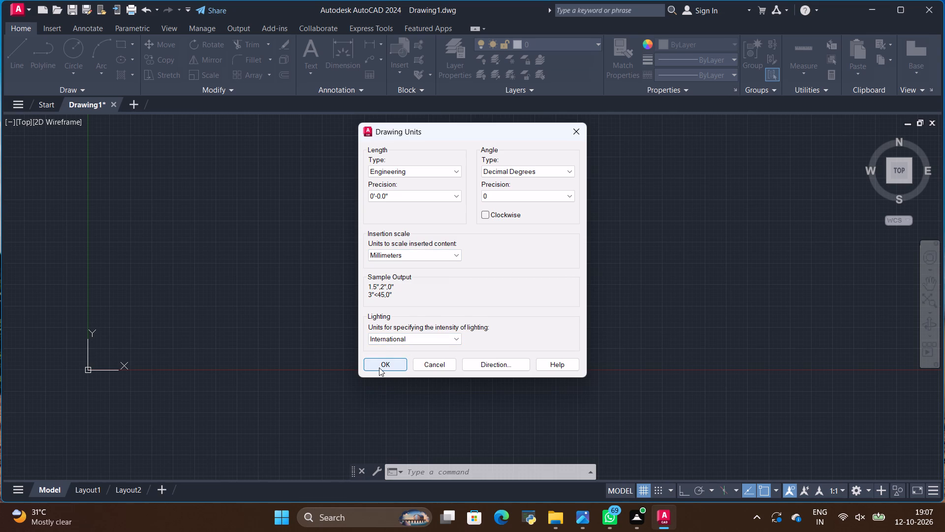
left_click(379, 367)
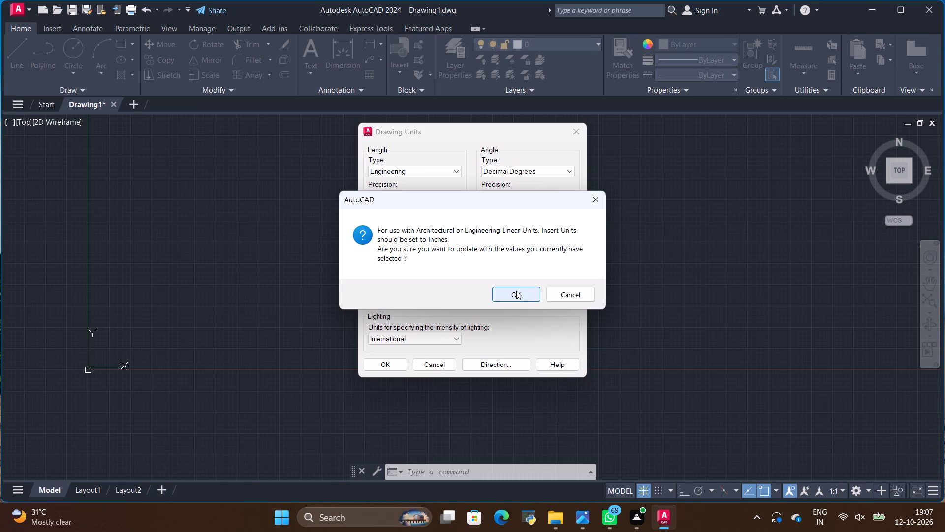
left_click(588, 208)
left_click(441, 168)
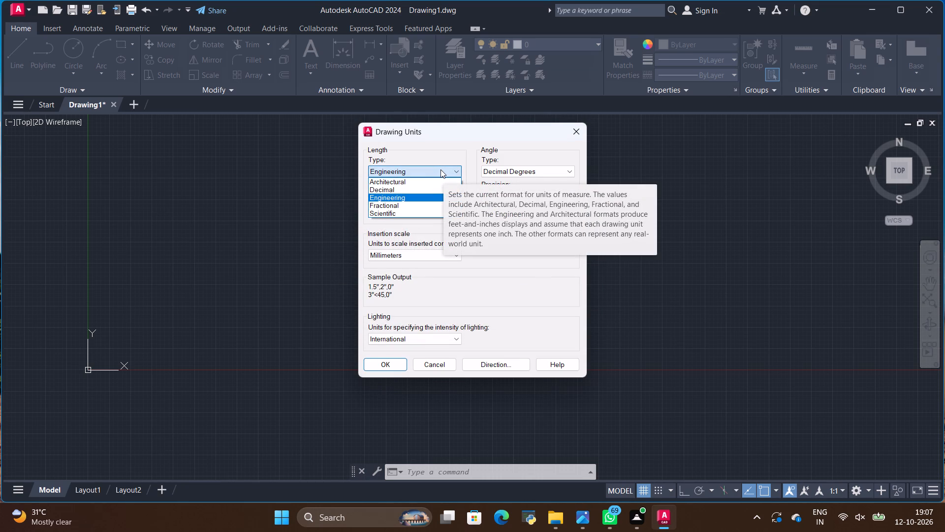
left_click(425, 191)
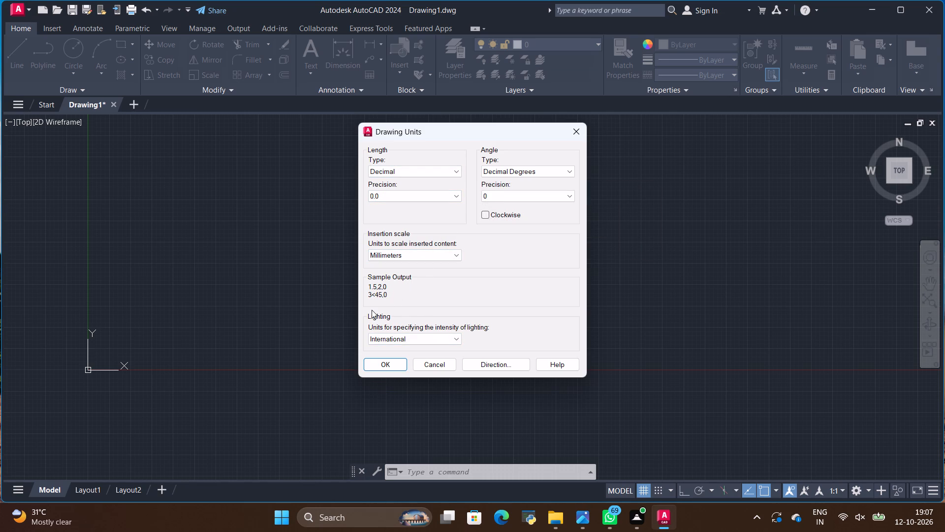
left_click(378, 362)
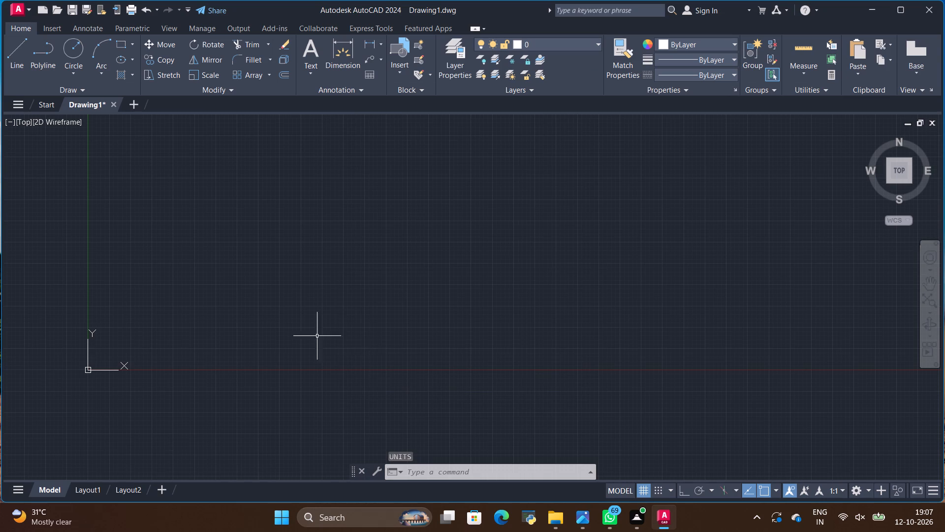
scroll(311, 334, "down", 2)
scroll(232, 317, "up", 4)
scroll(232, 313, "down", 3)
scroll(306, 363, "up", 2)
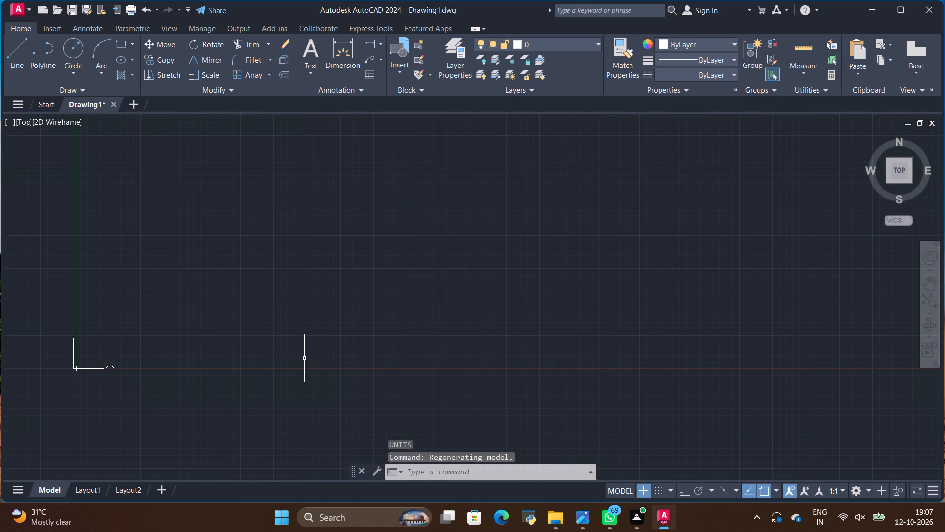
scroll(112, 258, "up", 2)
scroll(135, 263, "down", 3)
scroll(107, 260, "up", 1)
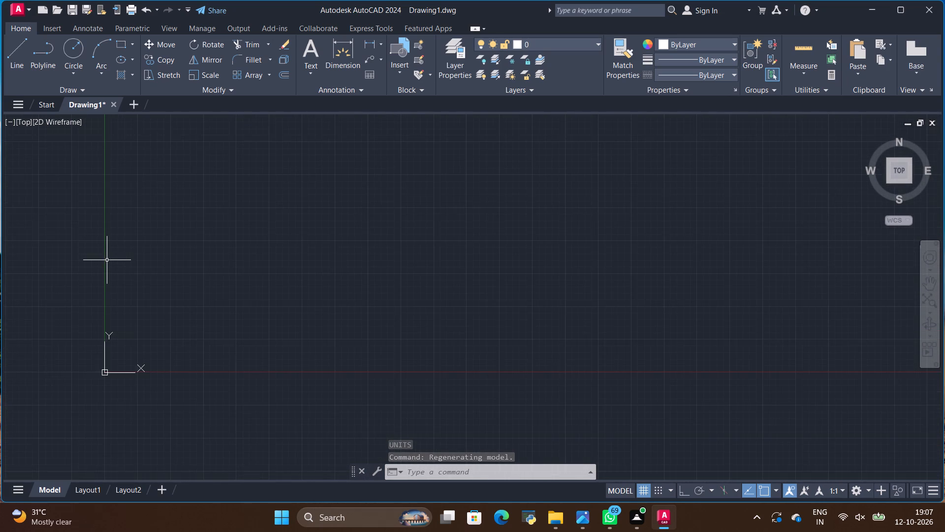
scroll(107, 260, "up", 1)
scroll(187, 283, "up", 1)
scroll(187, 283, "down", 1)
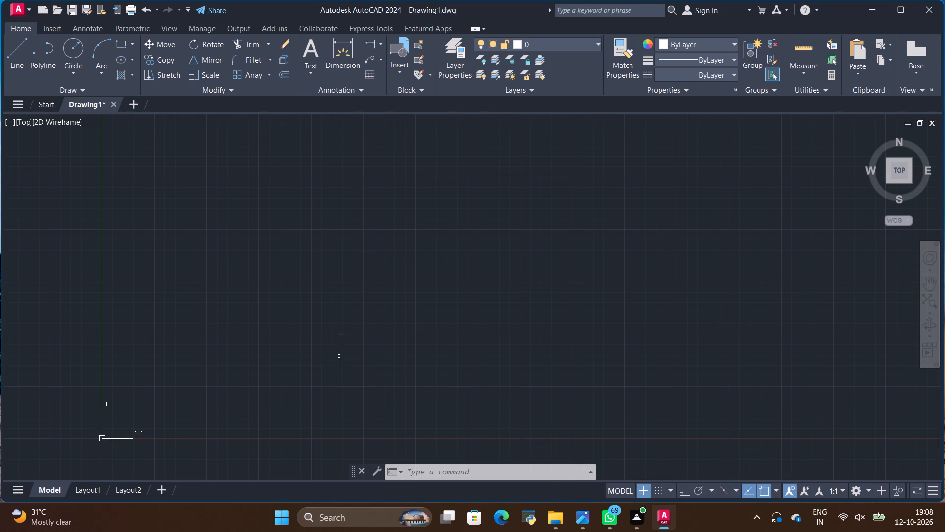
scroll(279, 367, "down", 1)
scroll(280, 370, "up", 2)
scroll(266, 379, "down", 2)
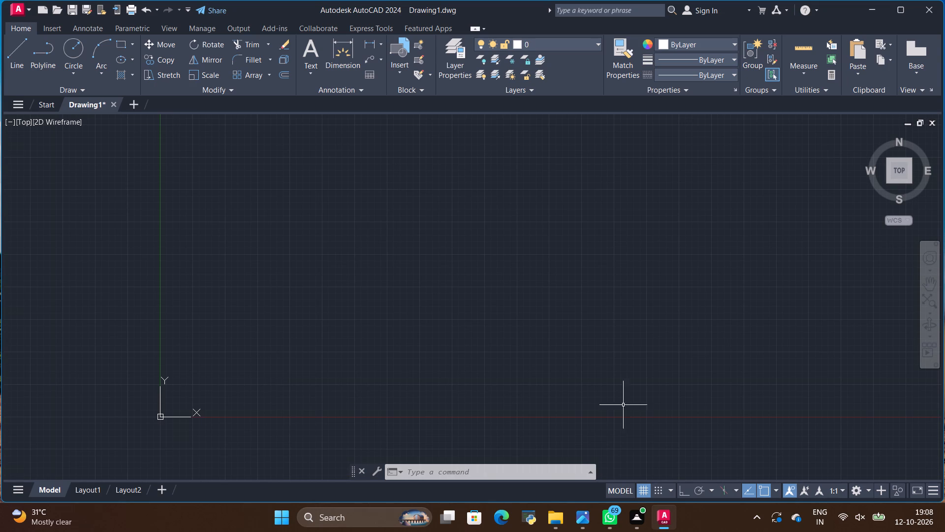
Switch to File Explorer and open the wardrobe design sheet image 56cb1f757cc16b768d4fa222f2970137.jpg from the Downloads folder.
left_click(556, 529)
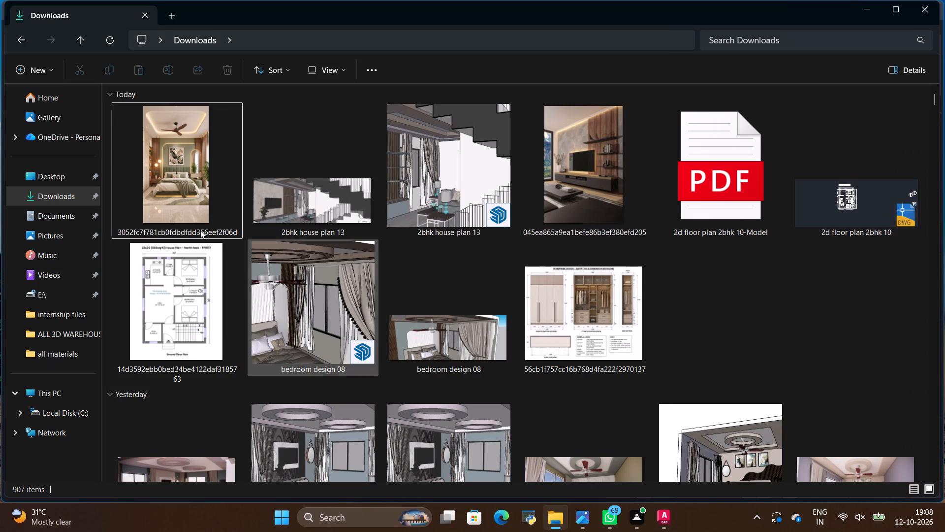
left_click(69, 181)
left_click(63, 195)
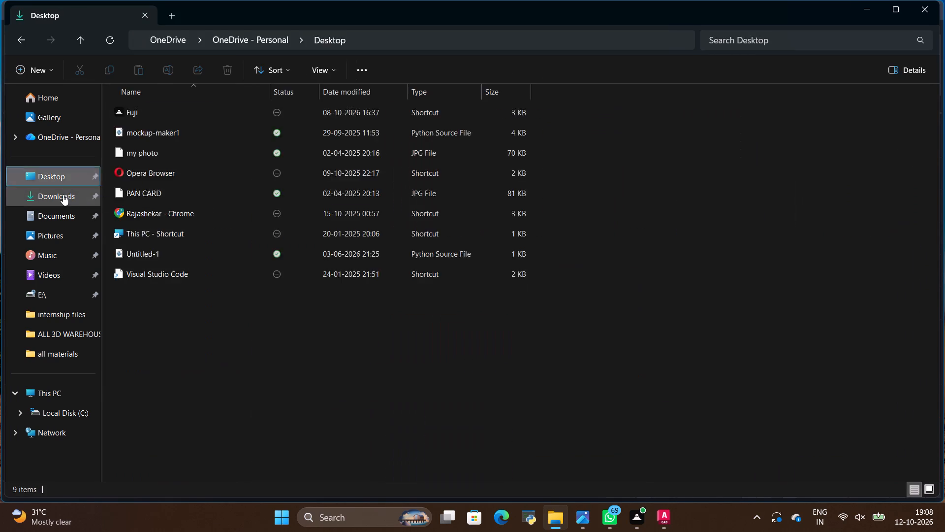
double_click(142, 169)
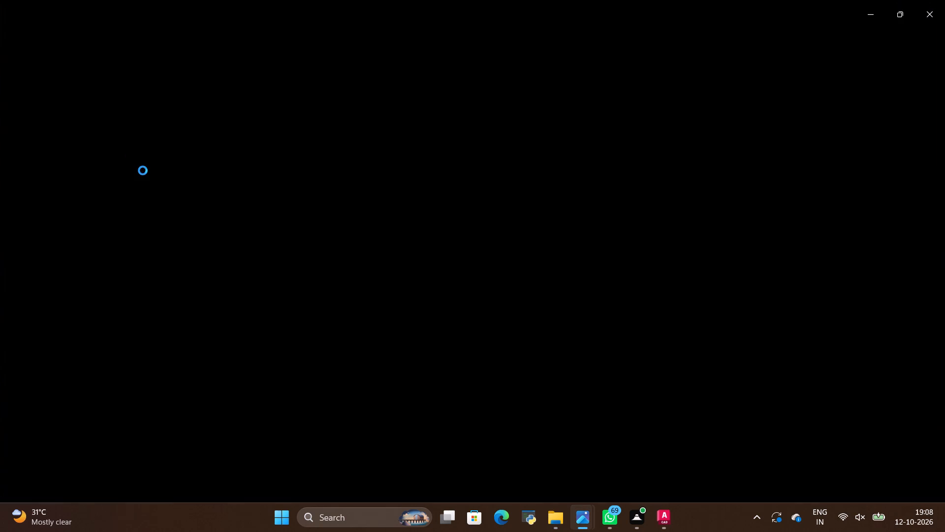
Examine the wardrobe sheet's closed and open front elevations, side section, top-view plan, dimensions and material notes.
scroll(346, 188, "up", 3)
scroll(362, 324, "up", 3)
scroll(532, 376, "up", 3)
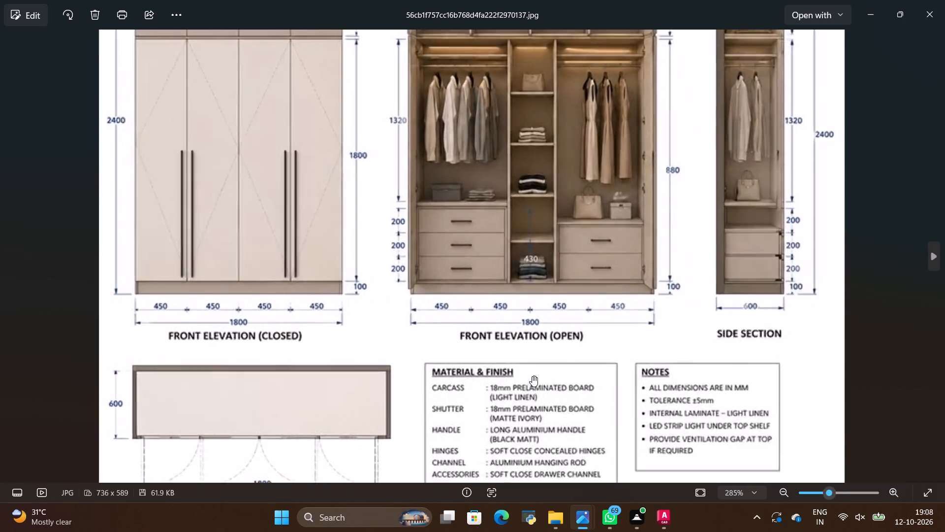
scroll(532, 376, "up", 5)
scroll(530, 396, "down", 9)
scroll(534, 428, "up", 3)
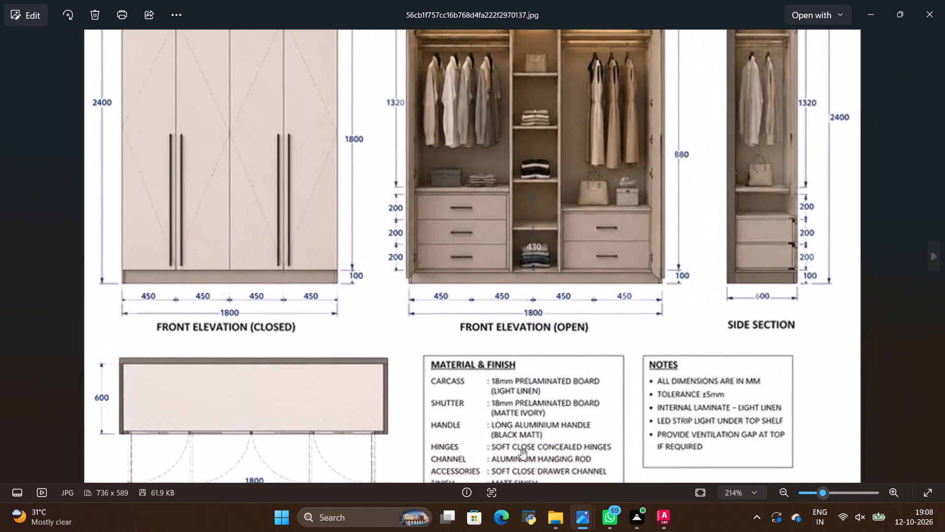
scroll(521, 449, "up", 4)
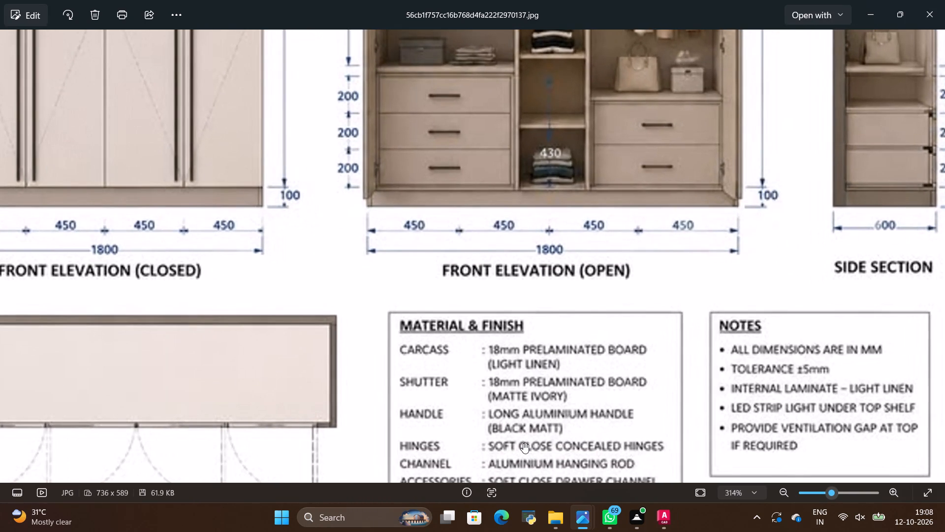
scroll(526, 410, "down", 2)
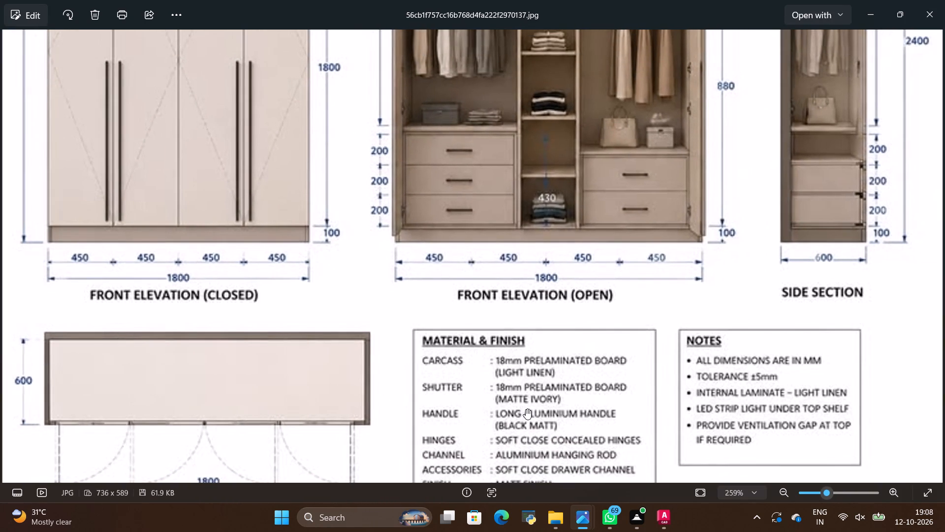
scroll(526, 409, "down", 4)
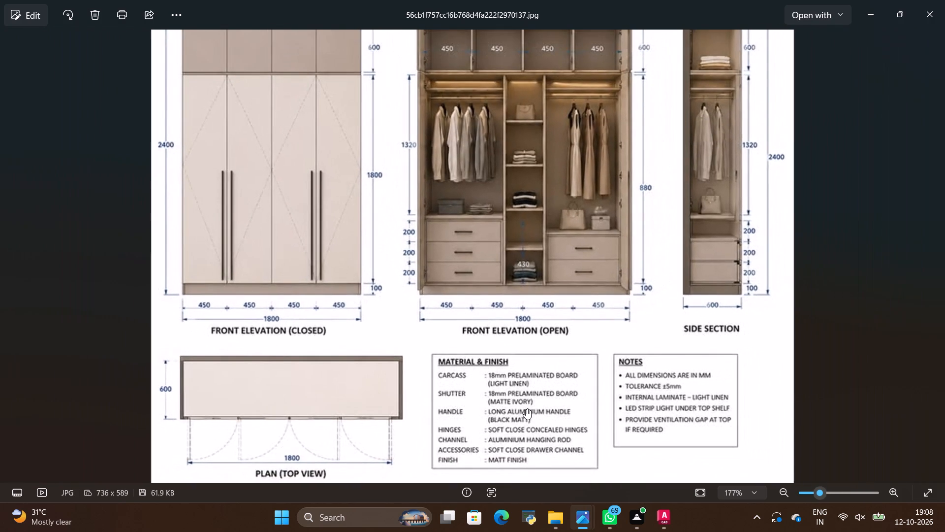
scroll(526, 409, "down", 2)
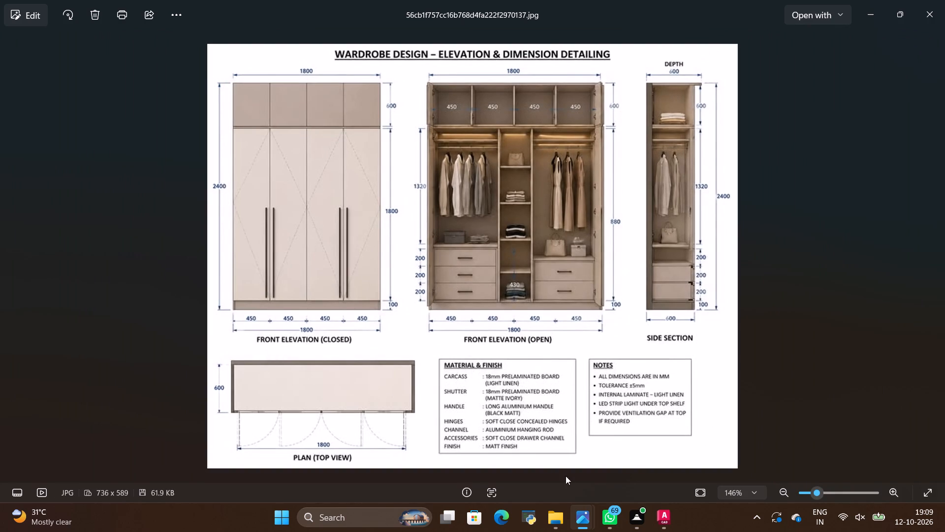
scroll(527, 334, "up", 2)
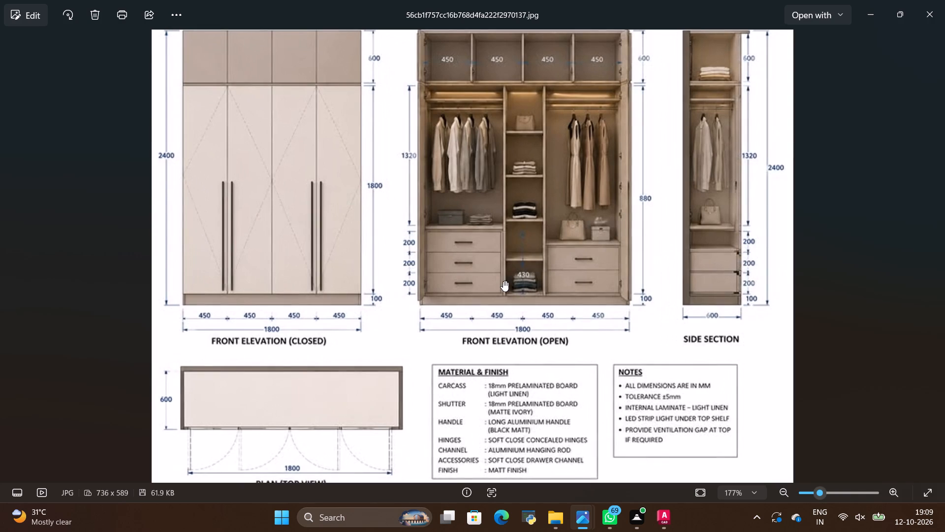
key("alt+Tab")
key("alt+Tab")
scroll(523, 298, "up", 2)
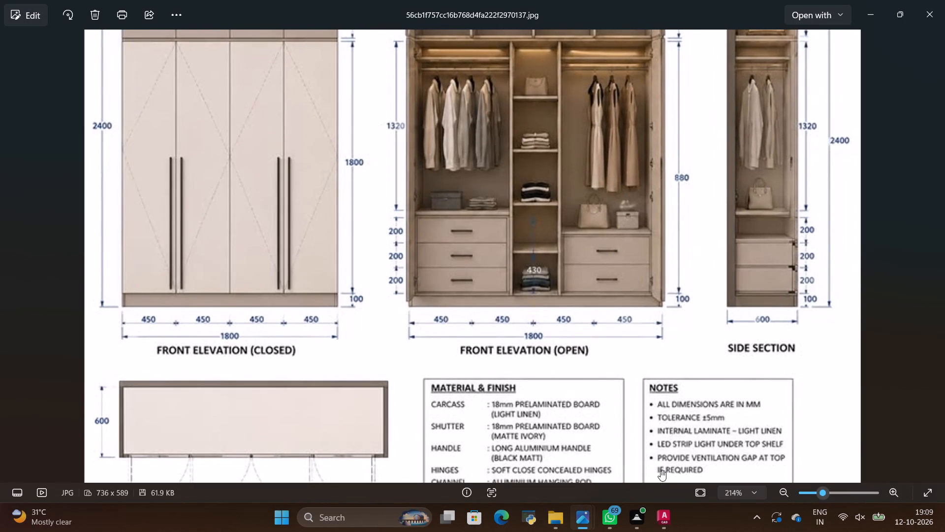
Switch to AutoCAD and, with Ortho on, draw a horizontal 1800 mm line starting up and to the right of the origin.
left_click(661, 508)
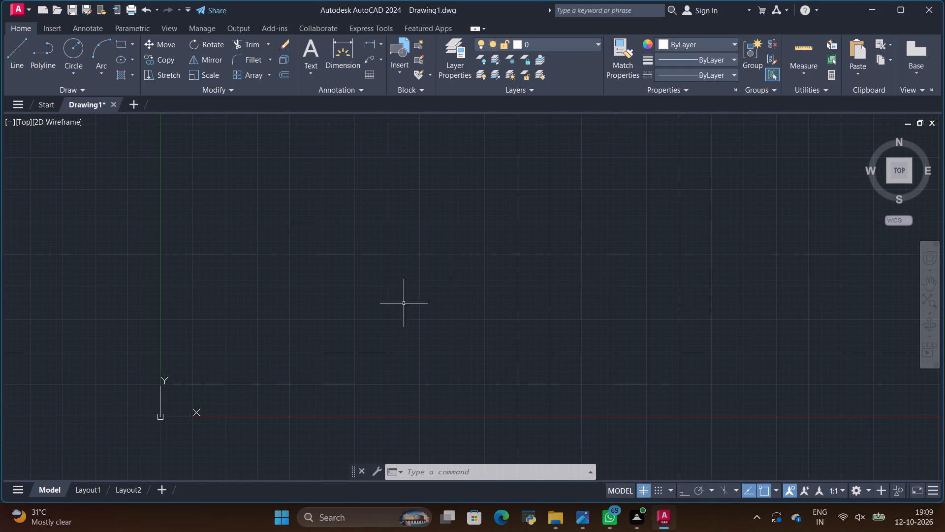
scroll(402, 302, "down", 1)
left_click(21, 67)
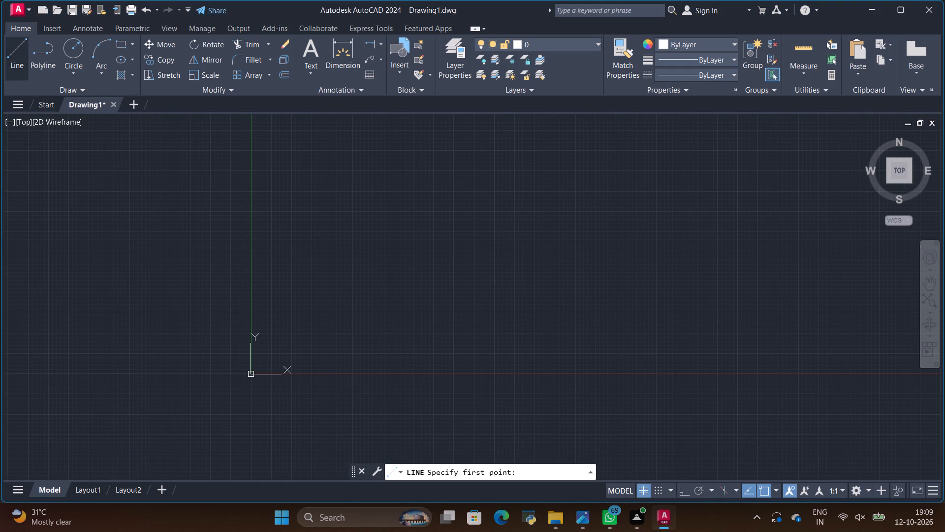
left_click(318, 322)
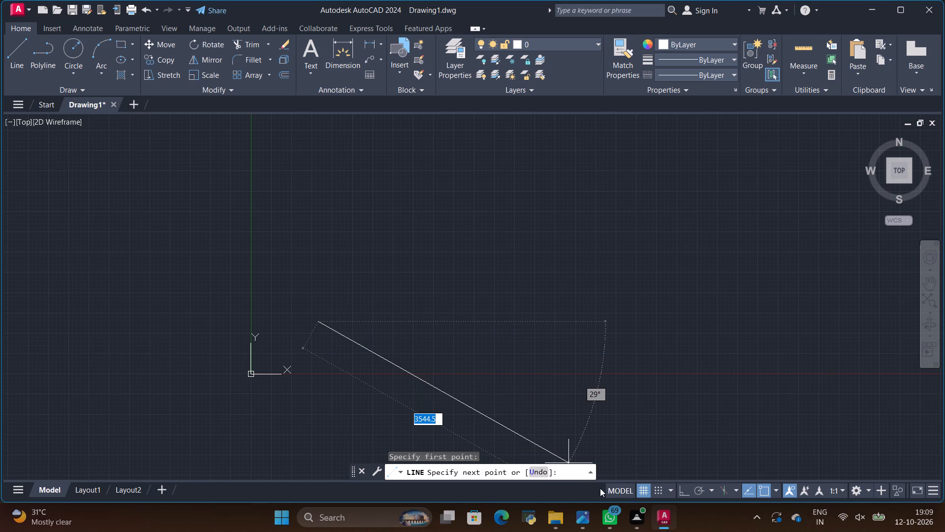
left_click(679, 493)
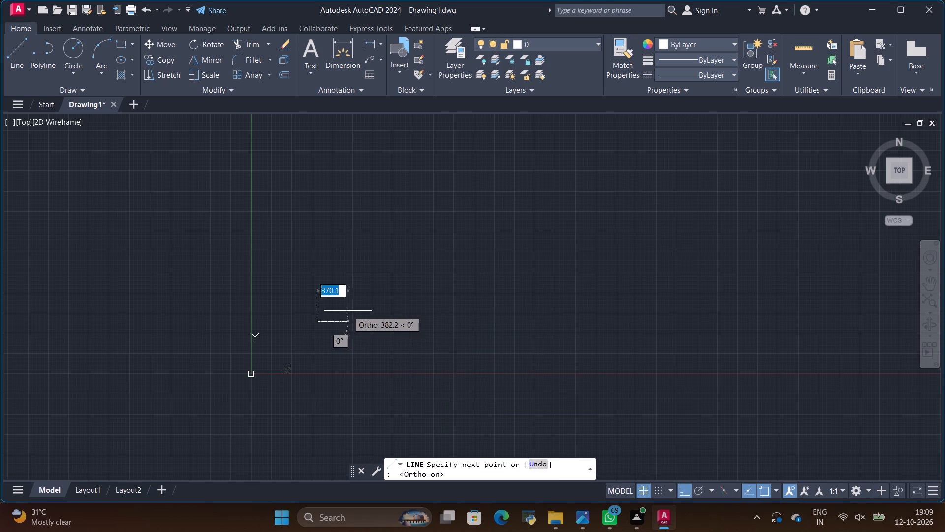
scroll(346, 311, "up", 2)
scroll(295, 366, "up", 2)
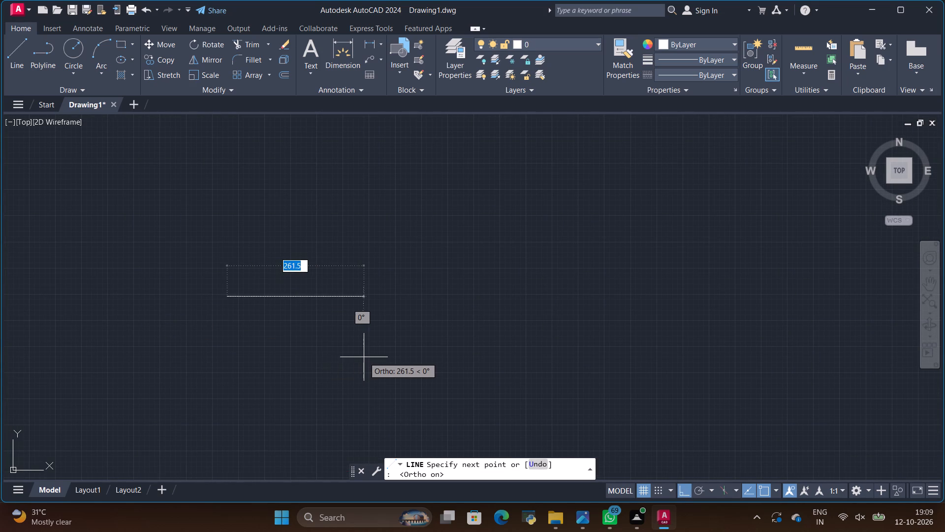
scroll(382, 357, "down", 3)
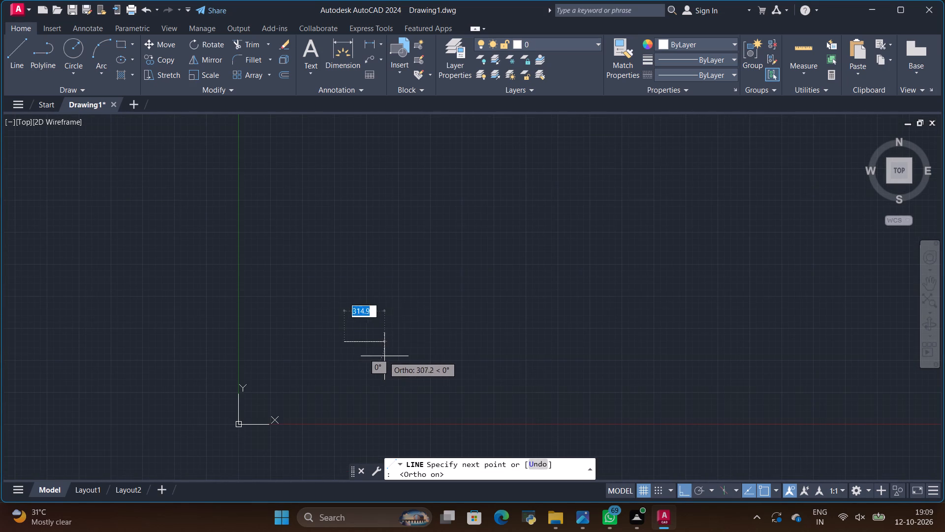
scroll(464, 354, "down", 1)
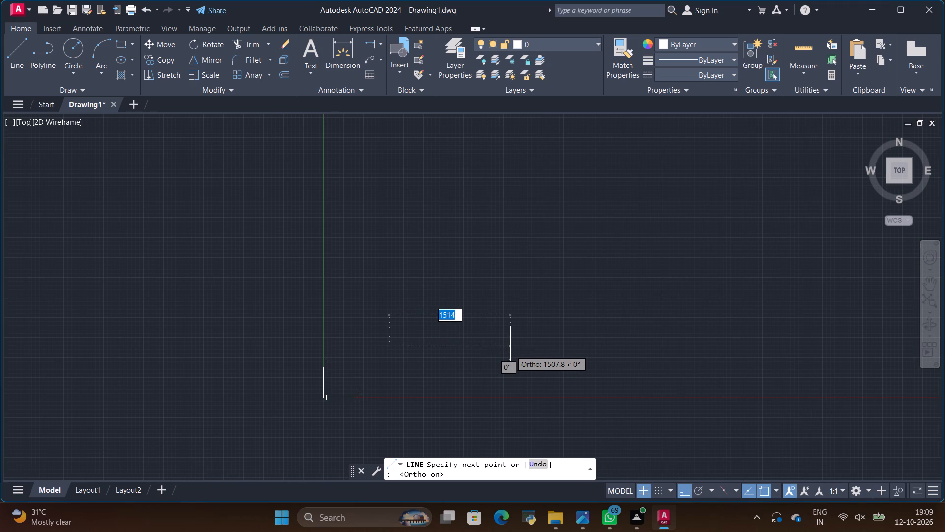
key("BackSpace")
type("1800")
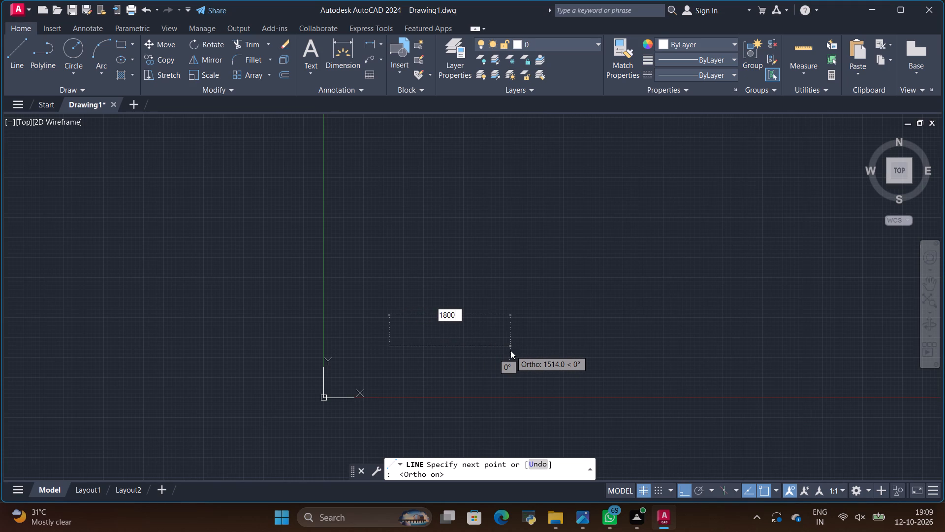
key("Return")
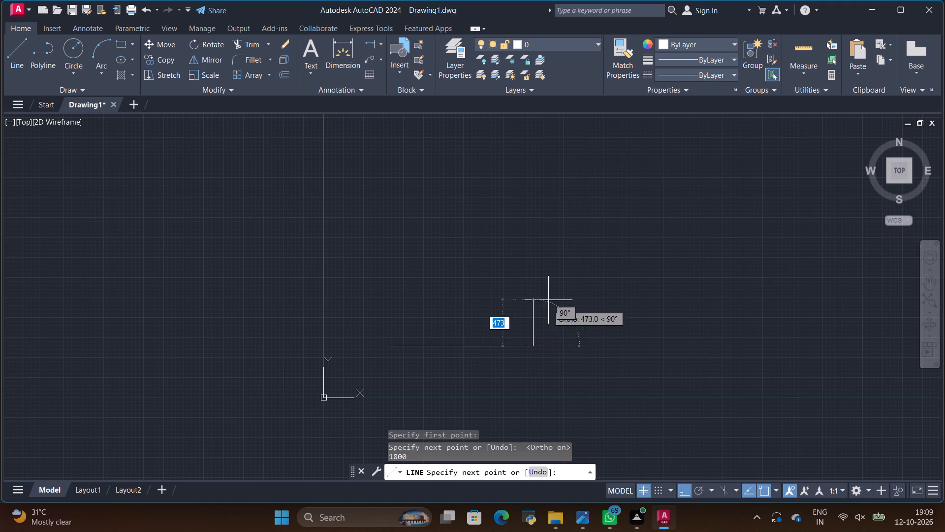
Switch to the wardrobe design sheet image and examine the height and width dimensions of the closed and open front elevations.
key("alt+Tab")
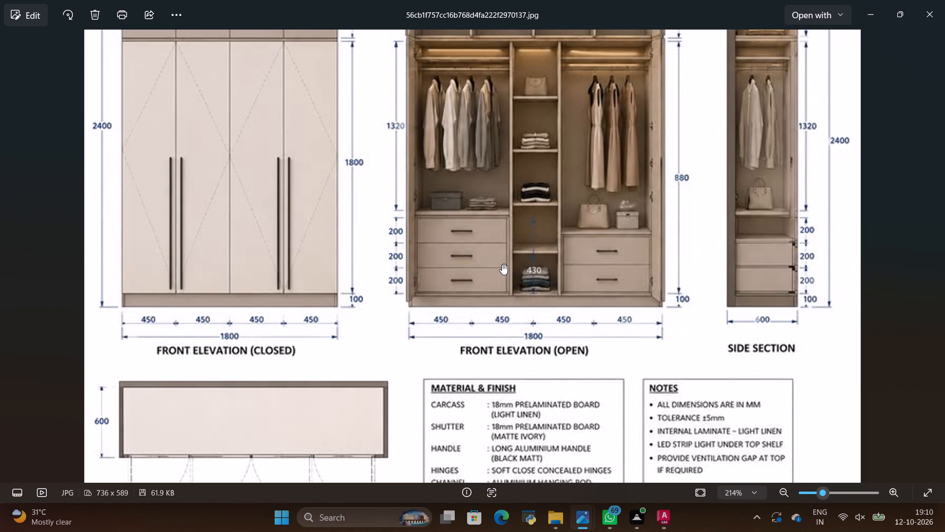
scroll(502, 264, "down", 3, "ctrl")
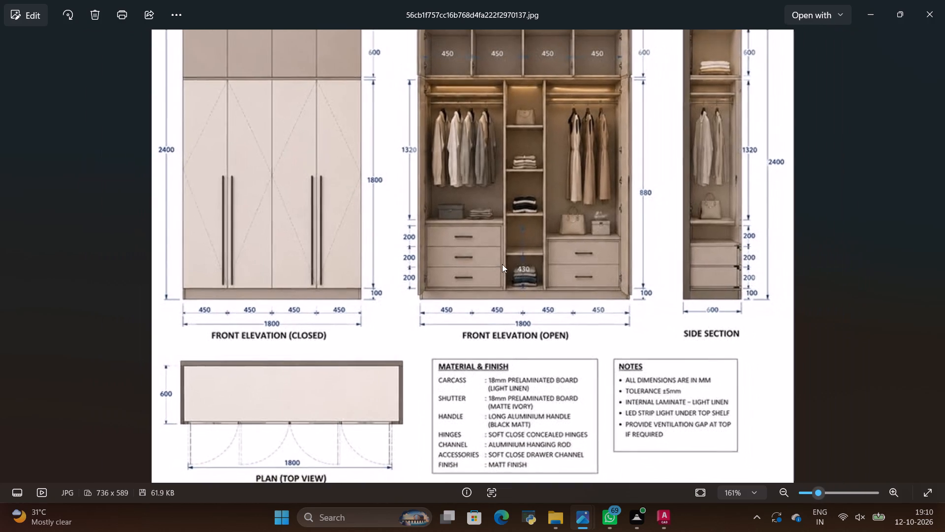
scroll(502, 264, "down", 2, "ctrl")
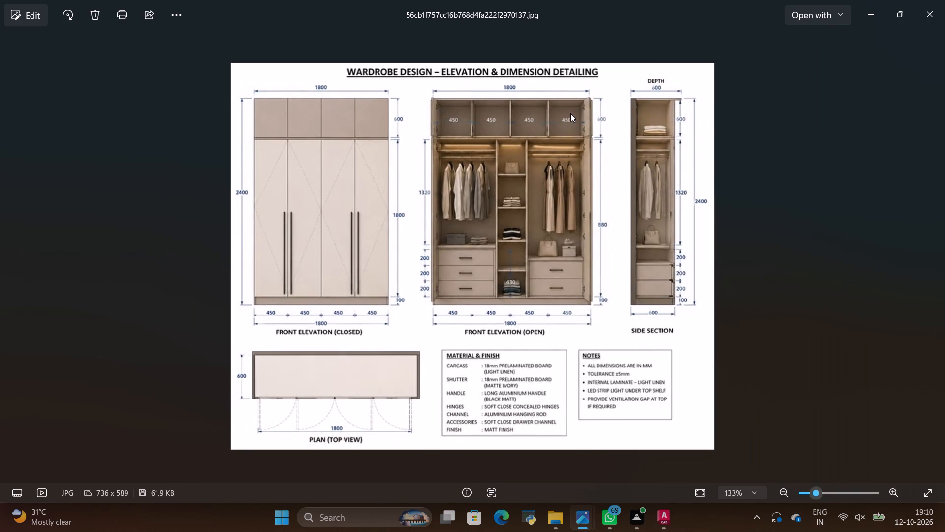
scroll(570, 113, "up", 4, "ctrl")
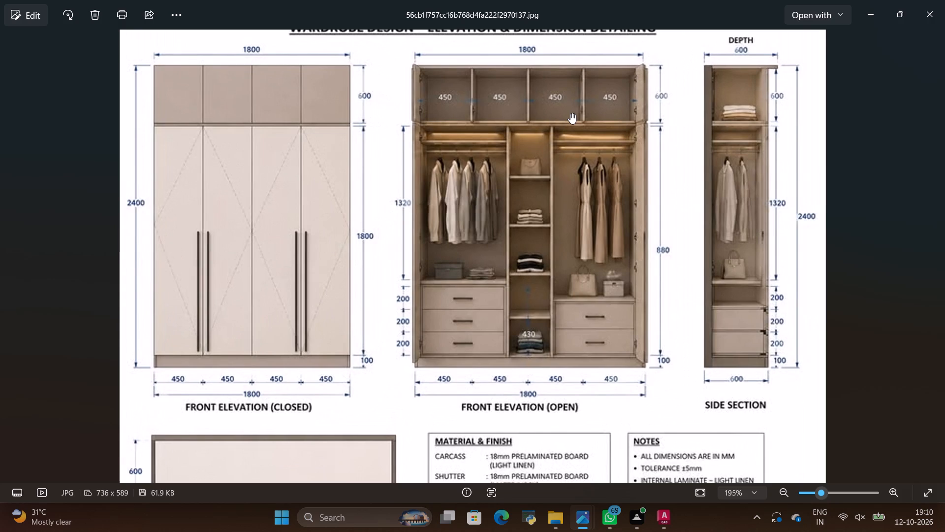
scroll(570, 113, "down", 1, "ctrl")
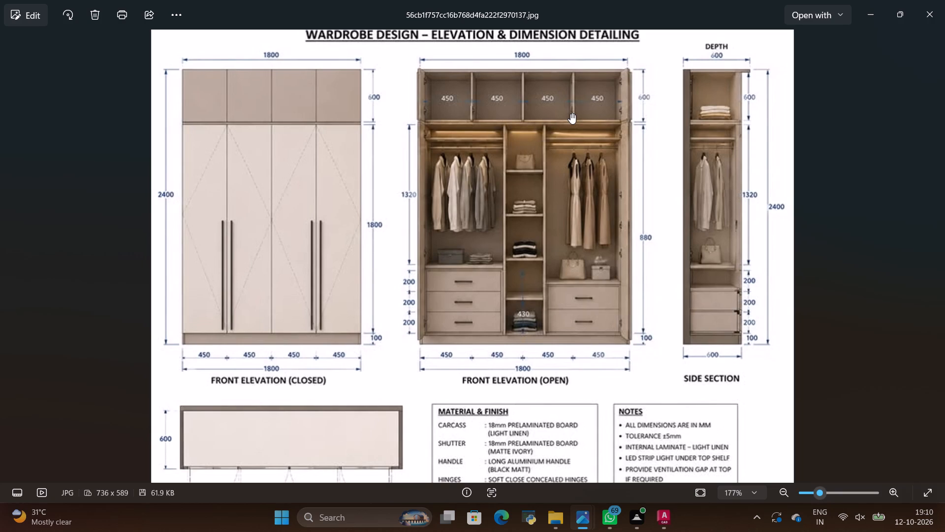
scroll(570, 113, "up", 2, "ctrl")
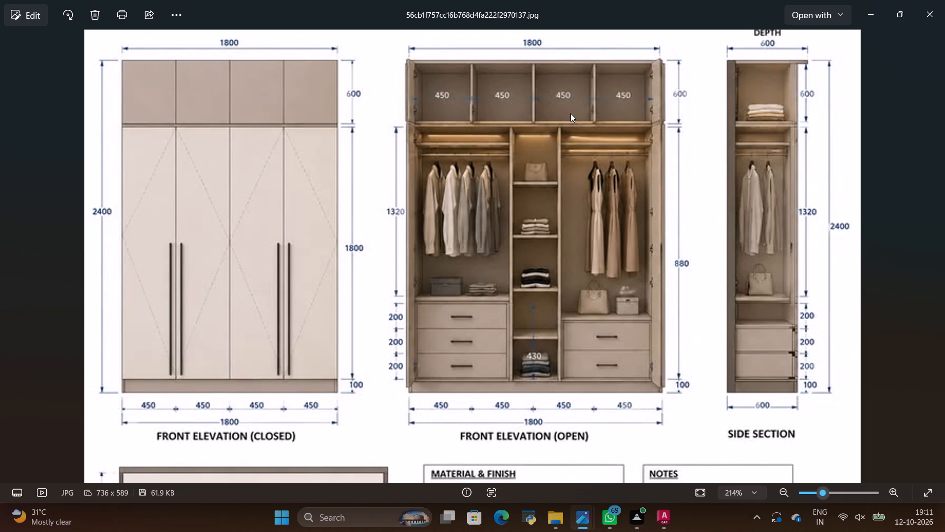
key("alt+Tab")
key("alt+Tab")
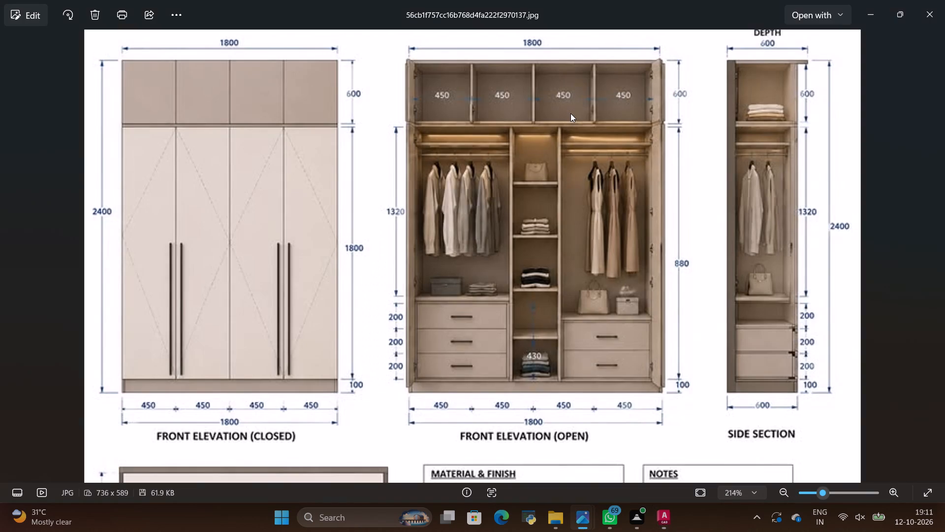
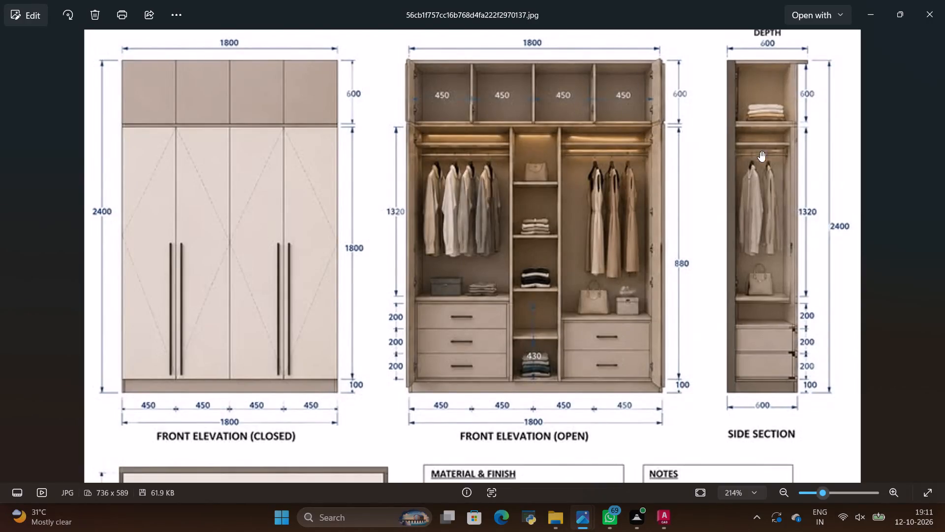
Examine the height and width dimensions of the closed and open front elevations on the wardrobe sheet.
scroll(789, 183, "up", 2)
scroll(774, 178, "down", 3)
scroll(631, 148, "up", 2)
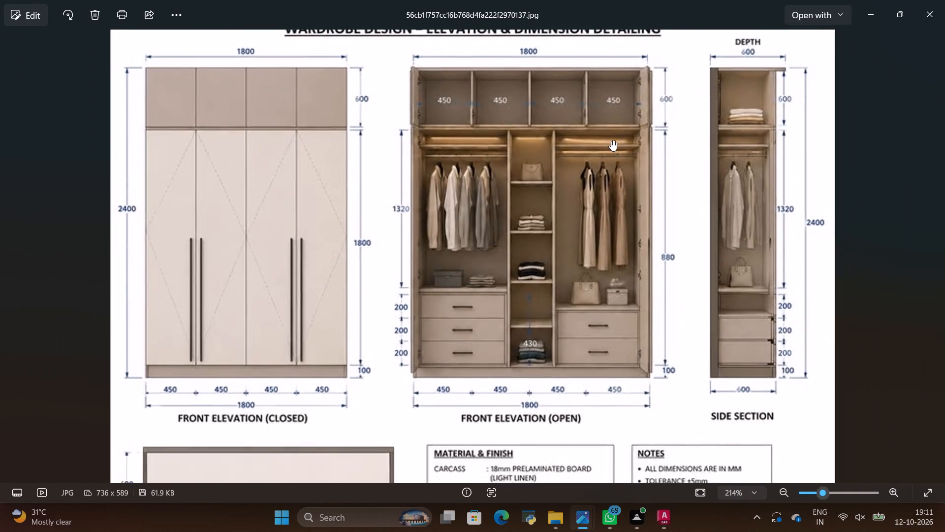
scroll(610, 133, "down", 1)
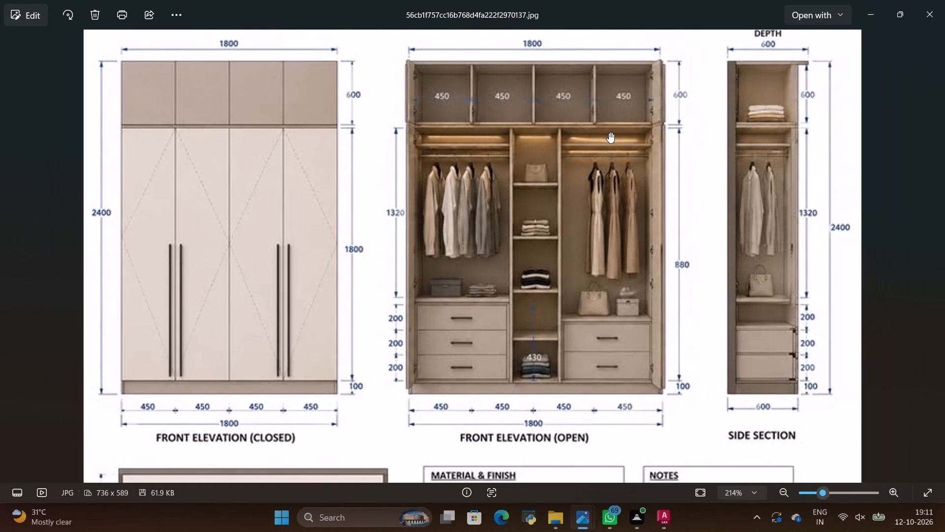
scroll(364, 217, "up", 2)
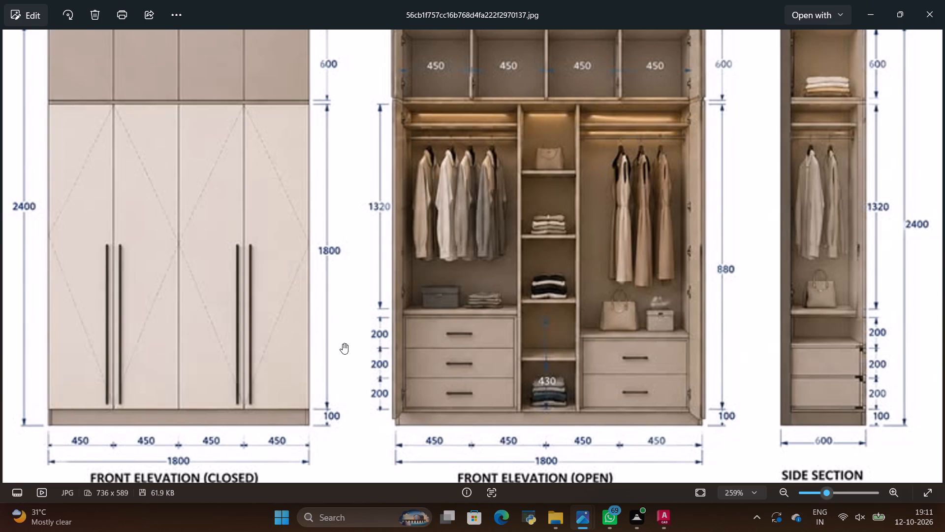
scroll(343, 343, "down", 3)
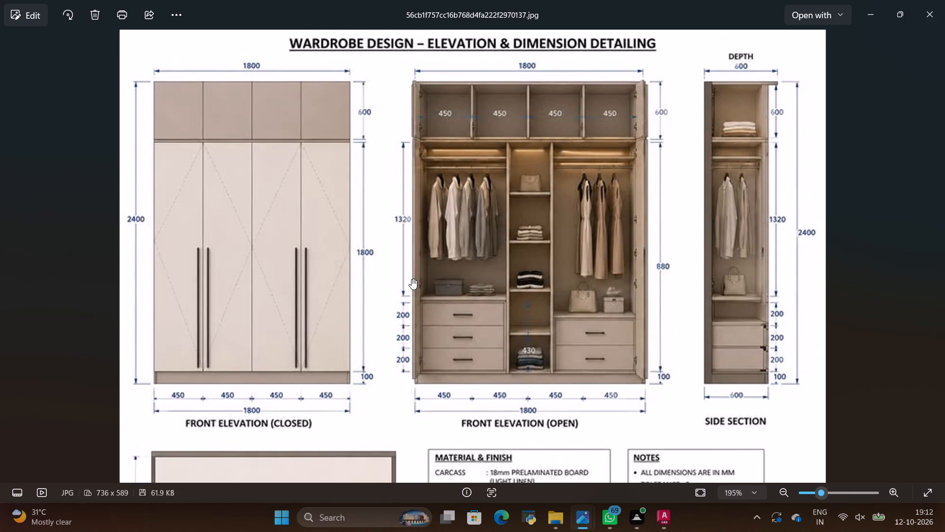
Switch to AutoCAD and complete the outline from the 1800 mm base line: 2400 mm up, 1800 mm back, and down to the start point.
key("alt+Tab")
key("alt+Tab")
key("alt+Tab")
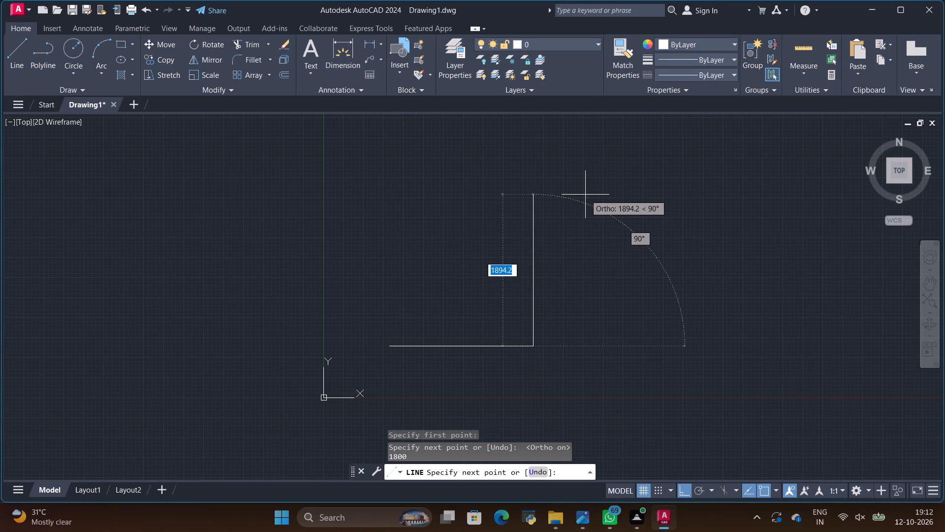
key("BackSpace")
type("24")
type("00")
key("Return")
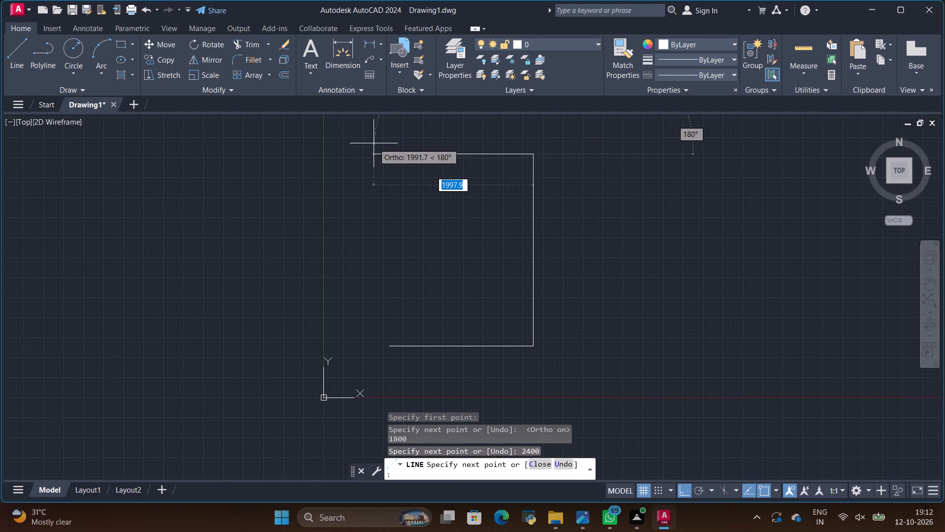
key("BackSpace")
type("1800")
key("Return")
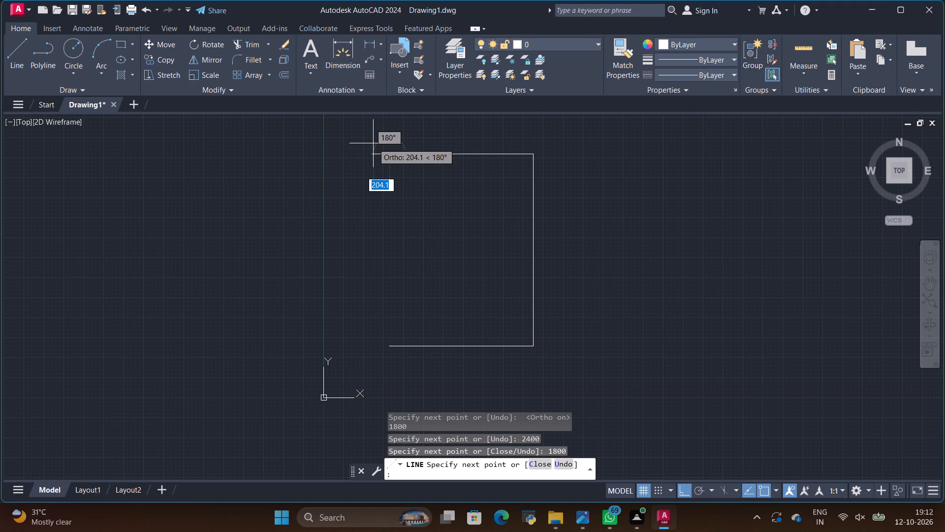
left_click(390, 345)
key("Escape")
scroll(446, 292, "up", 1)
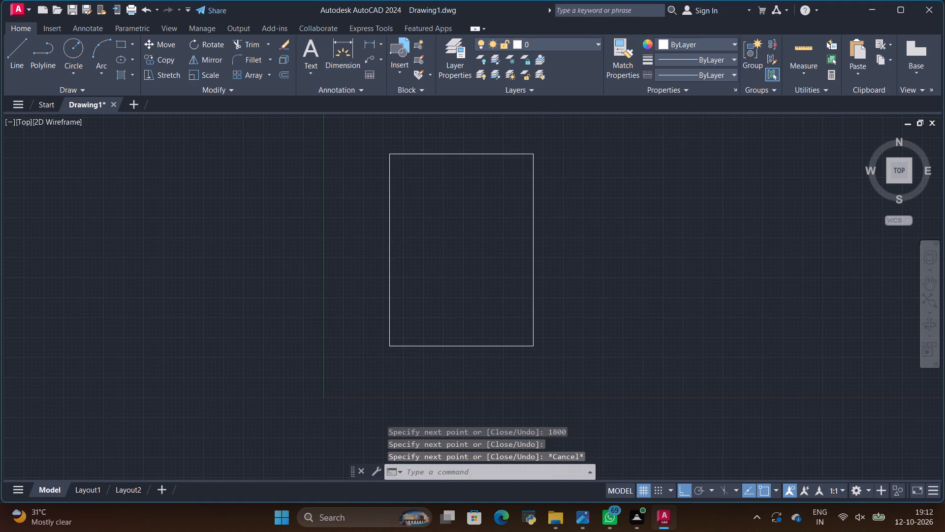
scroll(446, 292, "down", 1)
Switch to the wardrobe design sheet image and examine its elevations, side section, top-view plan, material list and notes.
key("alt+Tab")
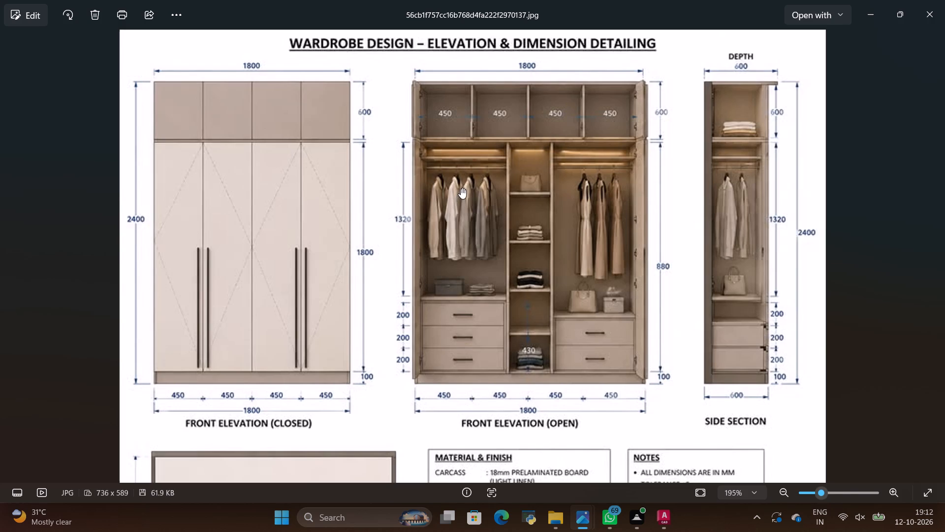
key("alt+Tab")
key("alt+Tab")
scroll(543, 72, "up", 2)
key("alt+Tab")
key("alt+Tab")
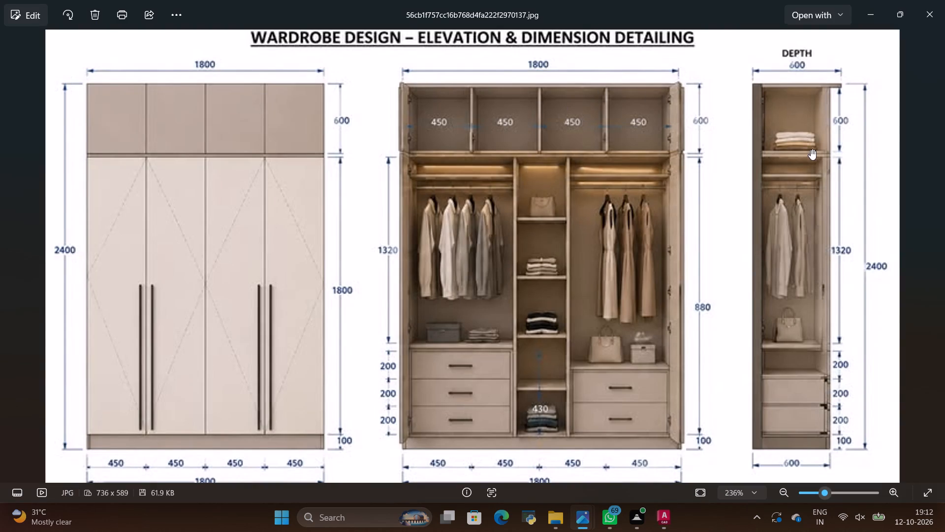
scroll(482, 93, "down", 4)
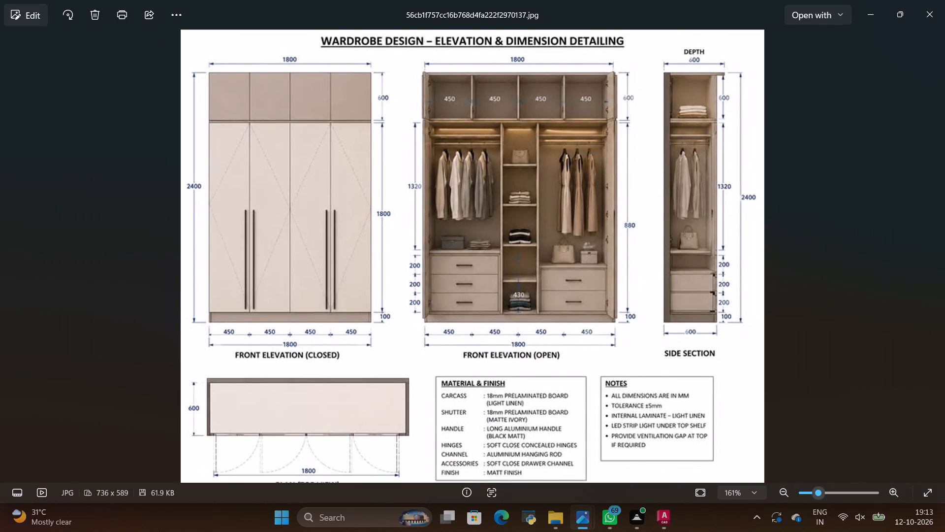
scroll(240, 449, "down", 4)
scroll(256, 435, "up", 4)
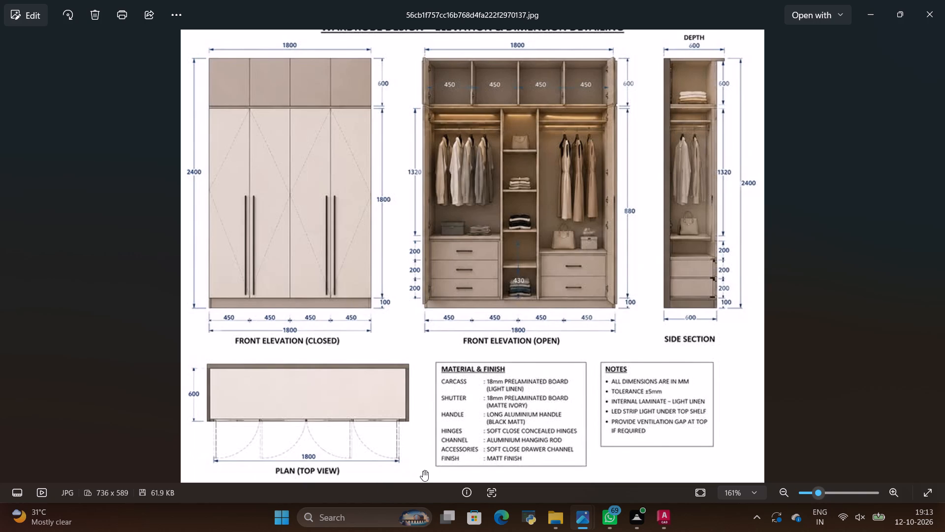
scroll(517, 455, "up", 2)
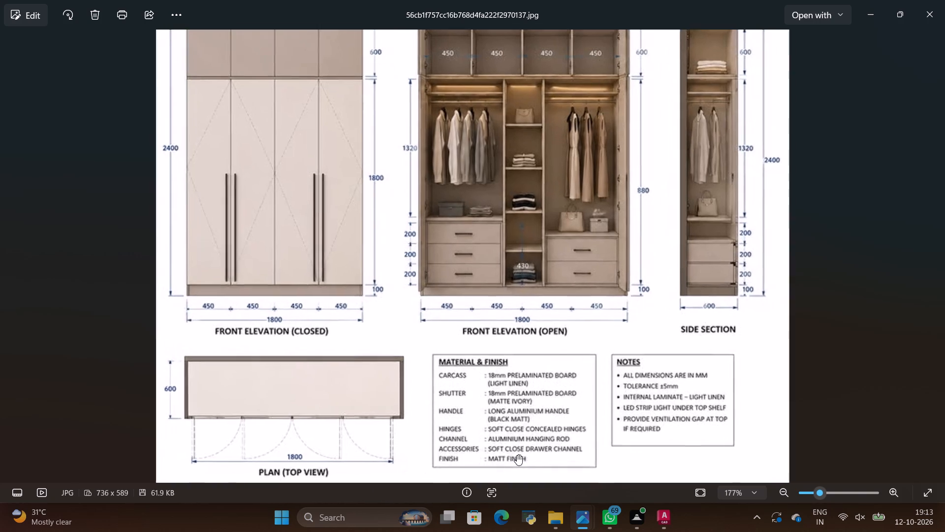
scroll(517, 455, "up", 3)
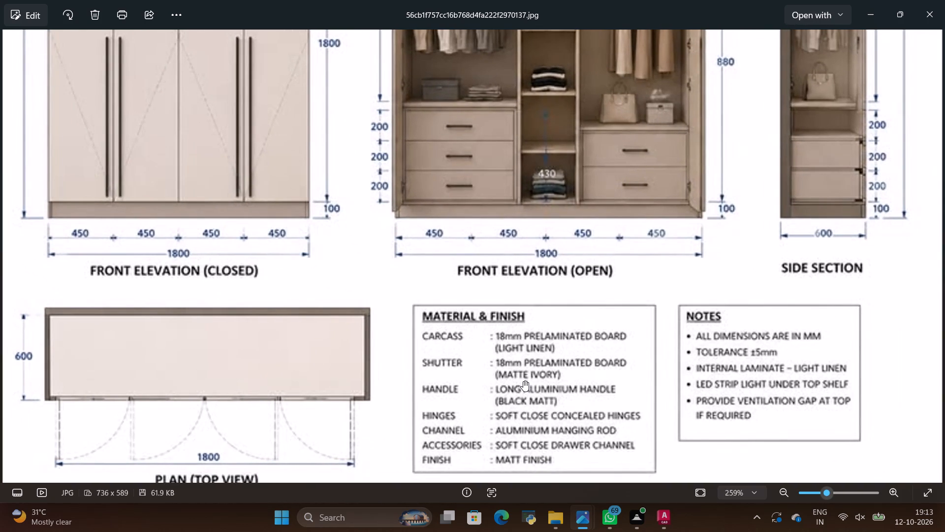
scroll(724, 395, "down", 8)
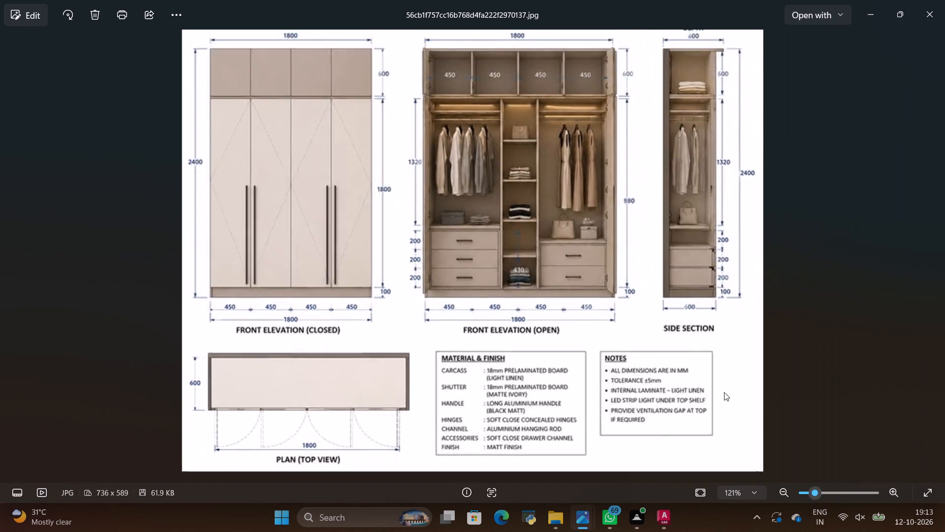
Examine the door, loft, drawer and plinth dimensions on the closed and open front elevations.
scroll(629, 94, "up", 4)
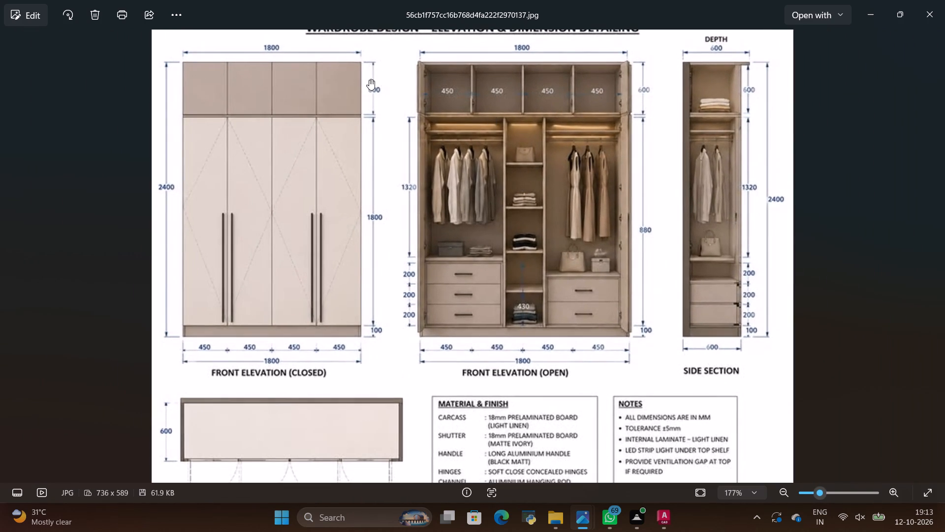
scroll(368, 84, "up", 1)
scroll(282, 47, "up", 1)
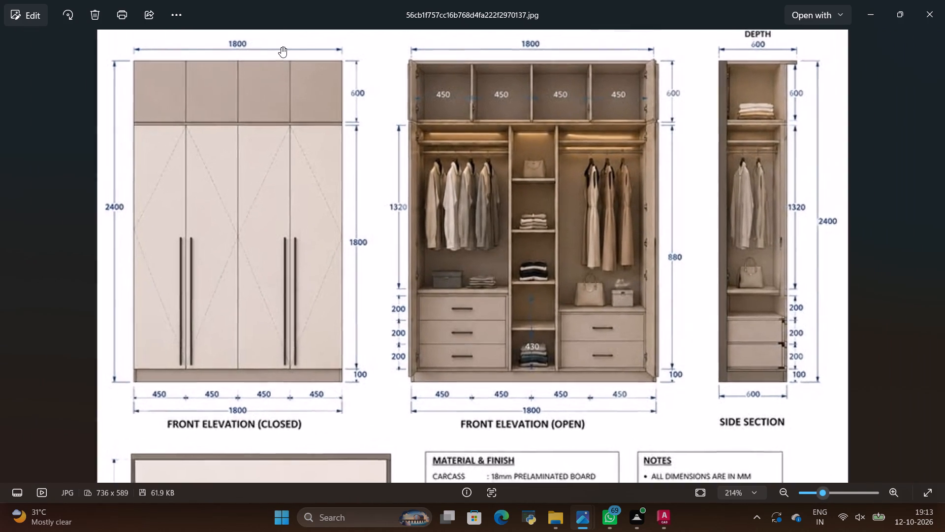
scroll(281, 47, "up", 1)
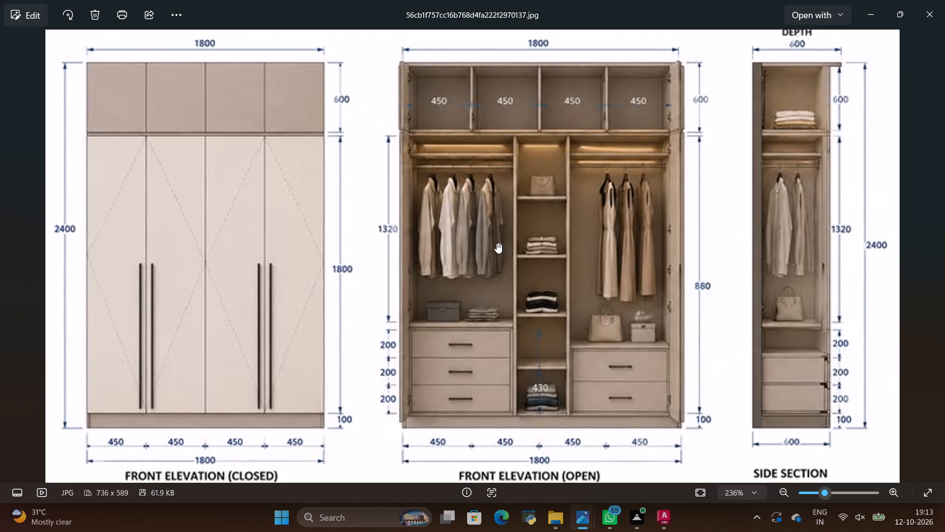
scroll(503, 243, "down", 2)
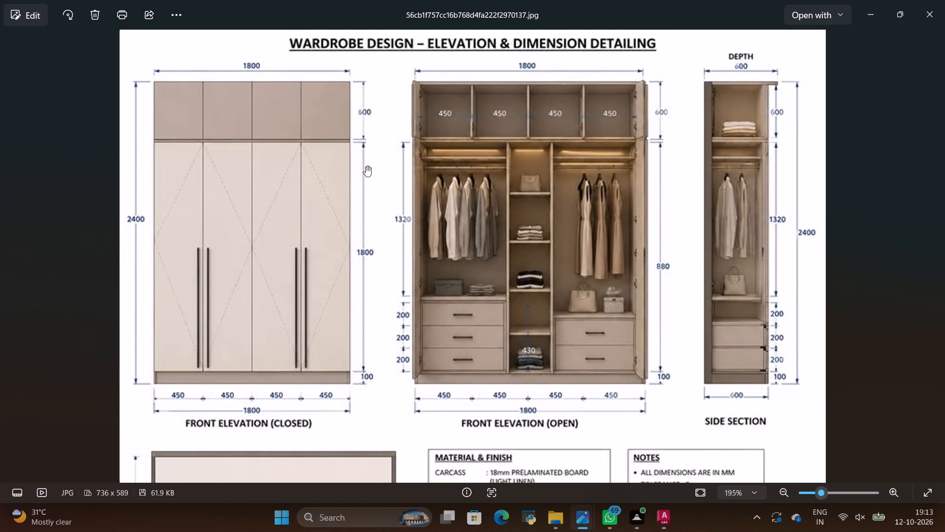
scroll(353, 129, "up", 1)
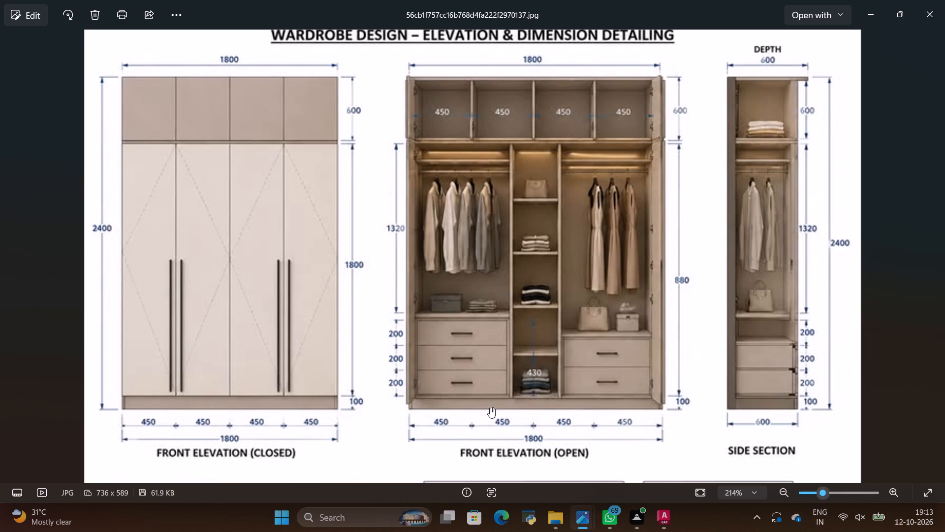
scroll(407, 233, "up", 1)
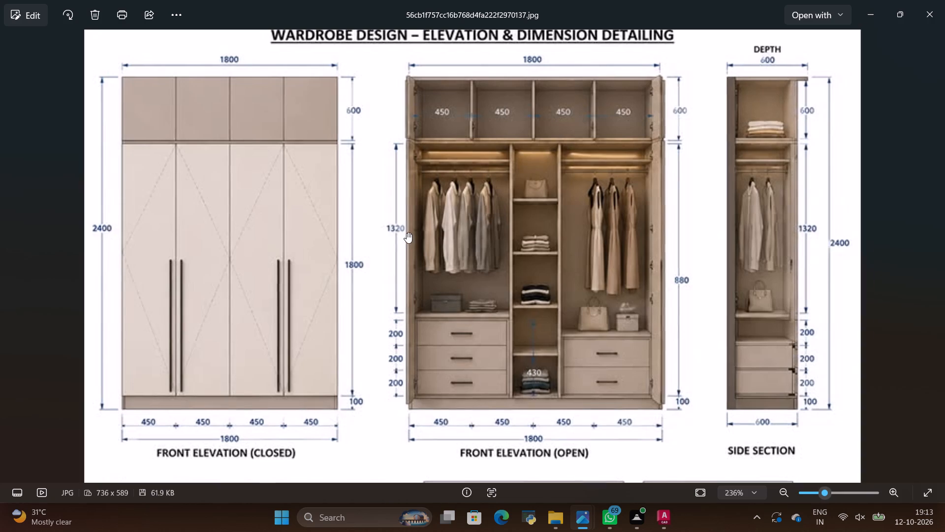
scroll(407, 233, "up", 1)
scroll(407, 233, "down", 1)
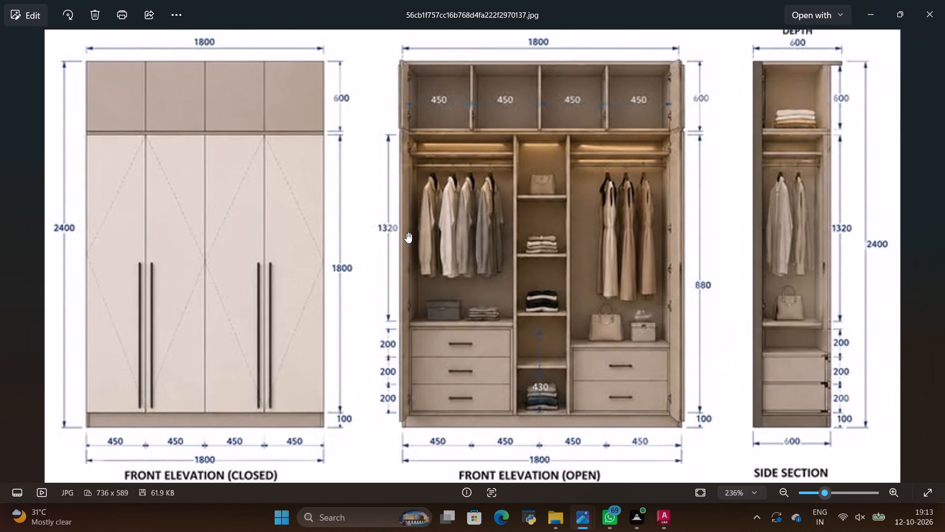
scroll(407, 233, "down", 2)
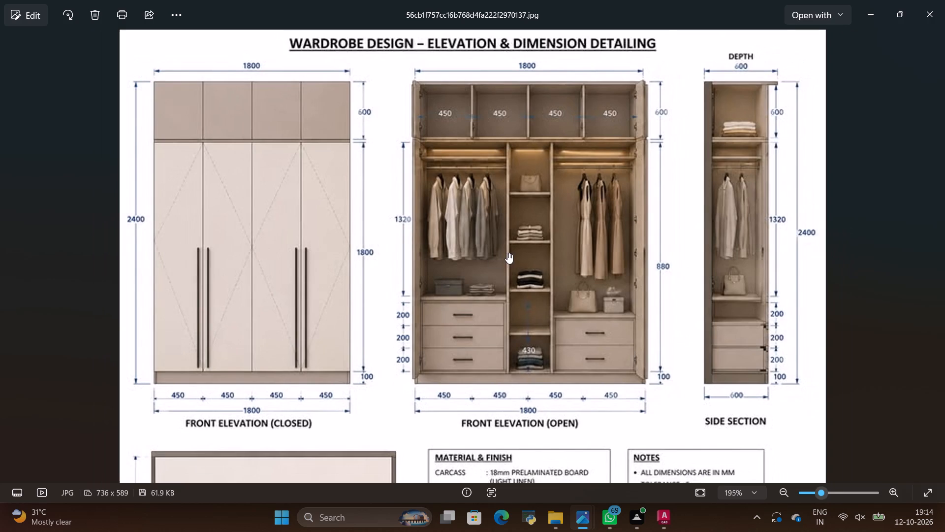
scroll(507, 253, "down", 3)
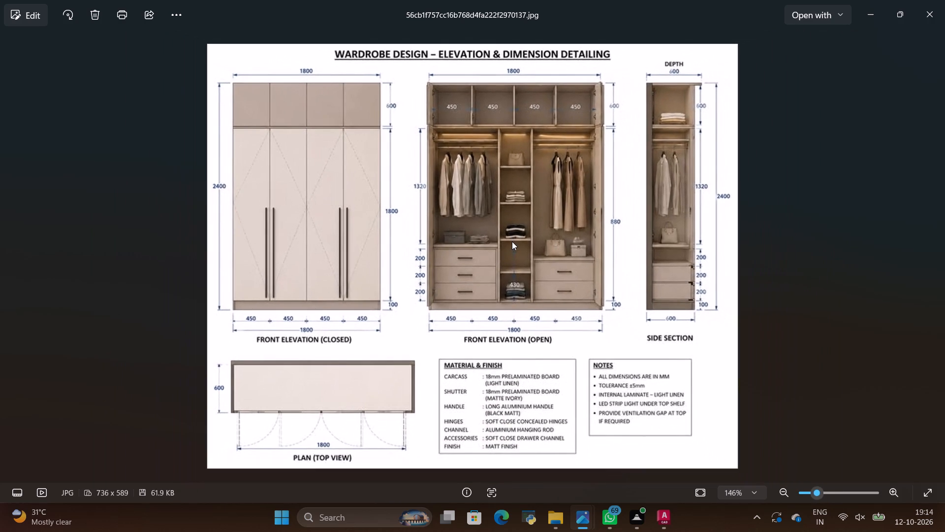
scroll(512, 241, "up", 2)
scroll(512, 241, "down", 5)
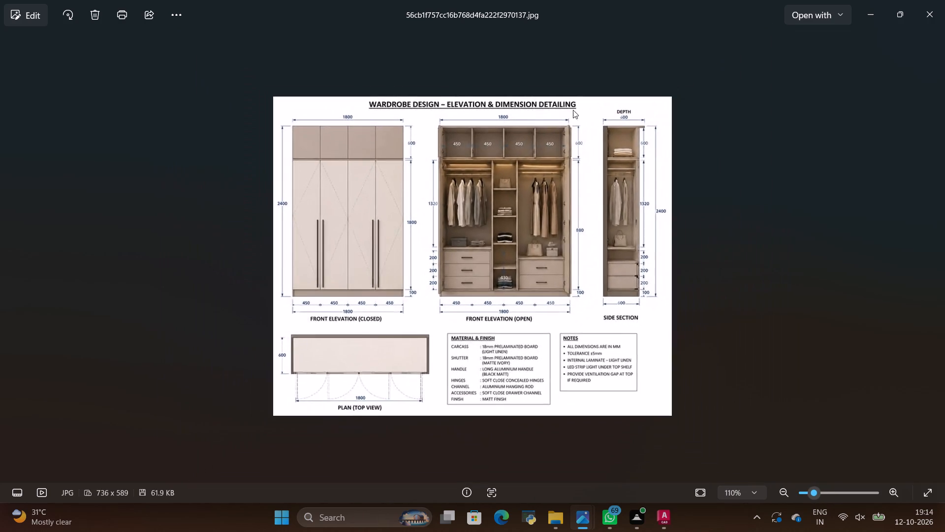
Examine the upper loft compartments and the interior divisions of the open front elevation up close.
scroll(567, 110, "up", 4)
scroll(314, 47, "up", 3)
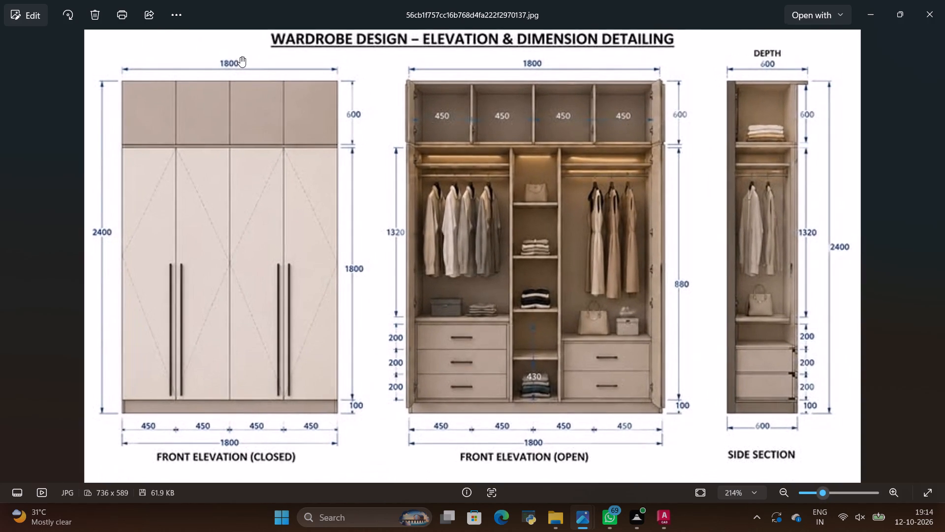
scroll(242, 64, "up", 4)
scroll(393, 120, "down", 2)
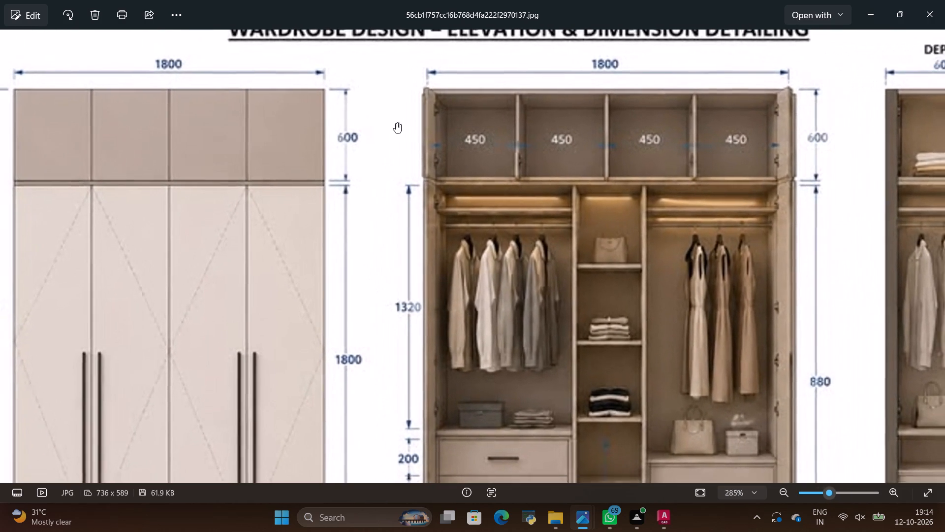
scroll(396, 123, "down", 2)
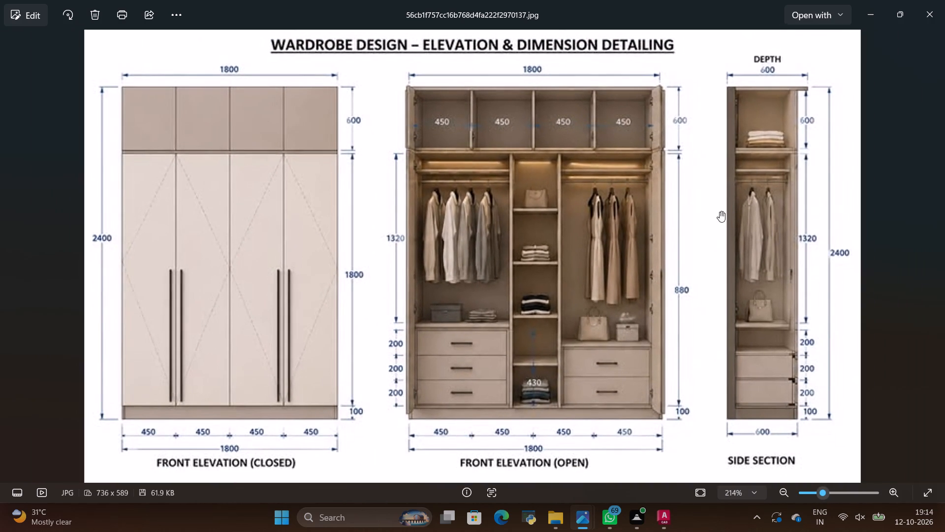
scroll(518, 77, "up", 8)
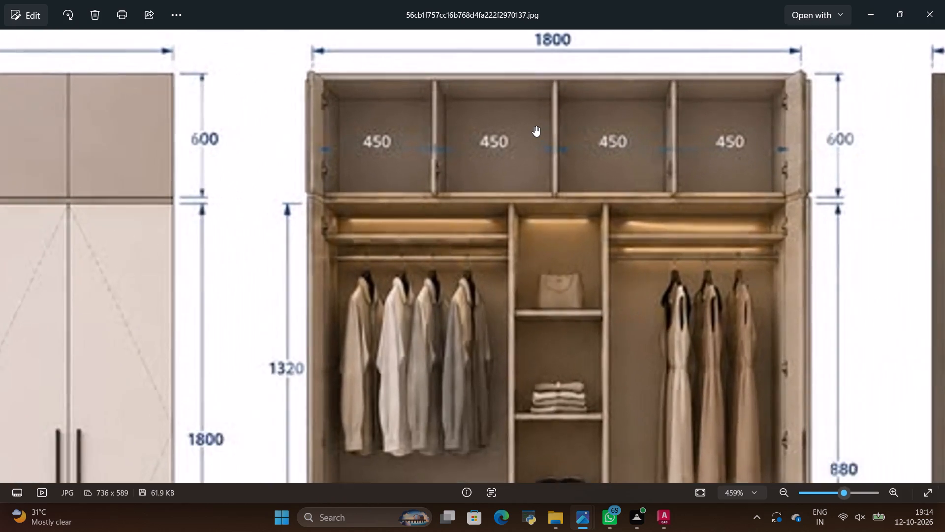
scroll(536, 126, "down", 5)
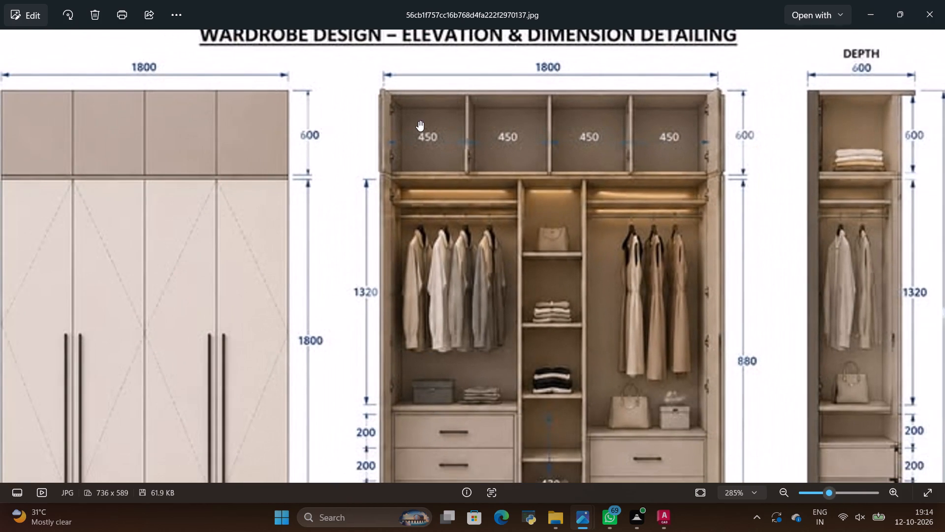
scroll(439, 110, "up", 1)
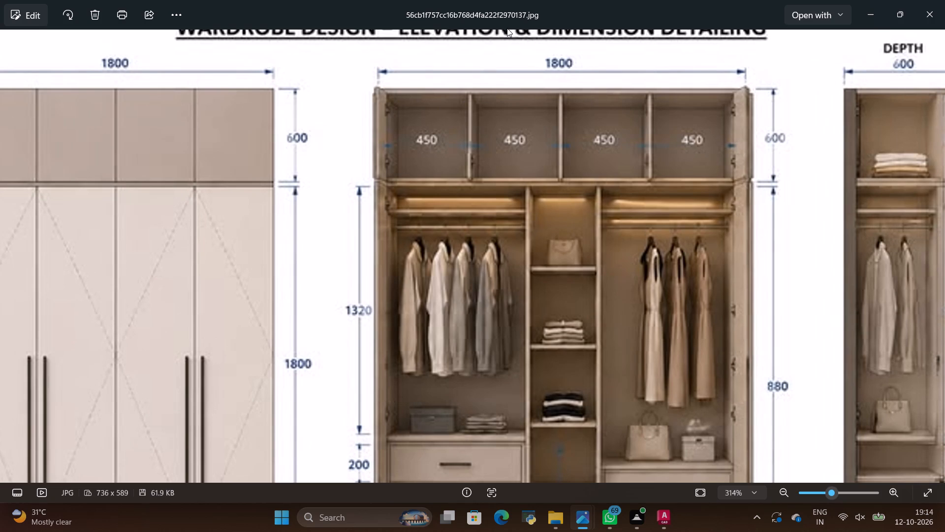
scroll(689, 176, "down", 4)
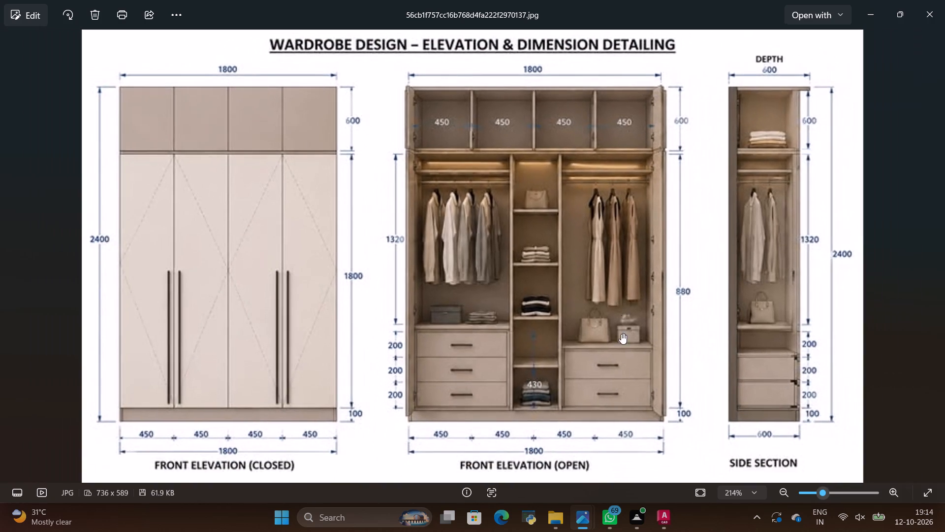
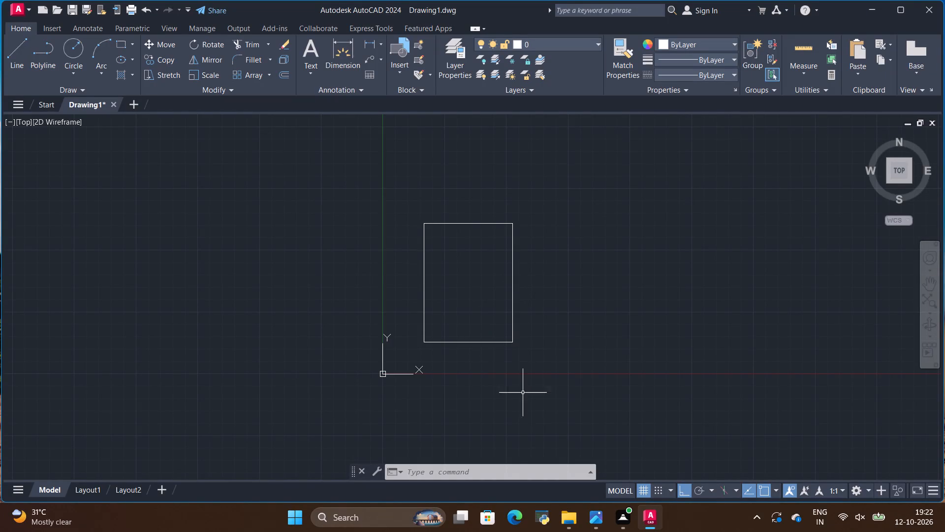
Switch to the wardrobe design sheet image and examine the overall layout of its closed and open front elevations.
left_click(590, 528)
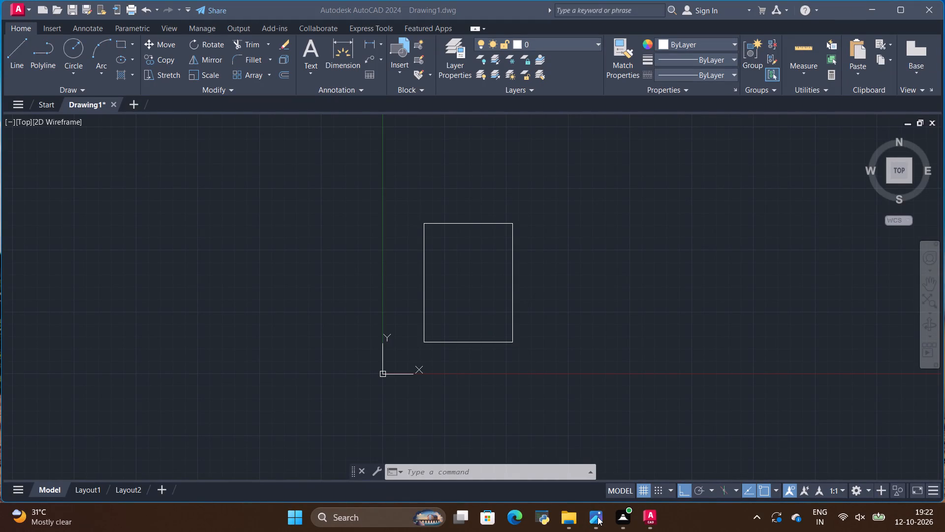
left_click(598, 517)
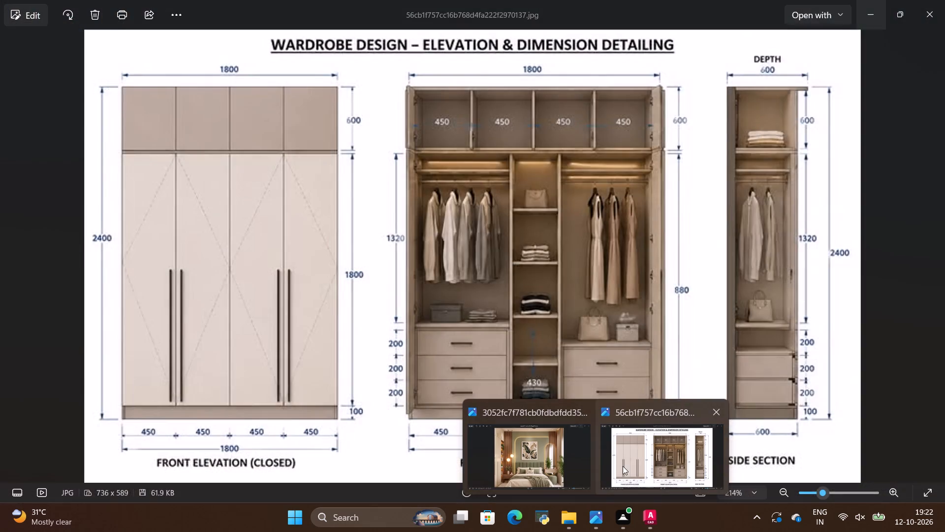
left_click(581, 409)
left_click(615, 437)
scroll(508, 297, "down", 3)
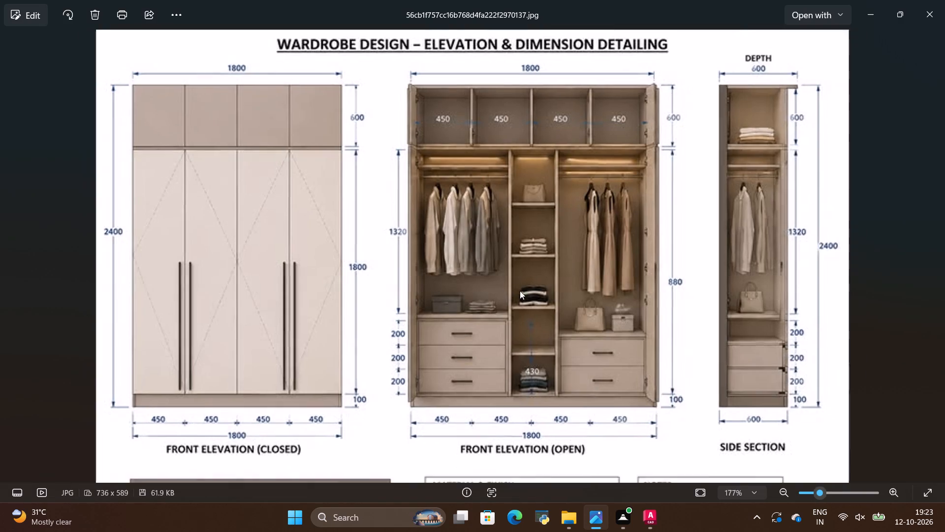
scroll(520, 291, "down", 1)
scroll(363, 15, "up", 2)
scroll(392, 45, "up", 2)
scroll(610, 73, "up", 3)
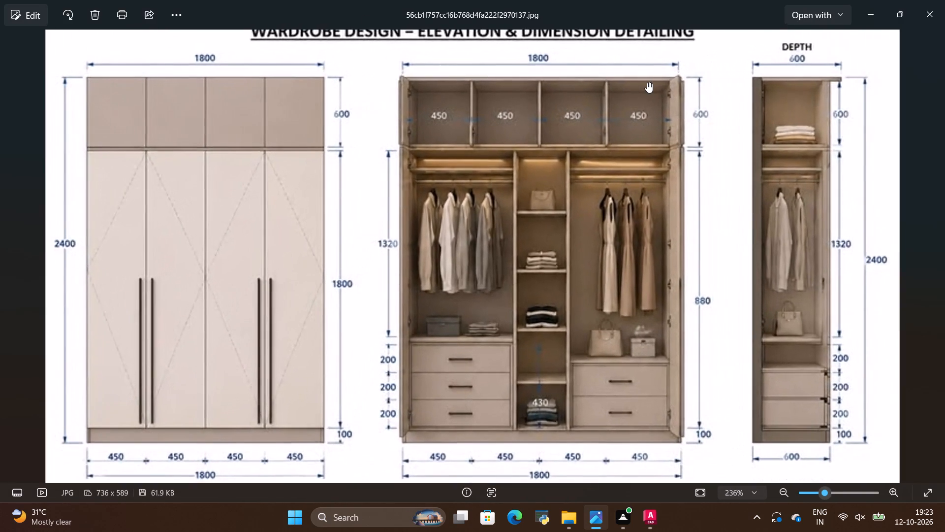
scroll(647, 82, "down", 3)
scroll(656, 84, "up", 3)
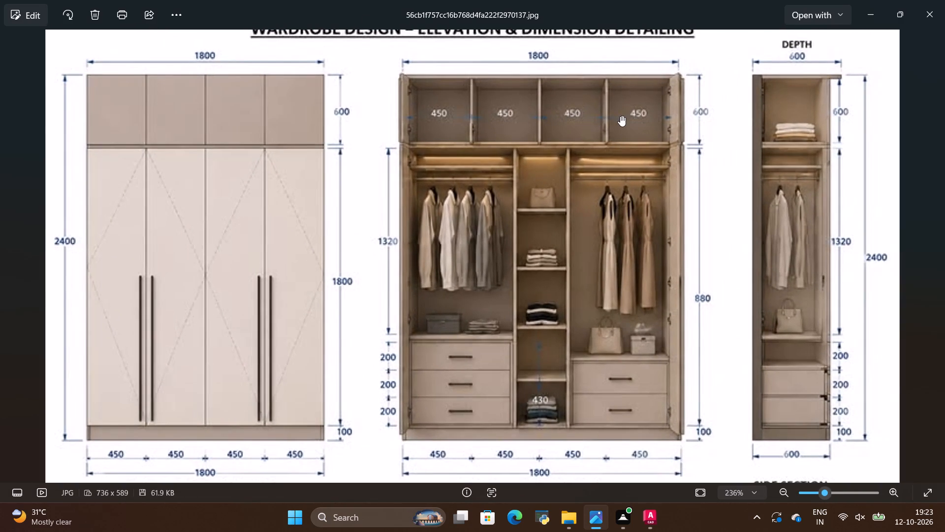
Examine the drawer, shelf and plinth dimensions in the lower part of the open front elevation up close.
scroll(625, 468, "up", 6)
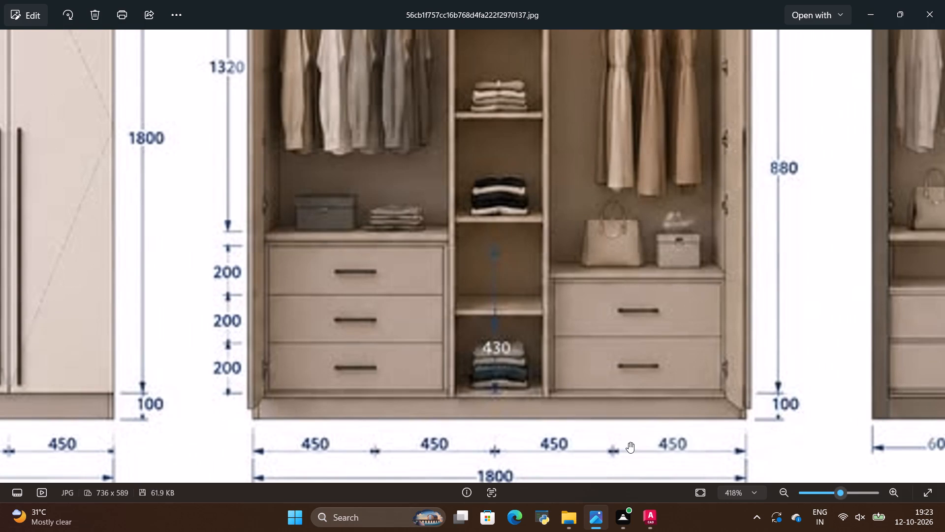
scroll(629, 442, "down", 4)
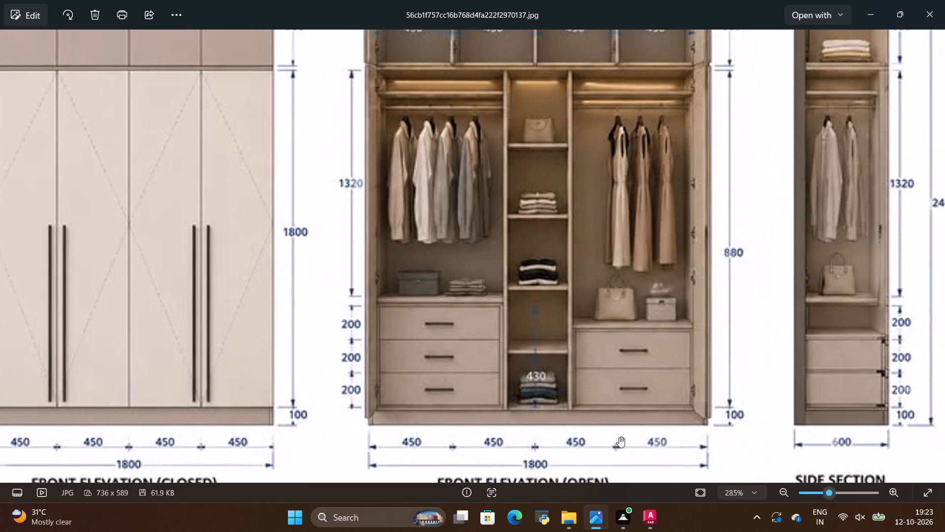
scroll(638, 420, "up", 3)
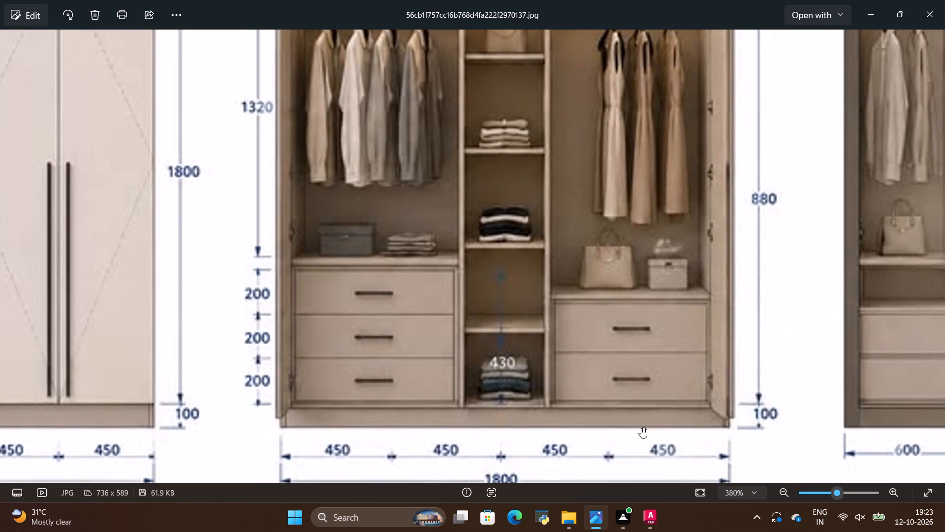
scroll(641, 429, "down", 1)
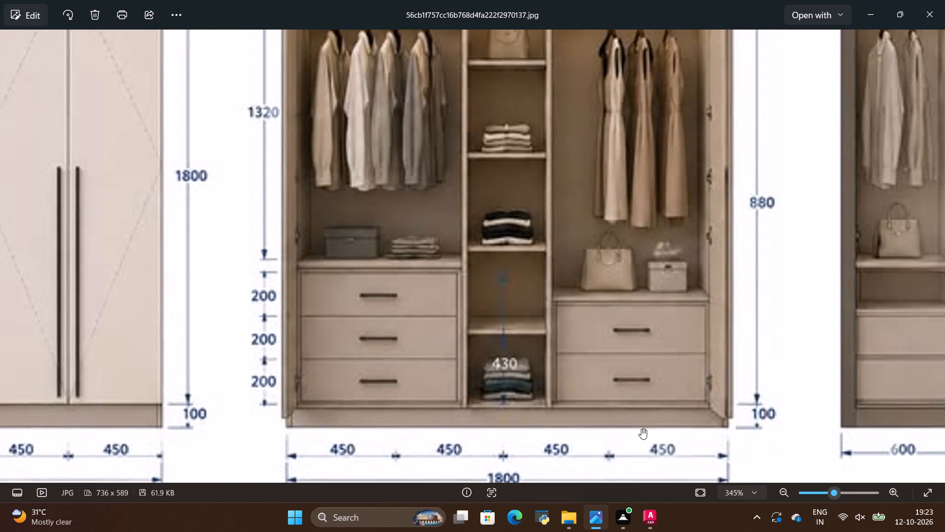
scroll(641, 429, "down", 8)
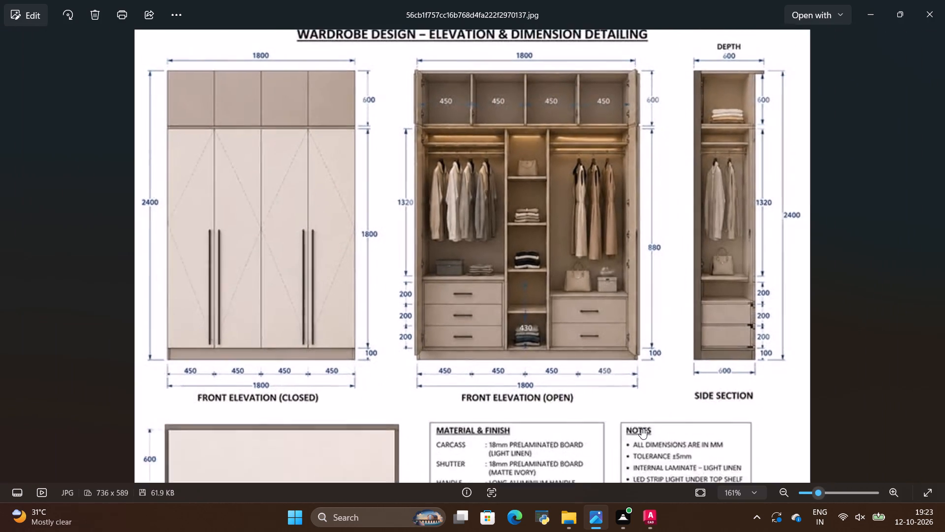
scroll(553, 117, "up", 3)
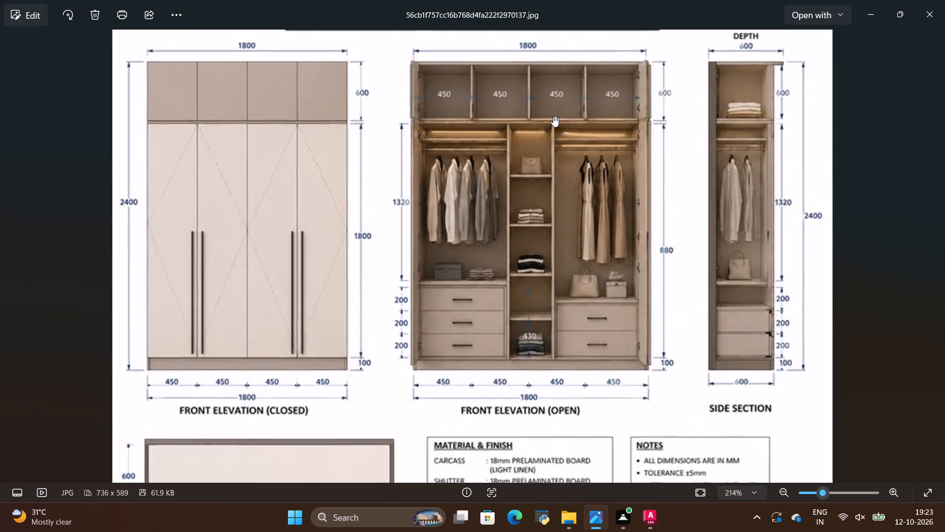
scroll(581, 339, "up", 3)
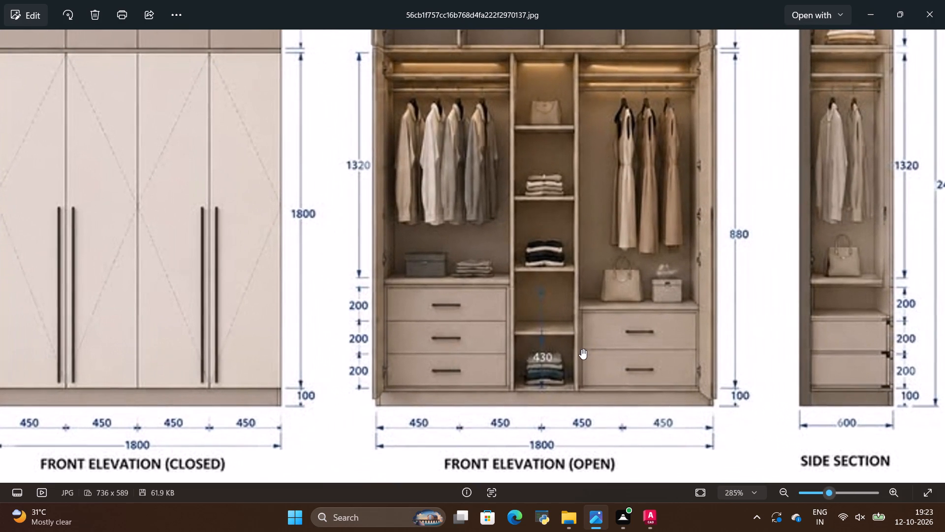
scroll(645, 403, "up", 2)
scroll(645, 403, "down", 3)
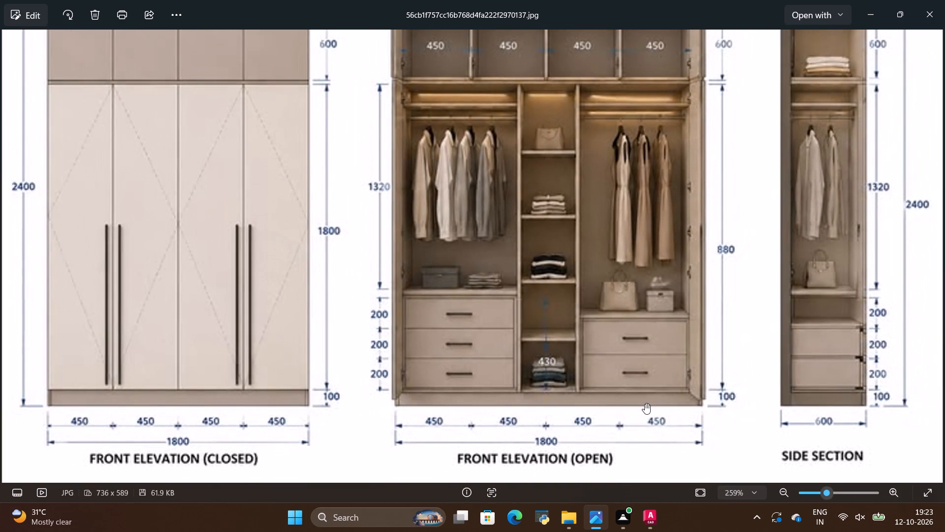
key("alt+Tab")
key("alt+Tab")
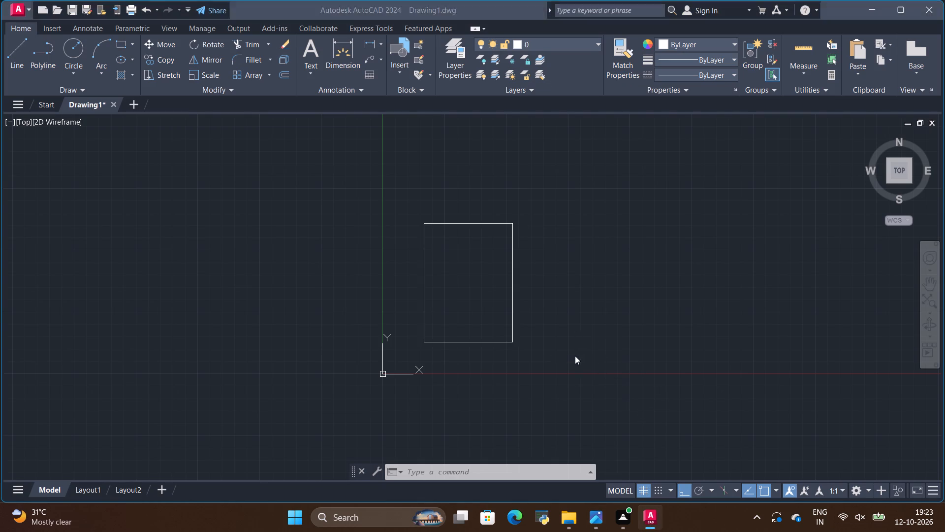
scroll(593, 408, "up", 2)
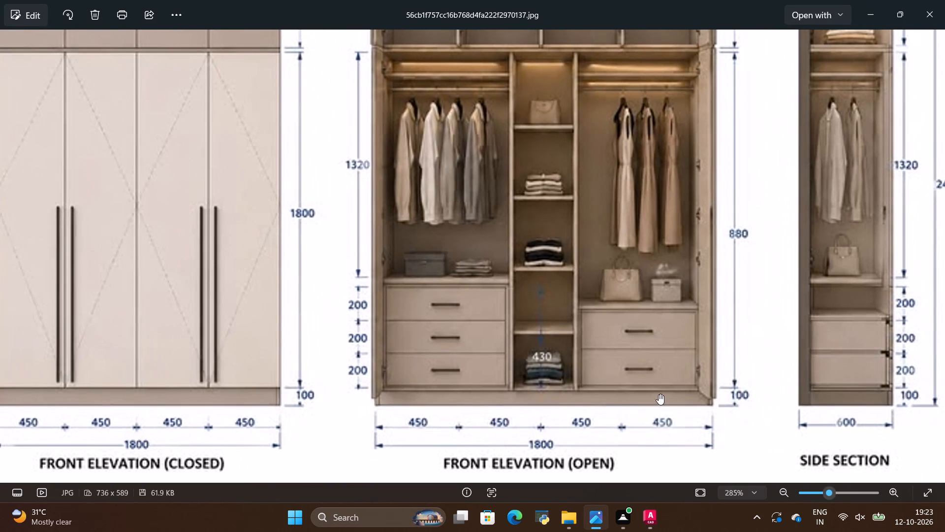
Switch to AutoCAD and copy the wardrobe outline's base line 100 mm upward to form the plinth line.
key("alt+Tab")
scroll(370, 315, "up", 2)
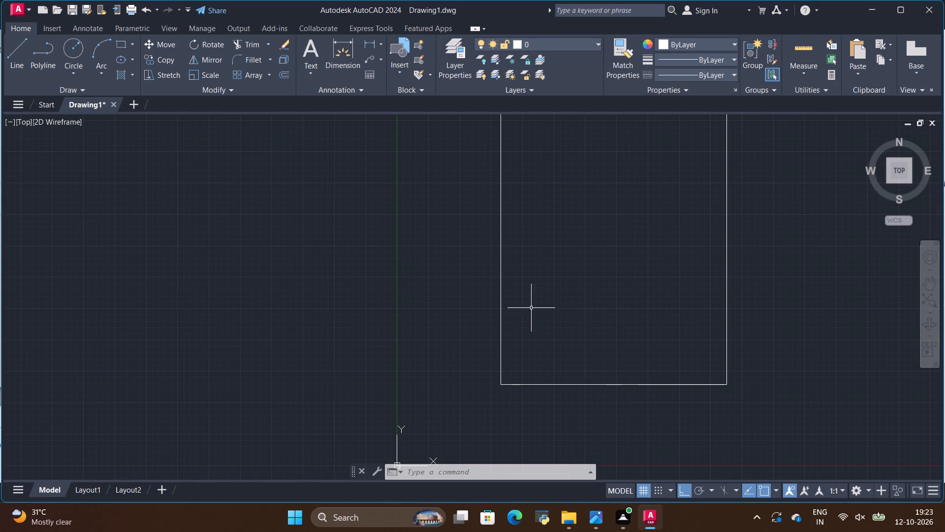
left_click(627, 385)
left_click(153, 61)
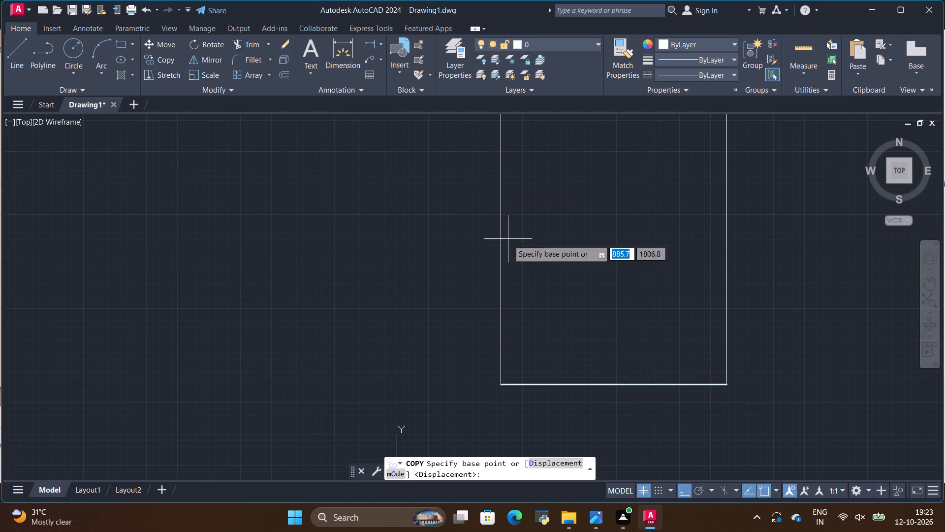
left_click(504, 384)
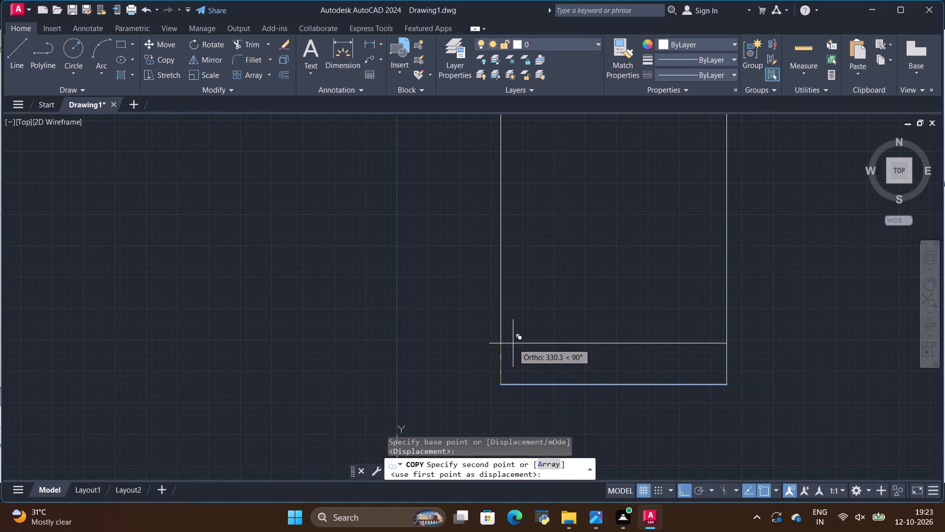
key("BackSpace")
type("100")
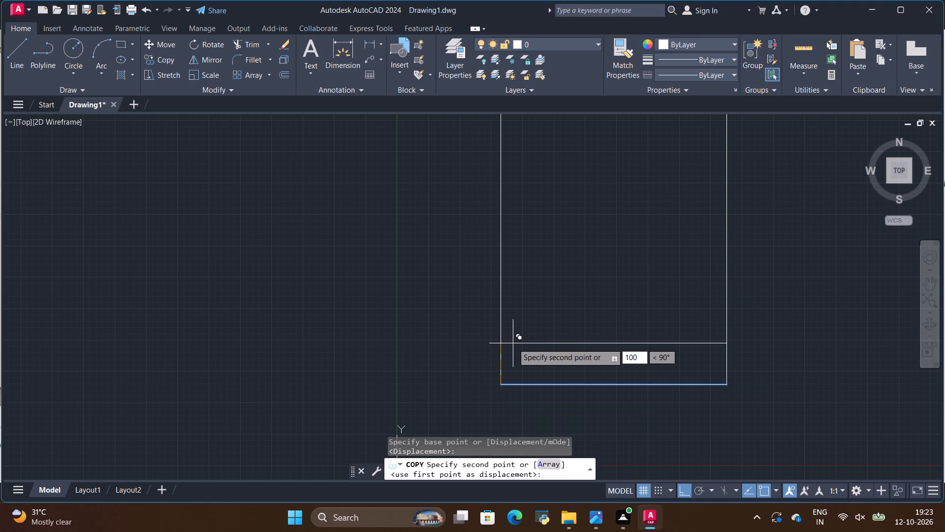
key("Return")
key("Escape")
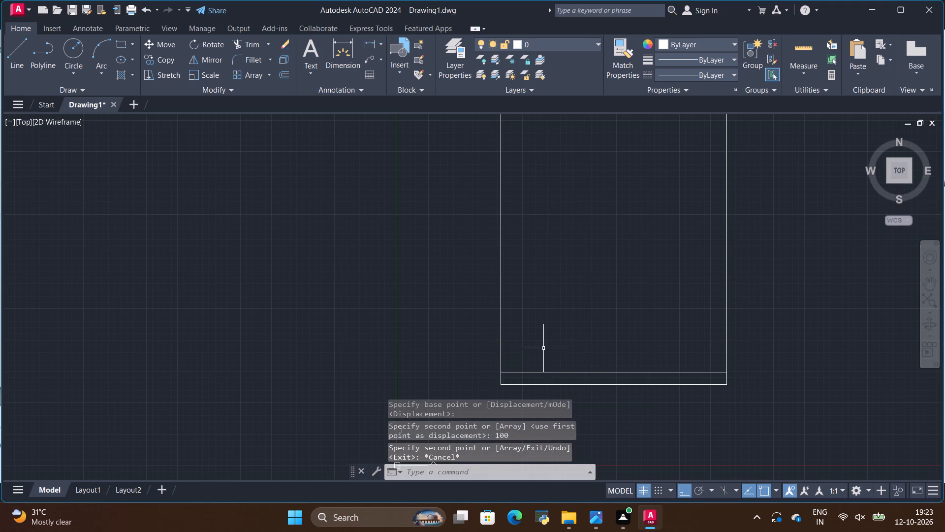
Check the door height on the design sheet, then copy the plinth line 1800 mm upward in AutoCAD.
key("alt+Tab")
scroll(669, 291, "down", 2)
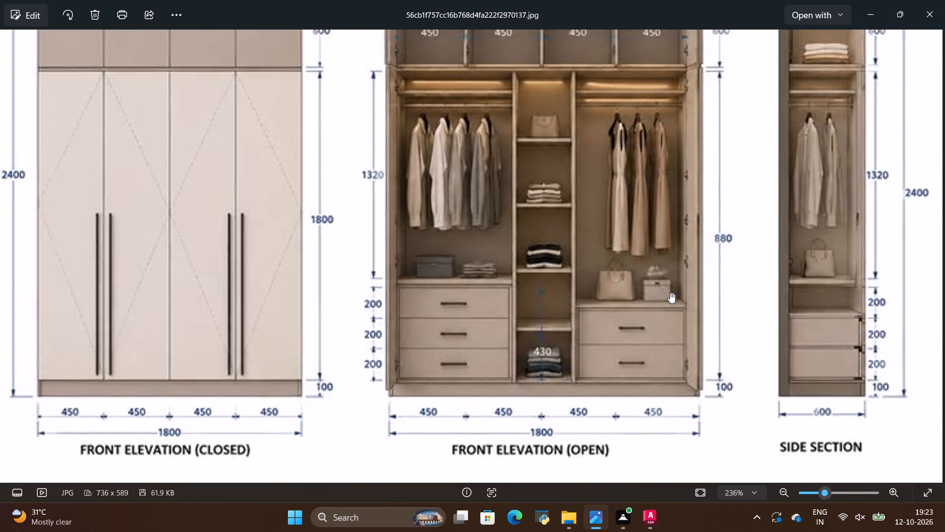
scroll(670, 279, "down", 1)
scroll(608, 154, "down", 1)
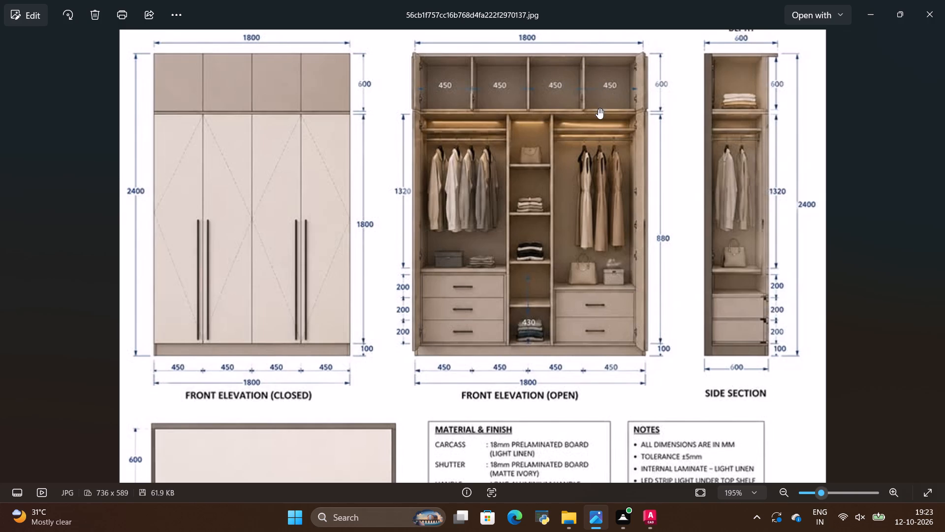
scroll(586, 155, "up", 1)
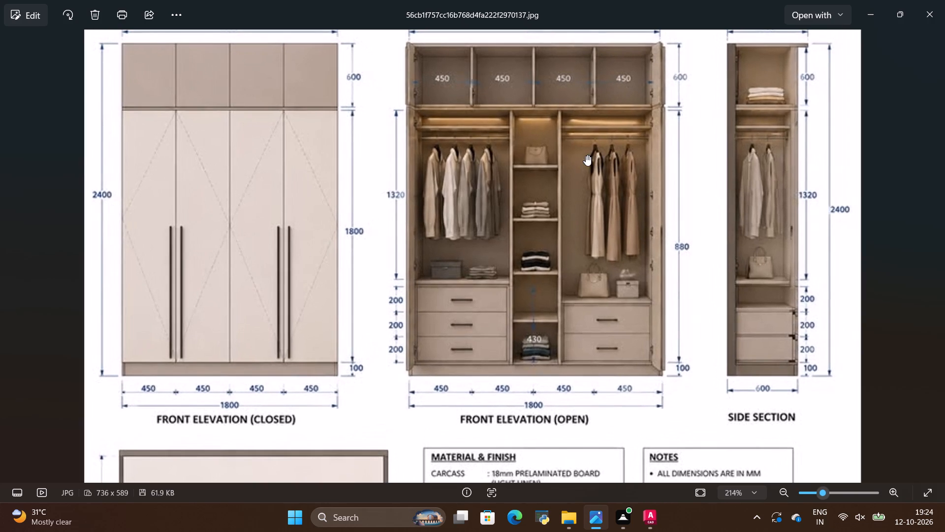
key("alt+Tab")
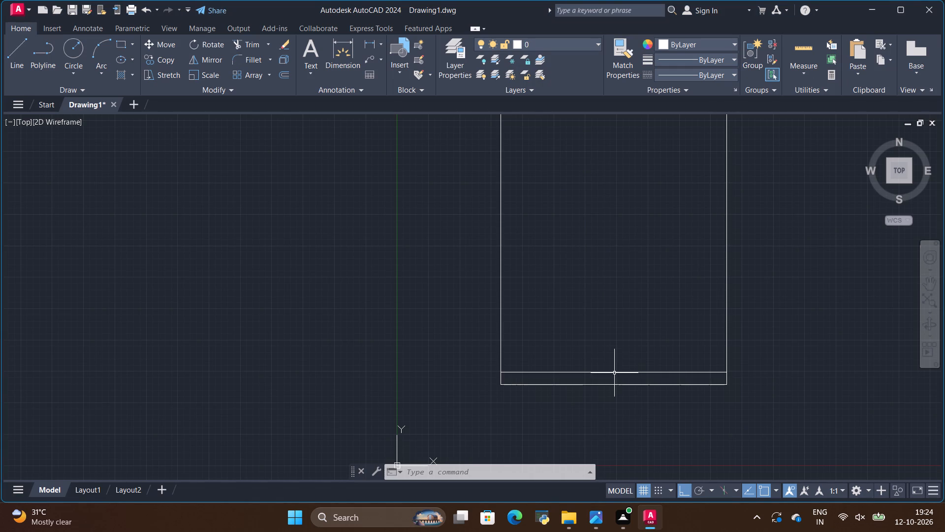
left_click(615, 371)
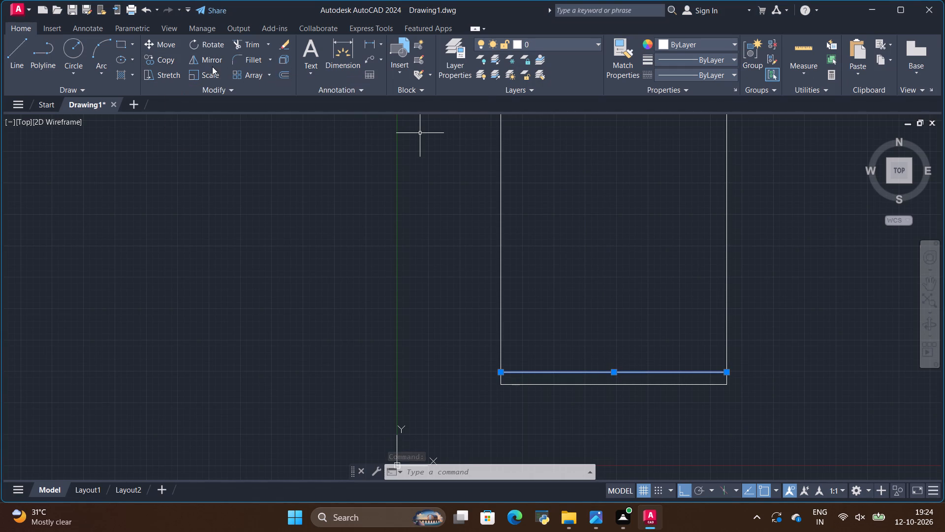
left_click(162, 62)
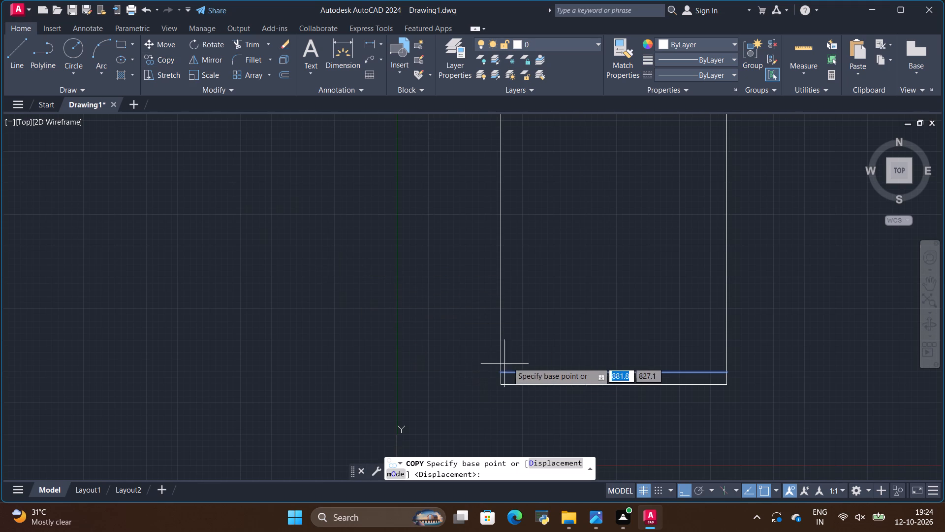
left_click(502, 372)
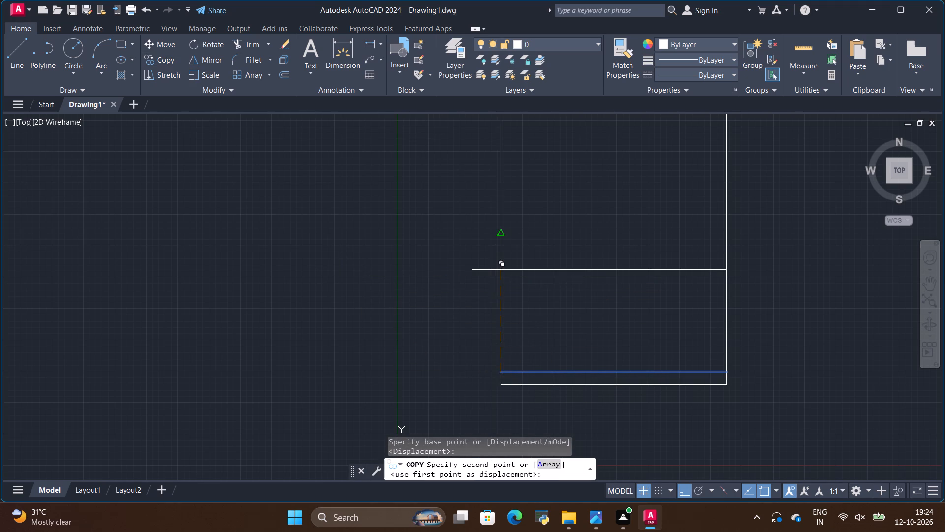
key("BackSpace")
type("18")
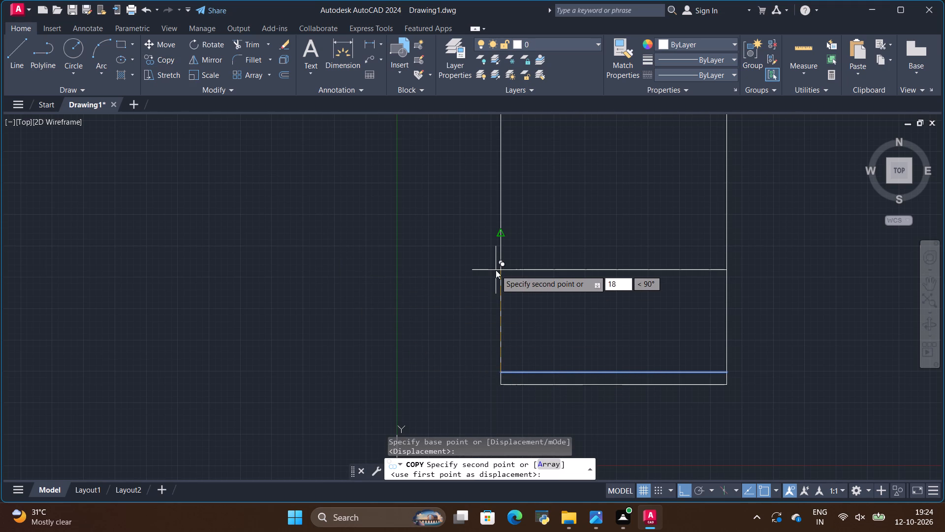
type("00")
key("Return")
key("Escape")
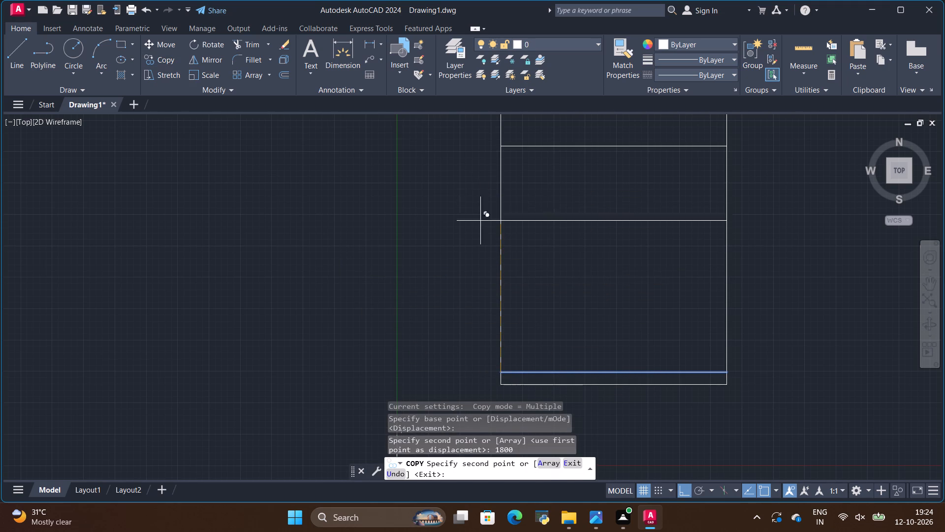
Compare the drawn outline with the design sheet's front elevations, examining the upper loft section and its compartment divisions.
scroll(433, 366, "down", 2)
scroll(436, 354, "up", 1)
scroll(437, 349, "down", 1)
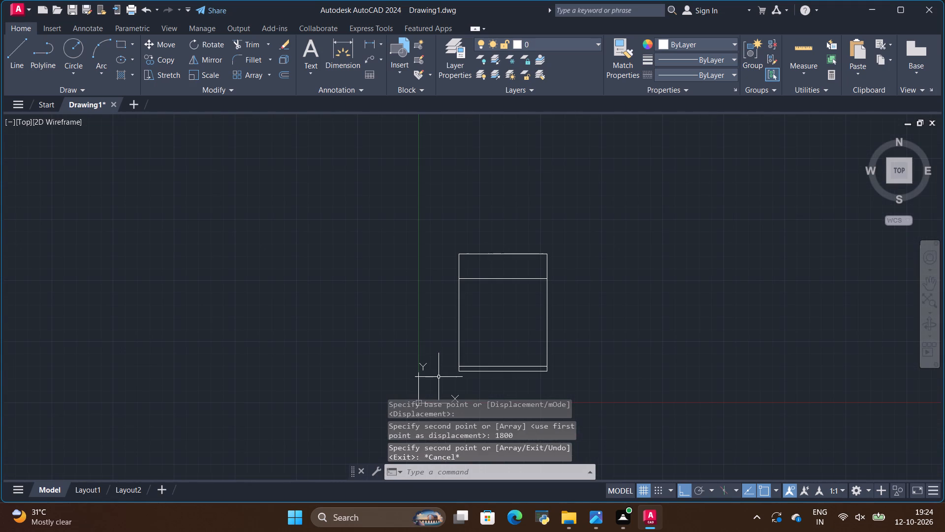
scroll(439, 379, "up", 1)
key("alt+Tab")
scroll(479, 231, "down", 1)
key("alt+Tab")
key("alt+Tab")
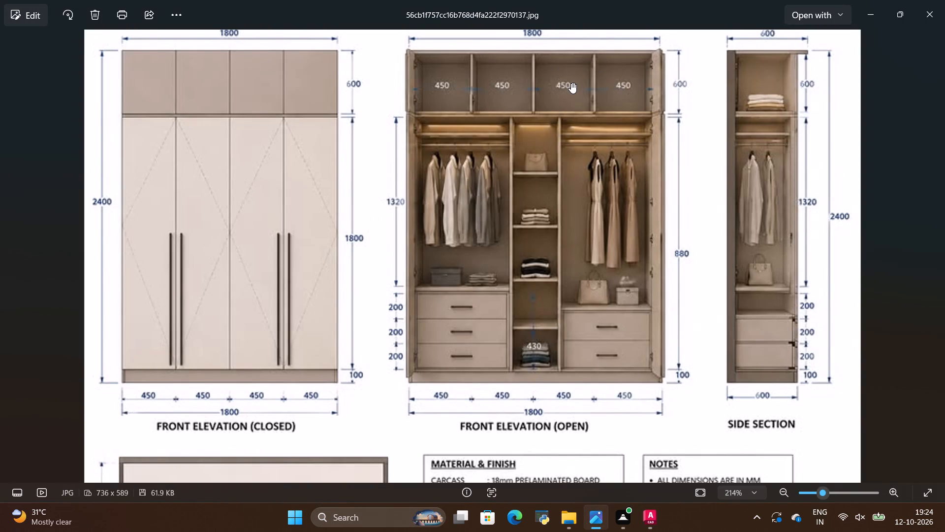
scroll(537, 110, "down", 2)
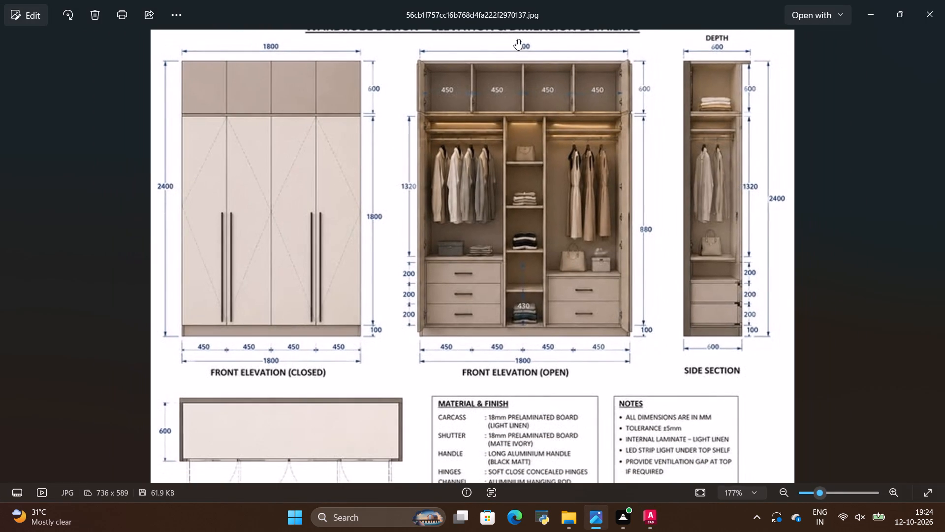
scroll(515, 34, "up", 3)
key("alt+Tab")
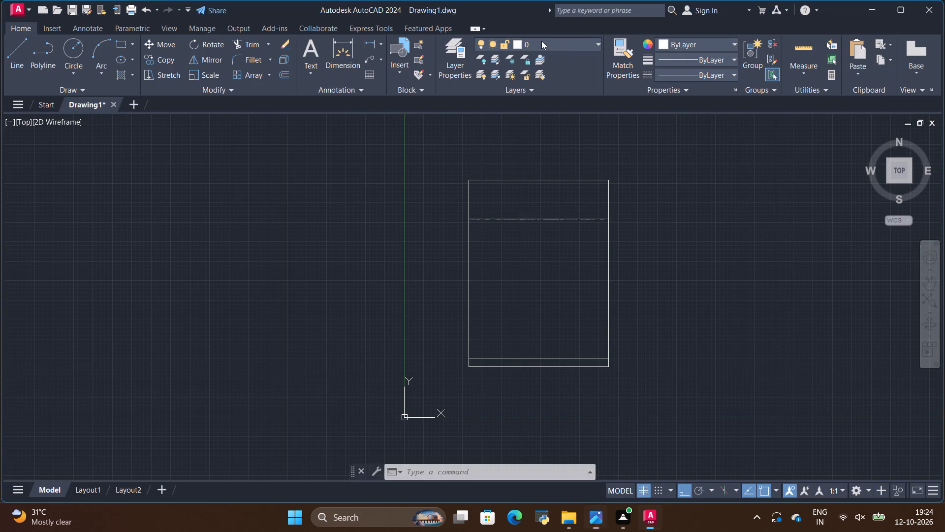
key("alt+Tab")
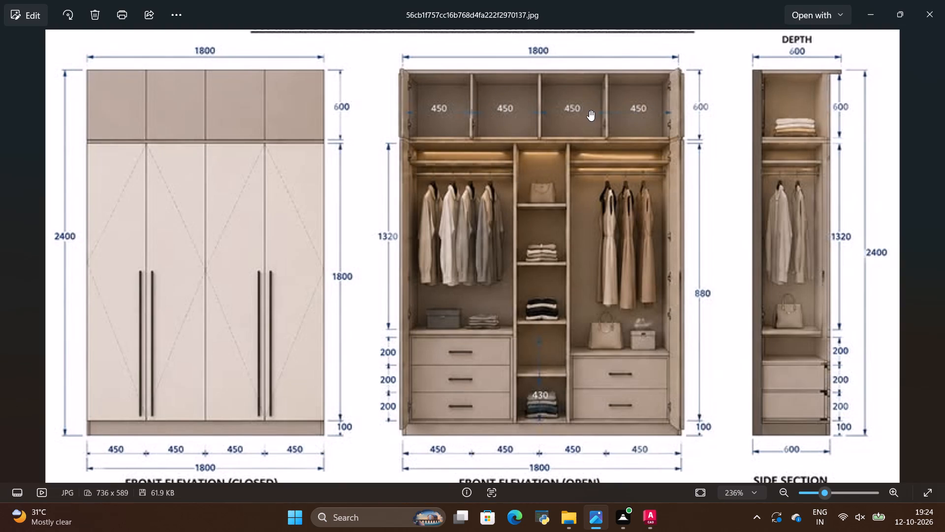
key("alt+Tab")
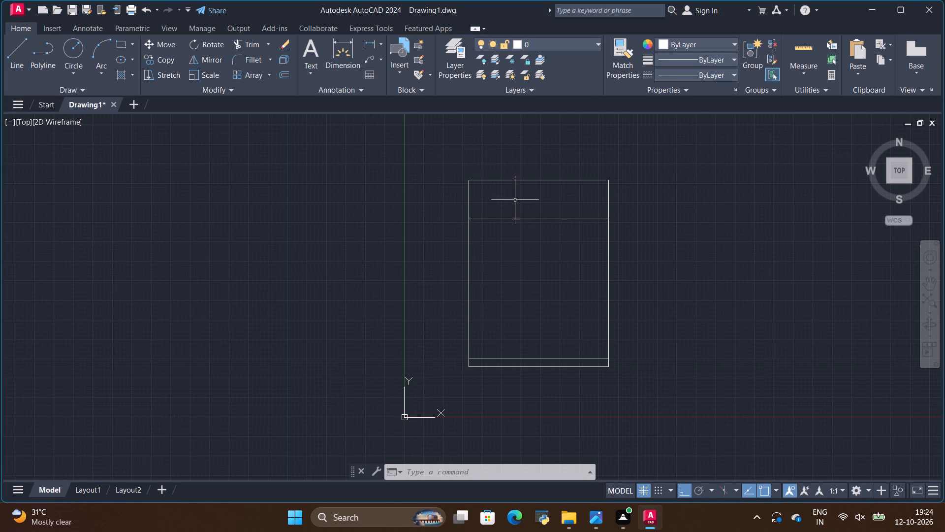
In AutoCAD, draw a vertical line along the loft section's left edge, from the outline's top corner down to the loft base line.
scroll(515, 198, "up", 3)
key("alt+Tab")
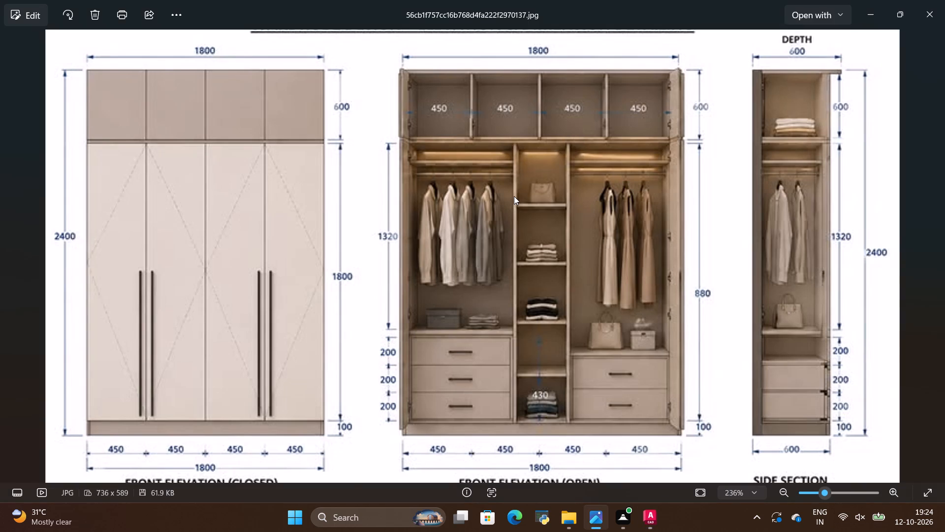
key("alt+Tab")
scroll(473, 188, "down", 1)
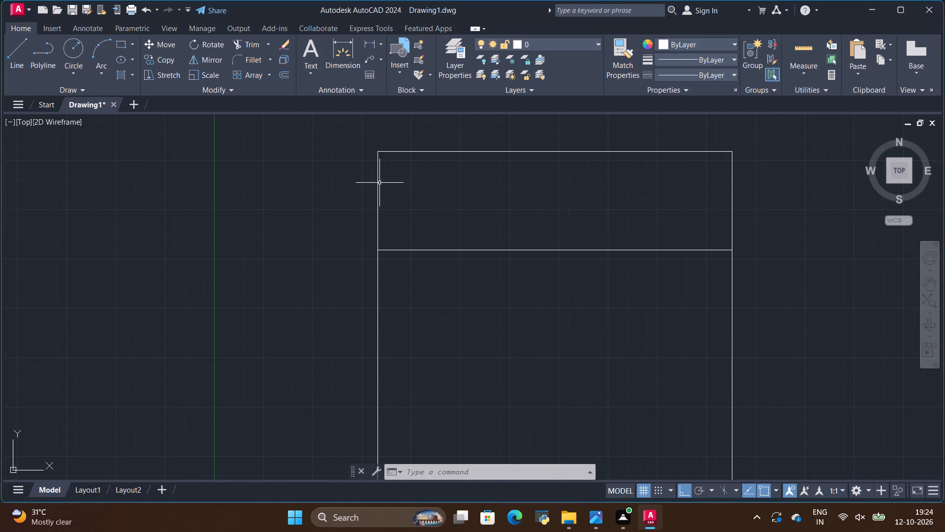
left_click(17, 64)
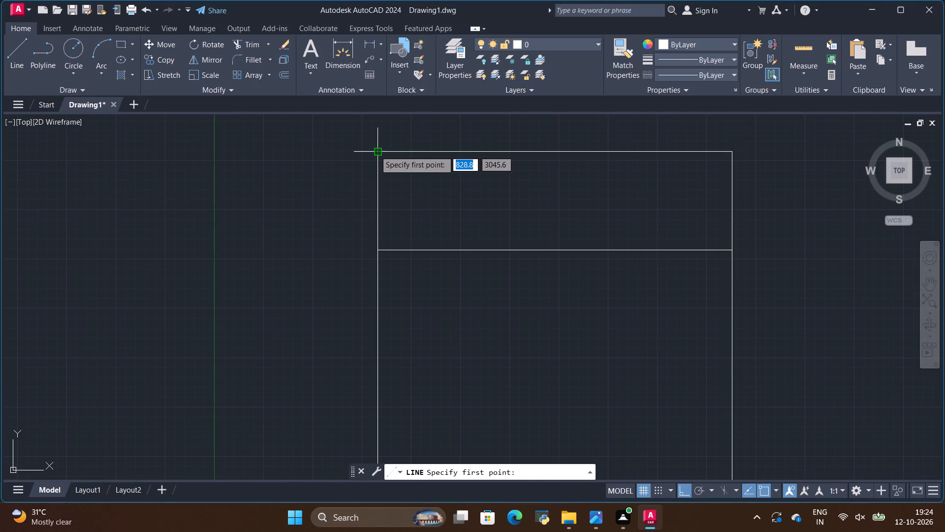
left_click(375, 151)
left_click(377, 252)
key("Escape")
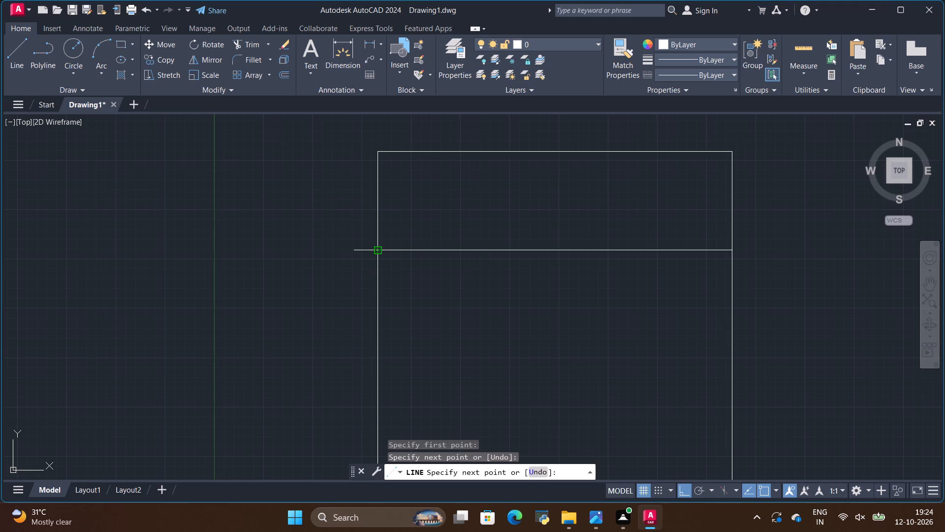
Copy the loft's left edge line 450 mm and 900 mm to the right as compartment dividers, checking widths on the design sheet.
left_click(378, 222)
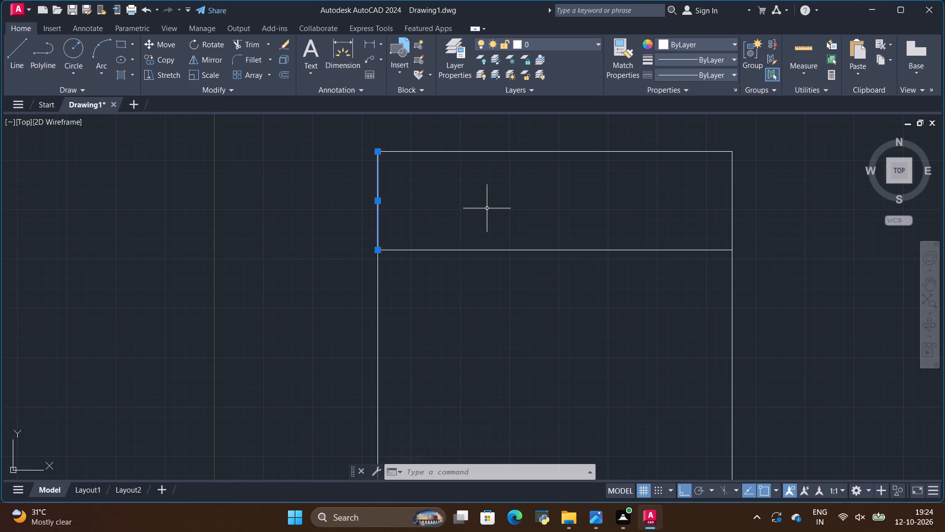
scroll(487, 208, "down", 2)
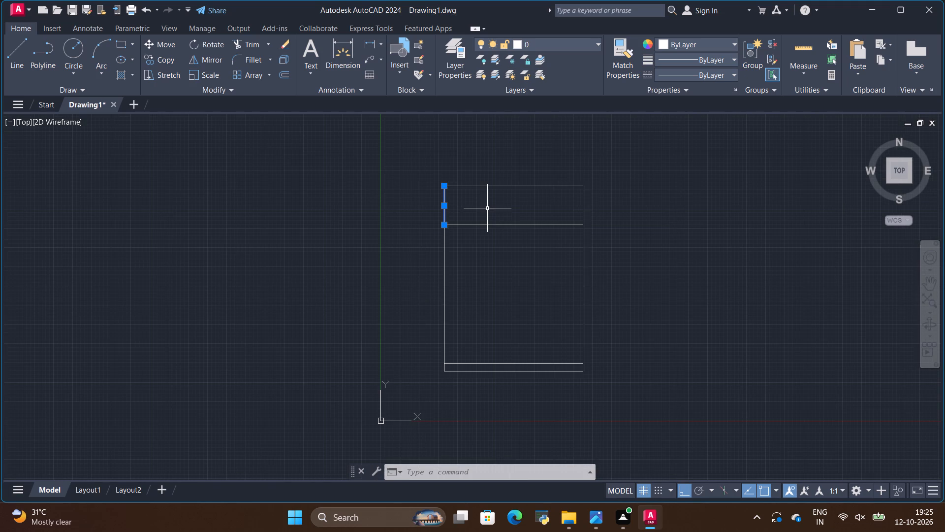
left_click(167, 60)
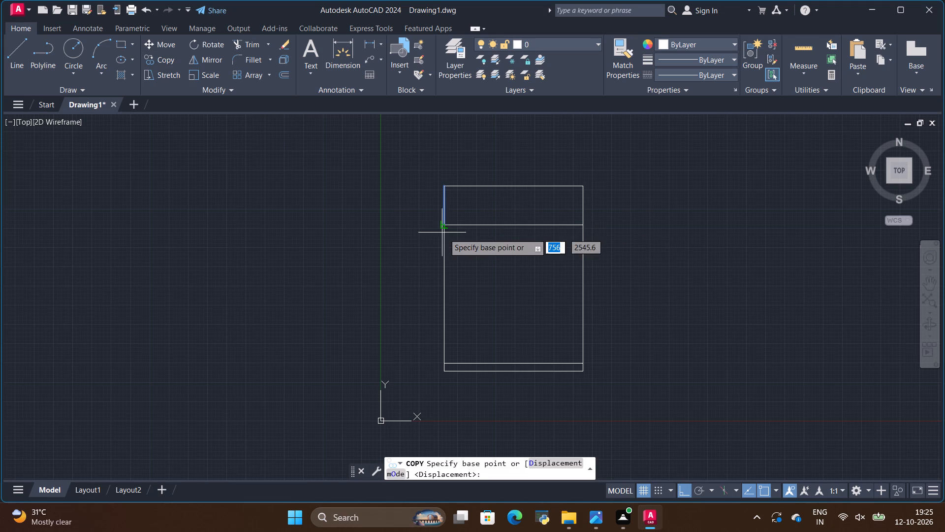
left_click(444, 226)
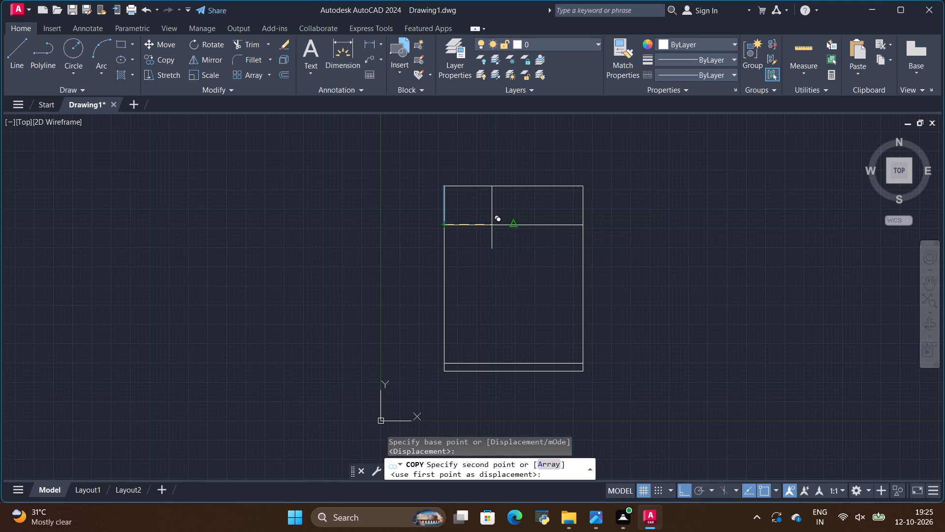
key("alt+Tab")
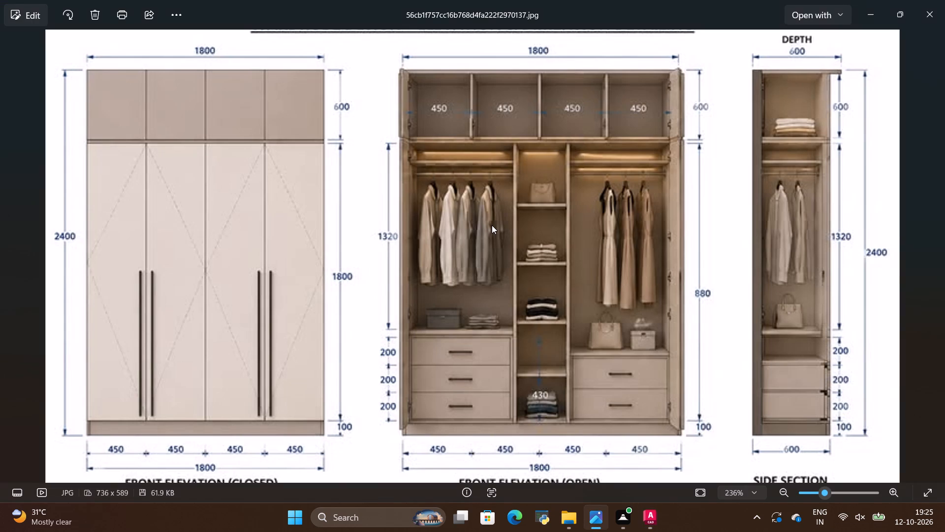
key("alt+Tab")
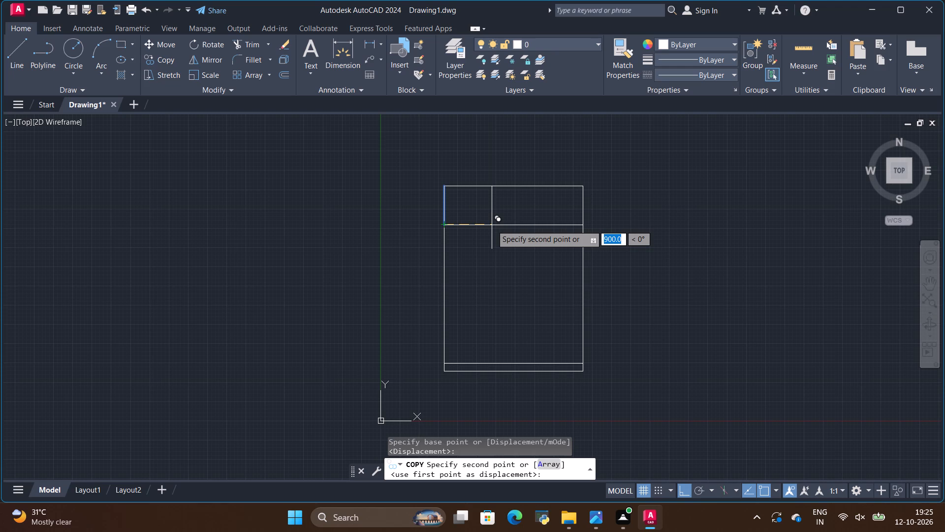
key("alt+Tab")
key("alt+Tab")
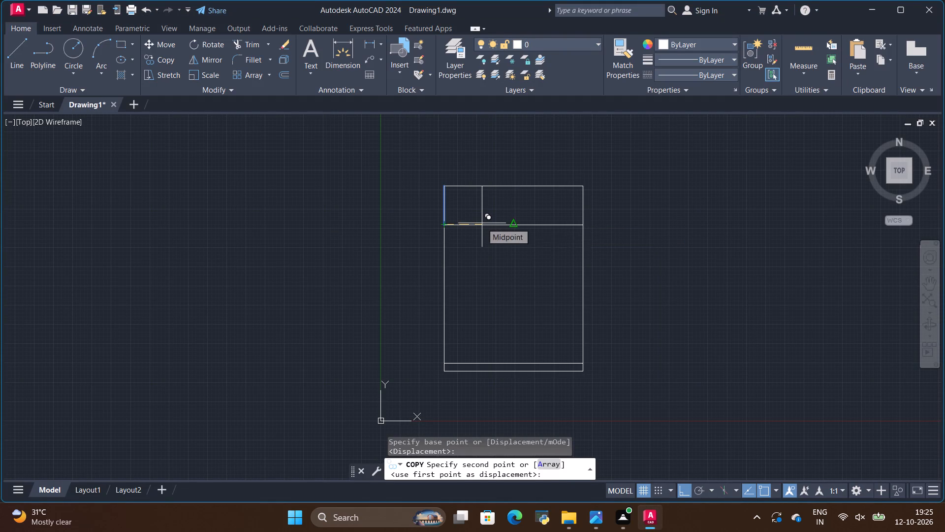
key("alt+Tab")
key("alt+Tab")
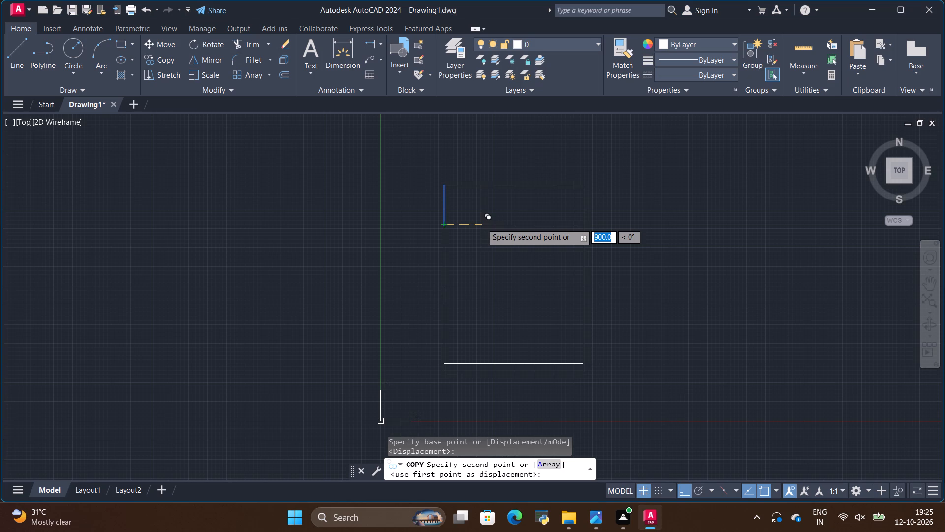
key("BackSpace")
type("450")
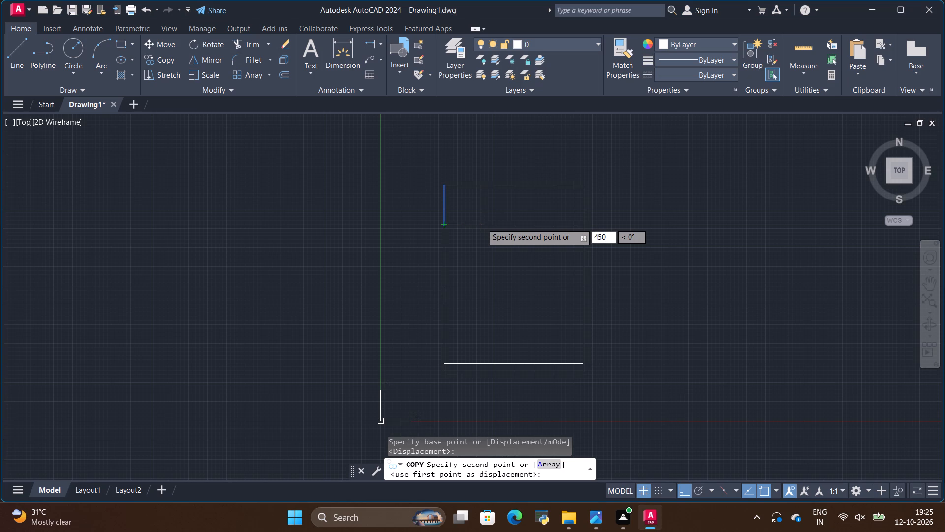
key("Return")
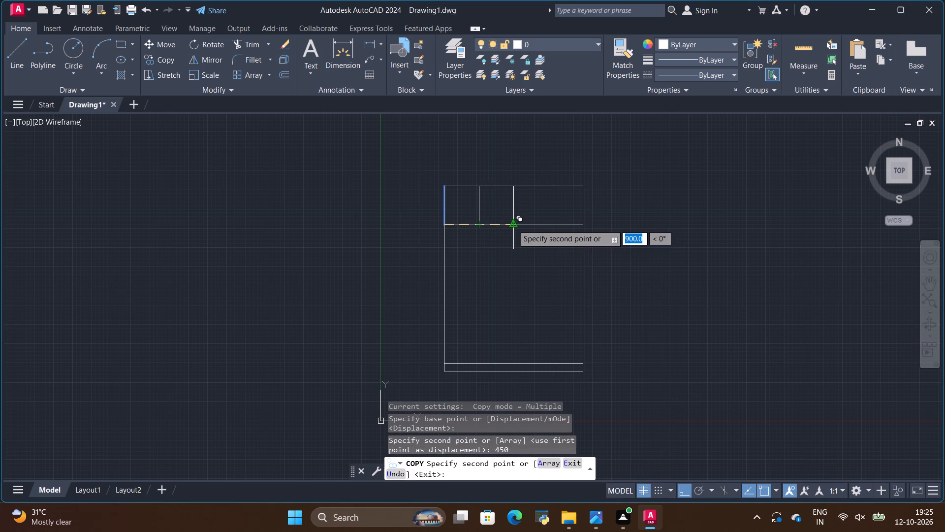
key("BackSpace")
type("900")
key("Return")
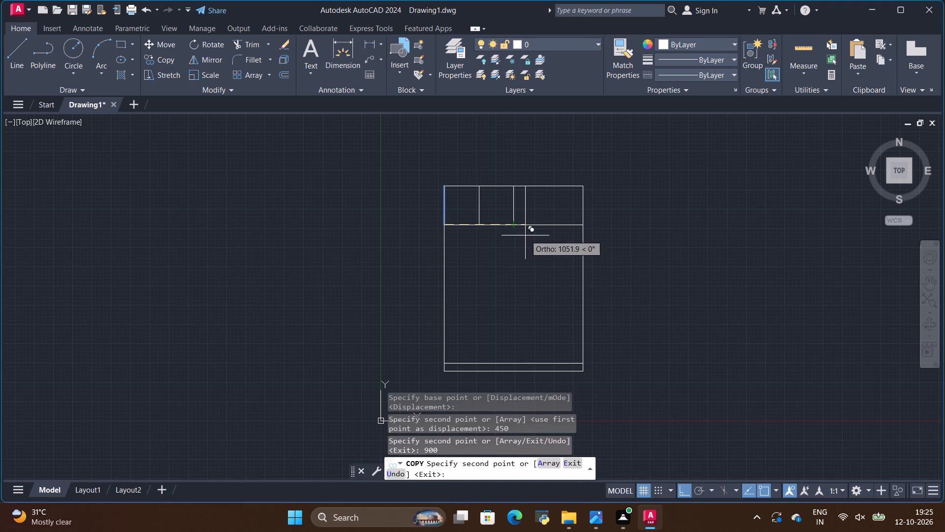
key("Escape")
Copy the loft's middle divider 450 mm to the right to form the third compartment divider.
left_click(513, 215)
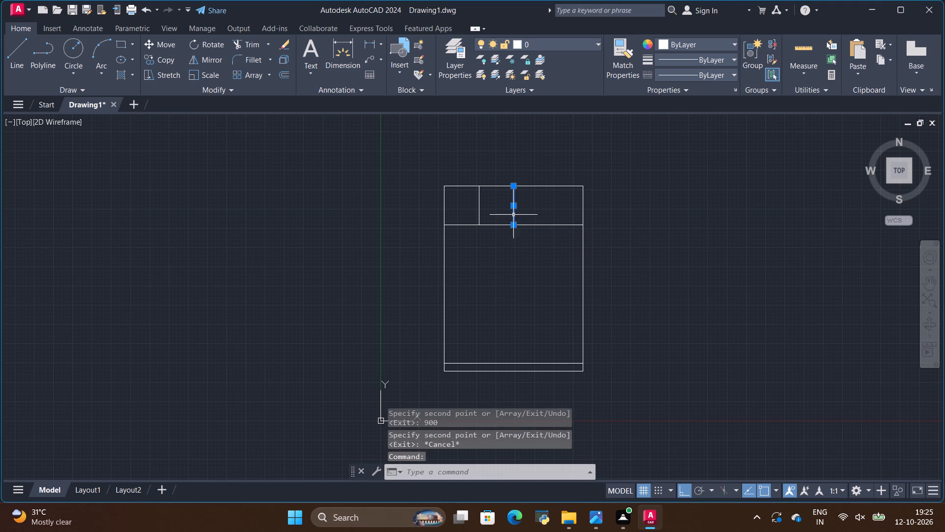
left_click(155, 59)
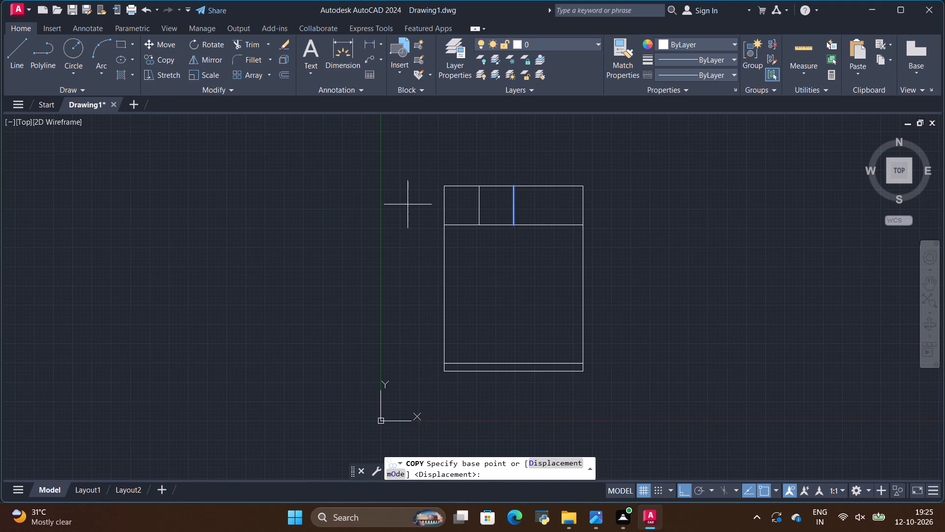
left_click(512, 223)
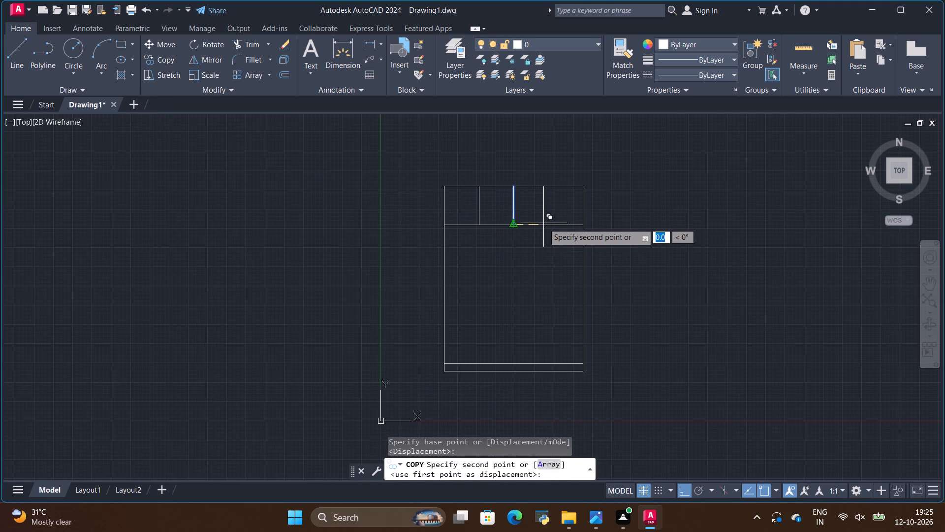
key("BackSpace")
type("450")
key("Return")
key("Escape")
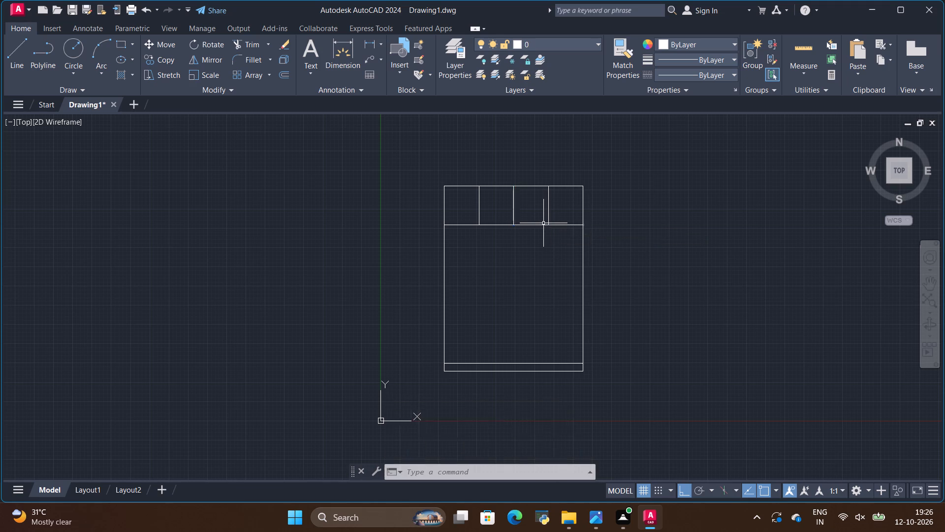
Compare the drawn loft compartments with the upper part of the open front elevation on the design sheet.
scroll(550, 240, "down", 2)
scroll(544, 264, "up", 1)
key("alt+Tab")
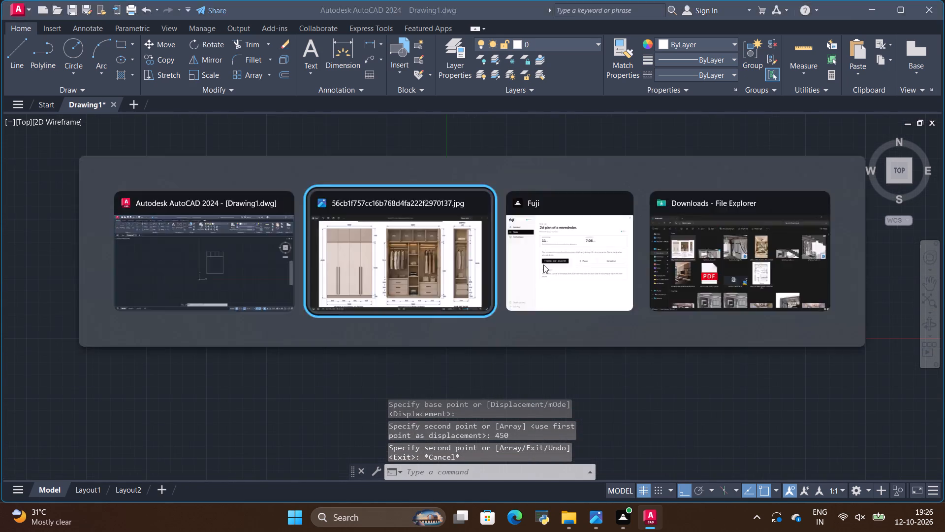
key("alt+Tab")
key("alt+Tab")
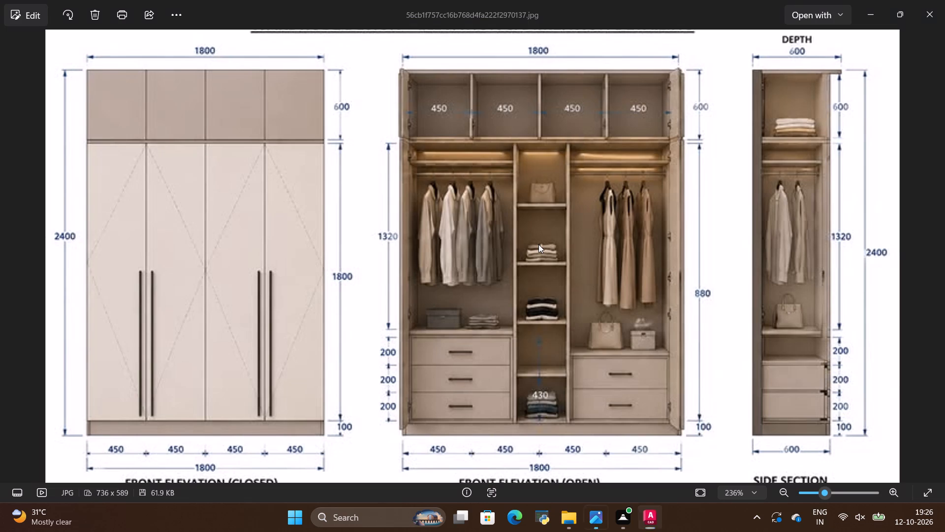
scroll(500, 49, "up", 1)
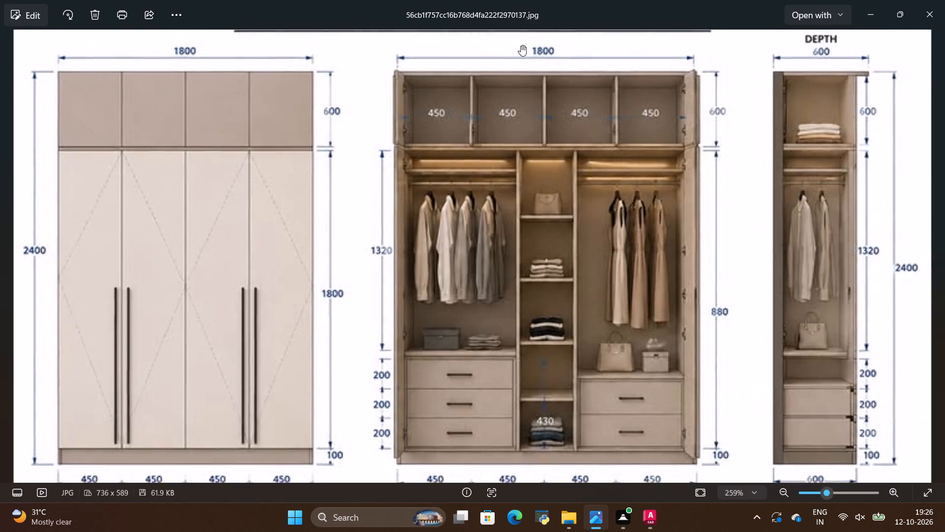
scroll(521, 45, "up", 8)
key("alt+Tab")
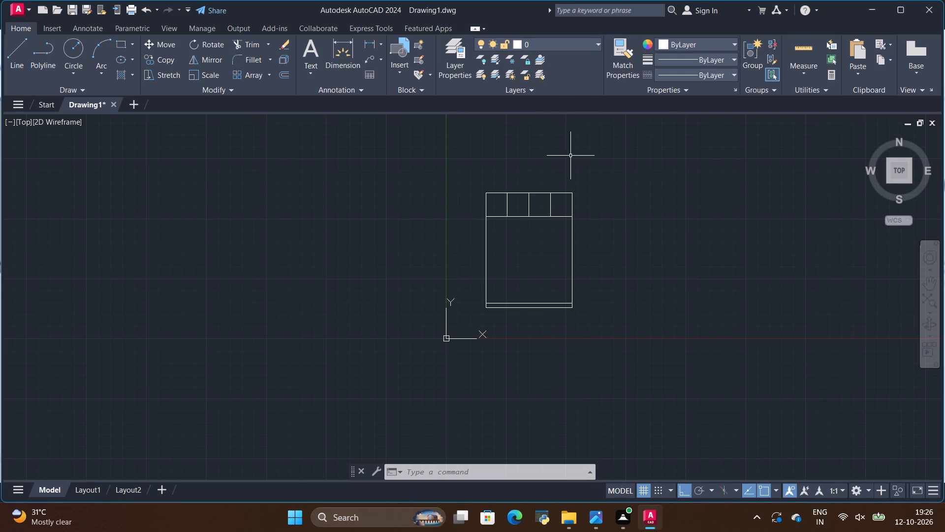
scroll(545, 188, "up", 4)
scroll(514, 203, "down", 2)
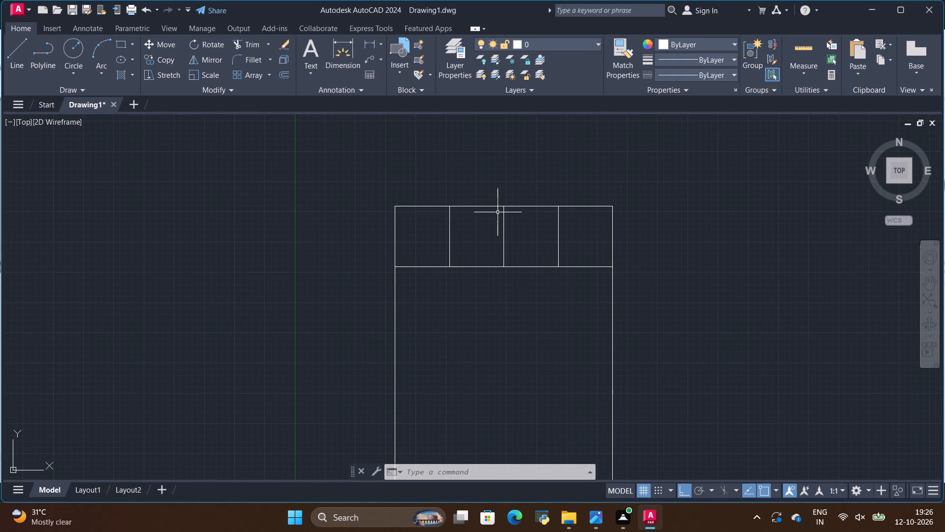
scroll(514, 199, "down", 2)
scroll(505, 238, "up", 1)
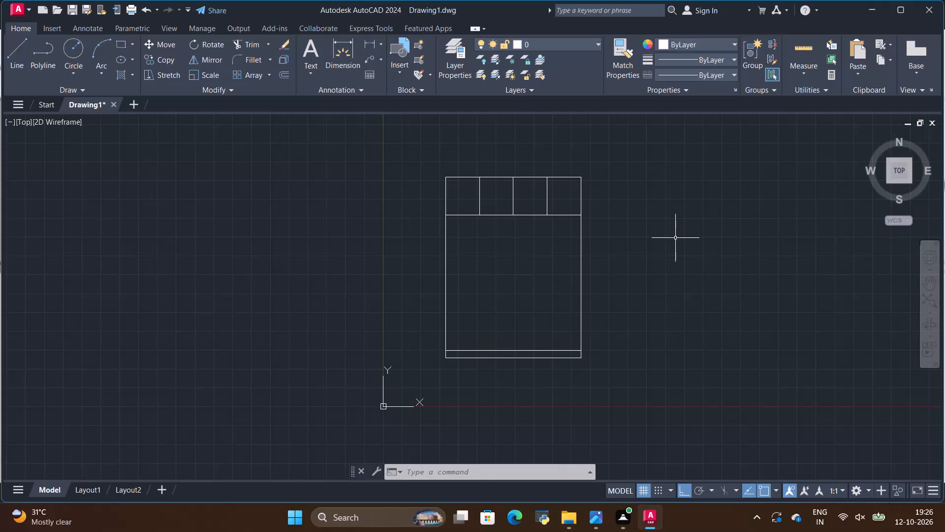
key("alt+Tab")
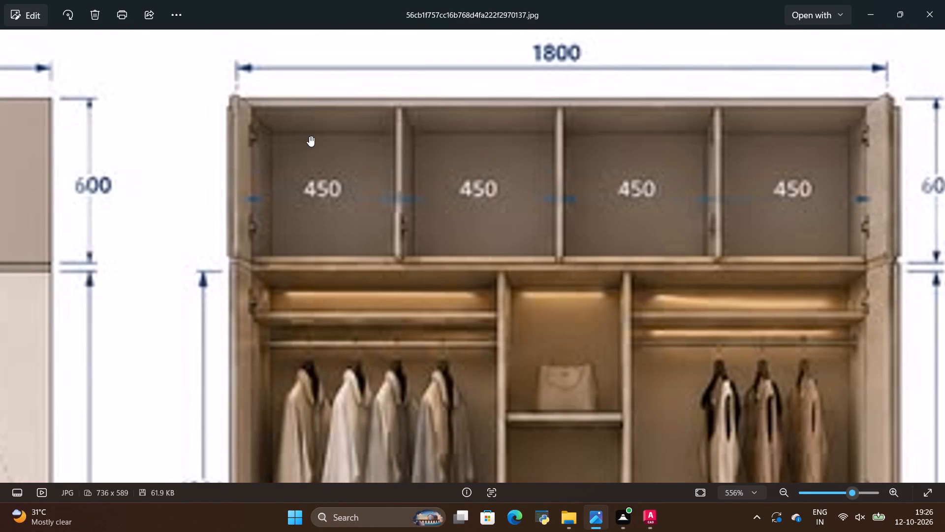
key("alt+Tab")
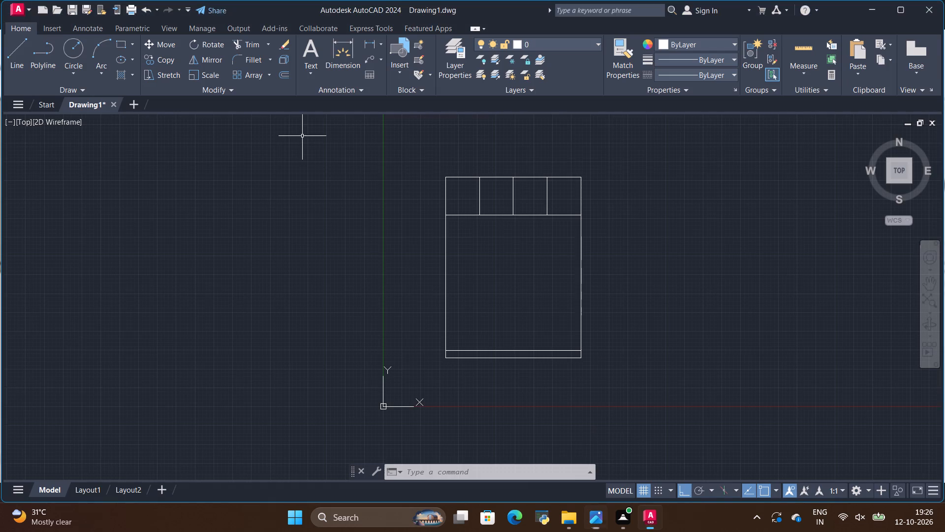
Examine the open elevation's loft dividers and panels up close on the design sheet, along with the overall front elevations.
key("alt+Tab")
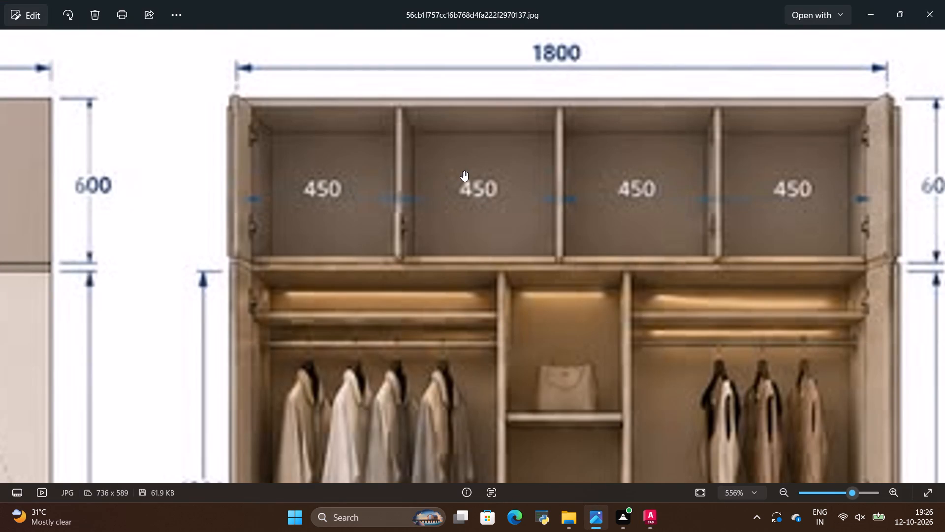
scroll(463, 170, "down", 4)
scroll(458, 166, "up", 2)
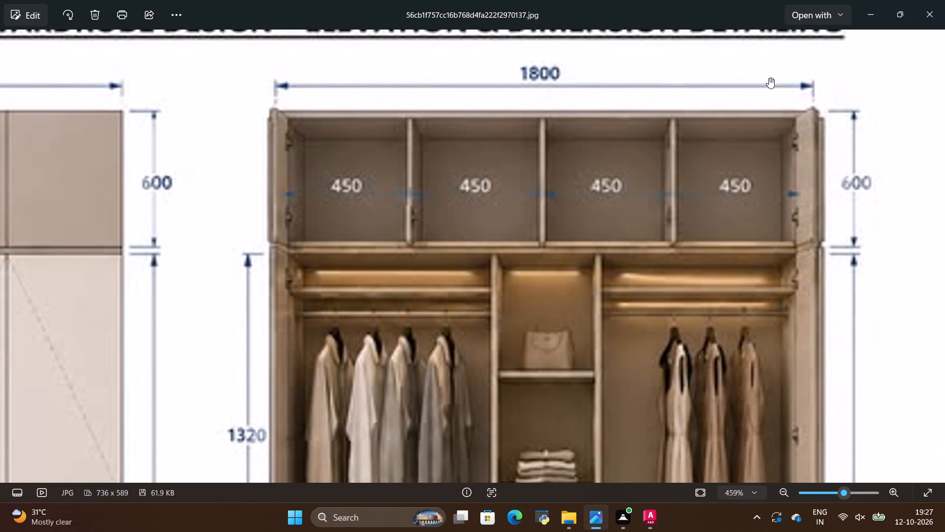
scroll(726, 70, "up", 2)
key("alt+Tab")
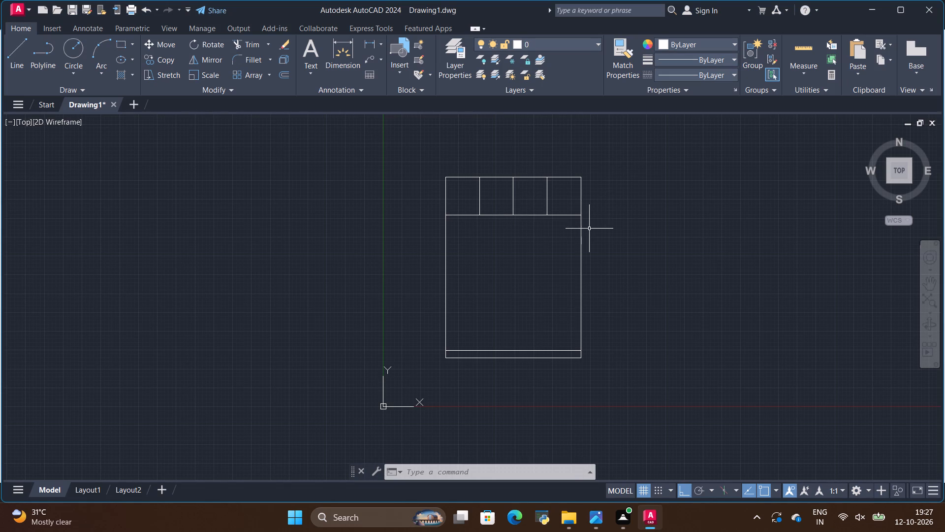
key("alt+Tab")
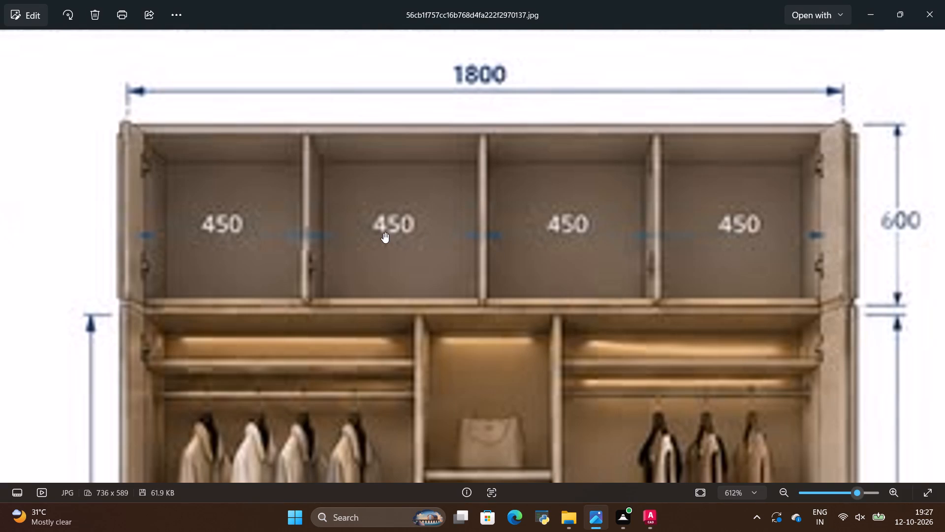
scroll(386, 229, "down", 2)
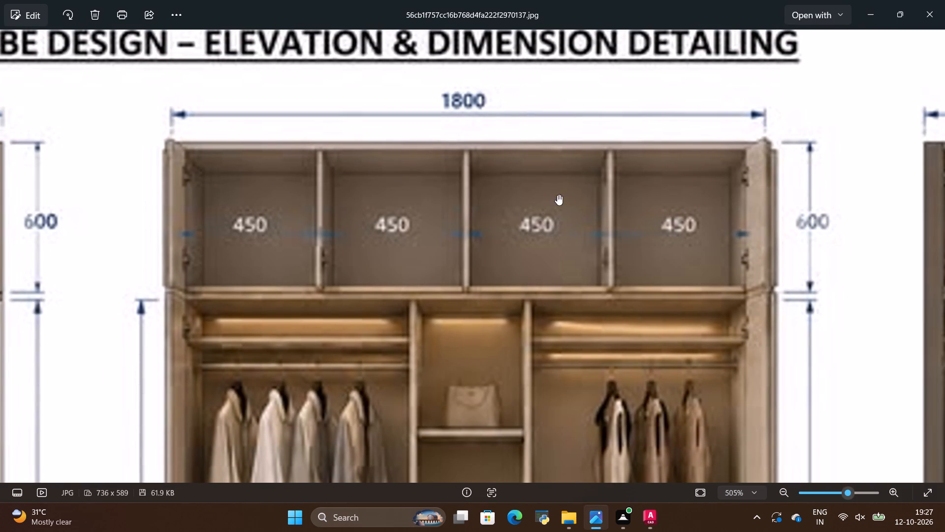
scroll(190, 228, "up", 1)
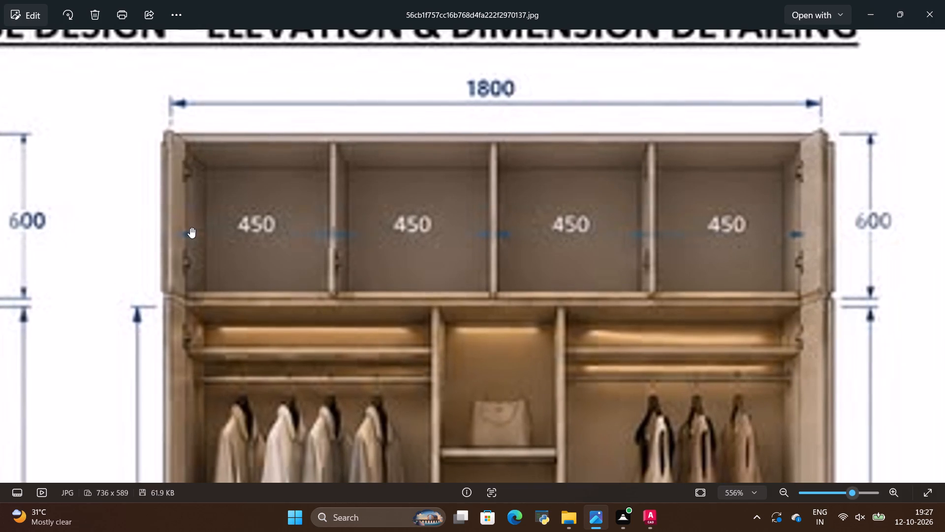
scroll(370, 169, "down", 9)
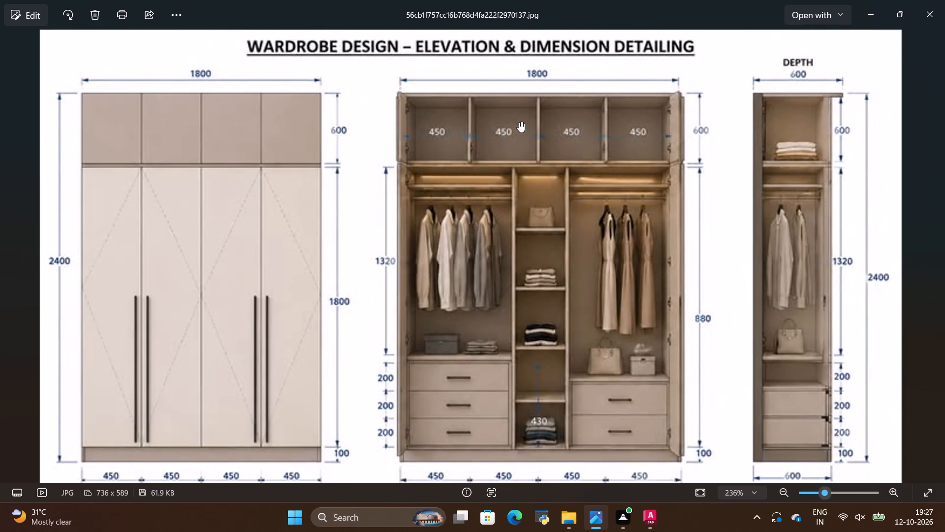
scroll(511, 101, "up", 10)
scroll(394, 176, "down", 9)
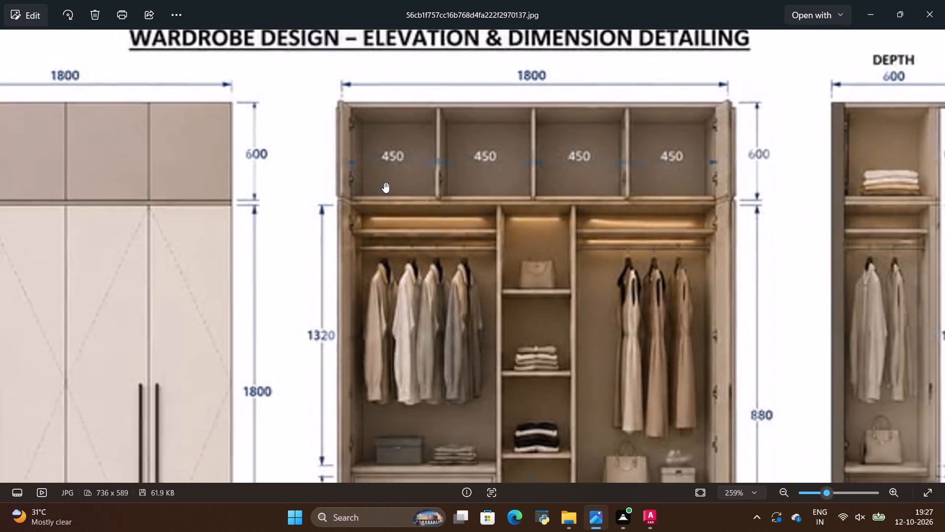
key("alt+Tab")
key("alt+Tab")
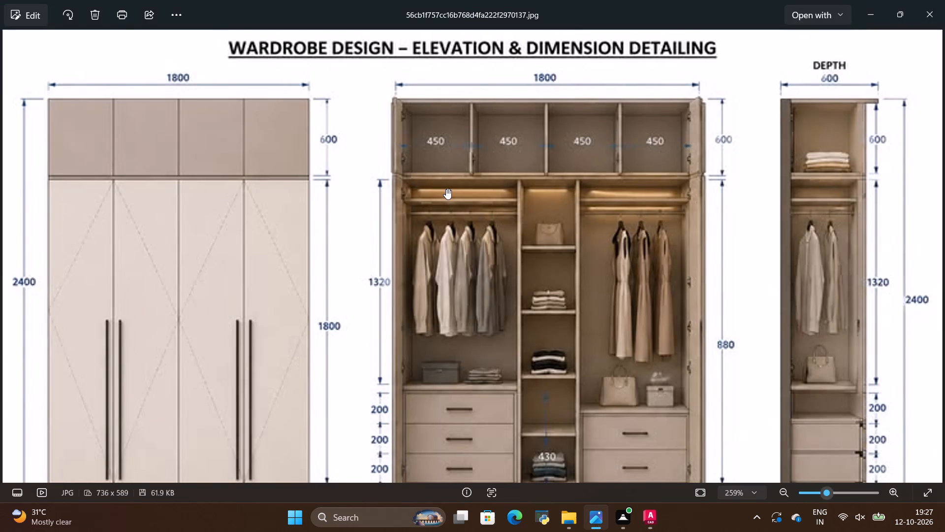
scroll(429, 189, "down", 4)
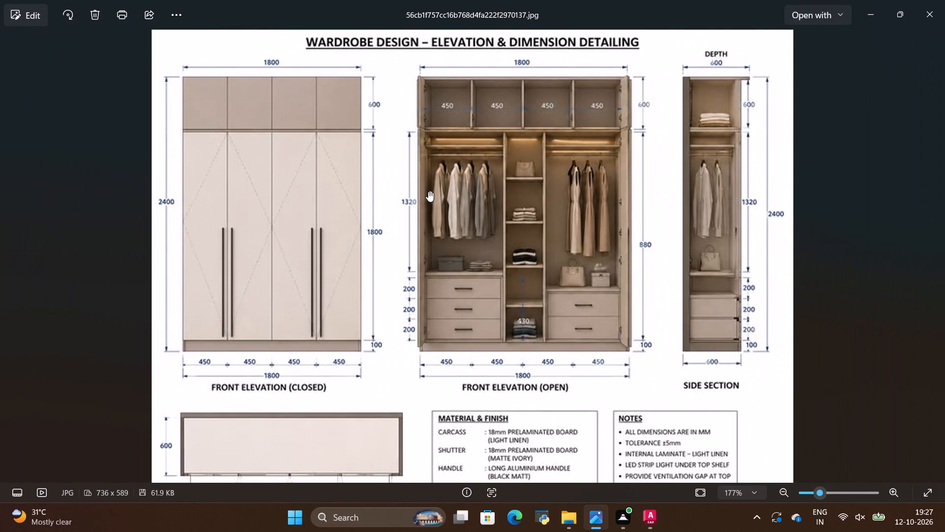
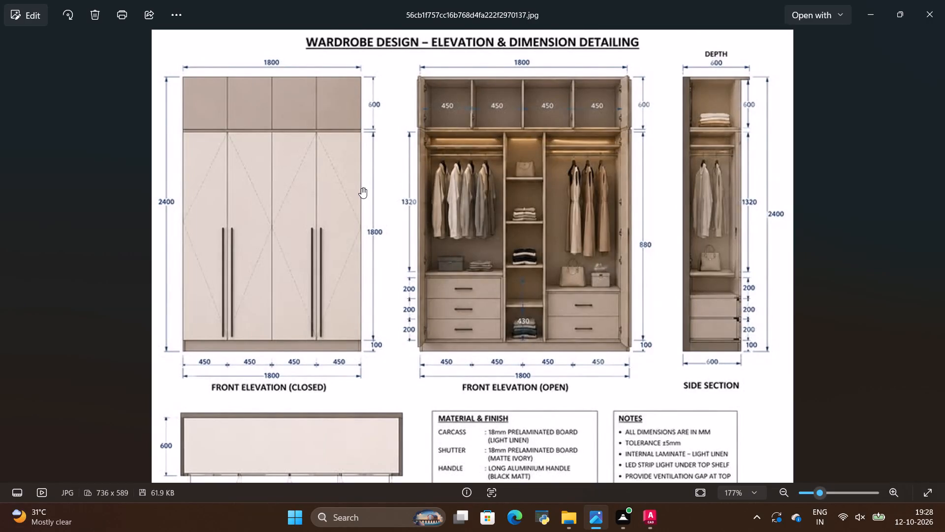
Review the design sheet's closed and open front elevations, comparing the overall layout of loft, doors, shelves and drawers.
scroll(327, 170, "down", 2)
scroll(573, 100, "up", 2)
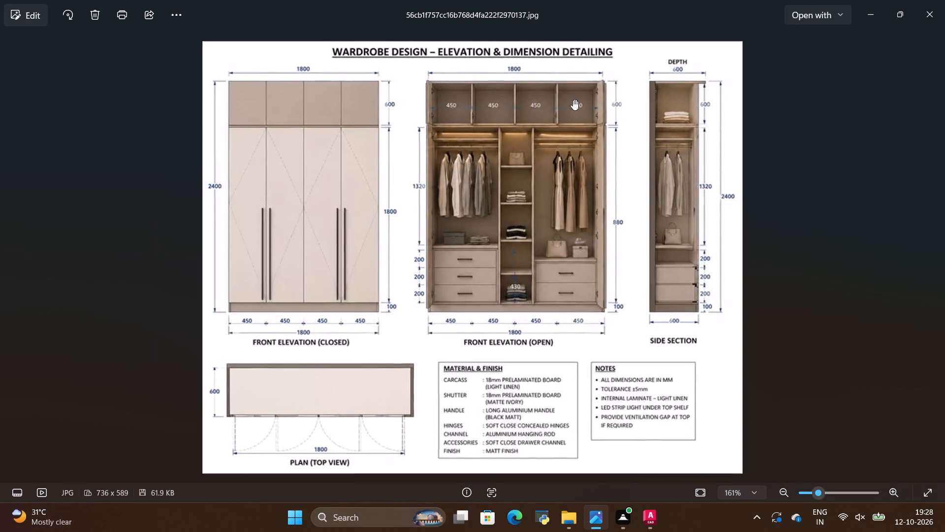
scroll(550, 130, "down", 3)
scroll(539, 47, "up", 5)
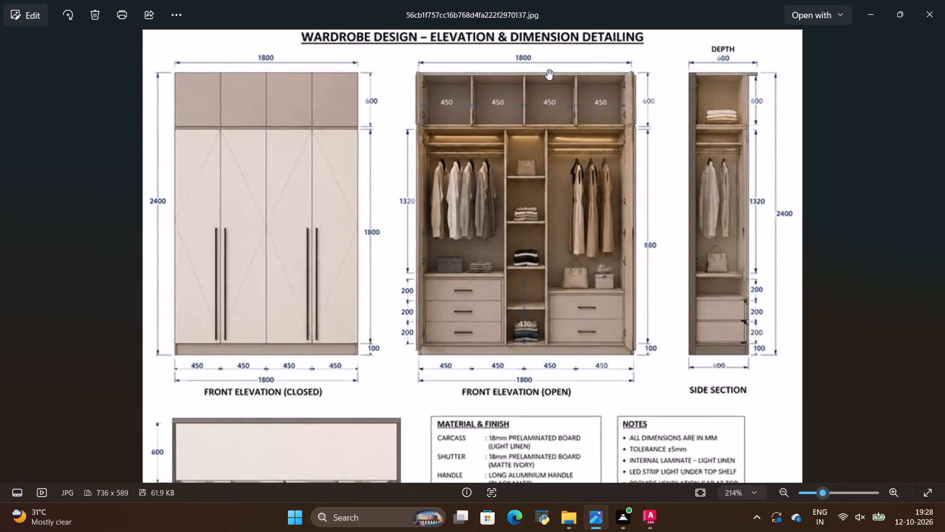
scroll(565, 158, "down", 5)
scroll(537, 53, "up", 7)
scroll(574, 192, "down", 2)
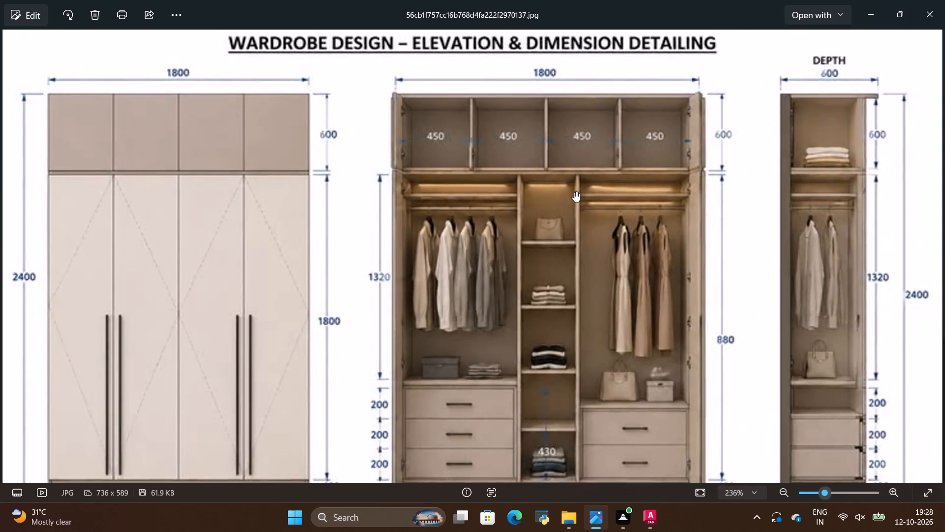
scroll(574, 192, "down", 7)
scroll(543, 56, "up", 8)
scroll(558, 196, "down", 5)
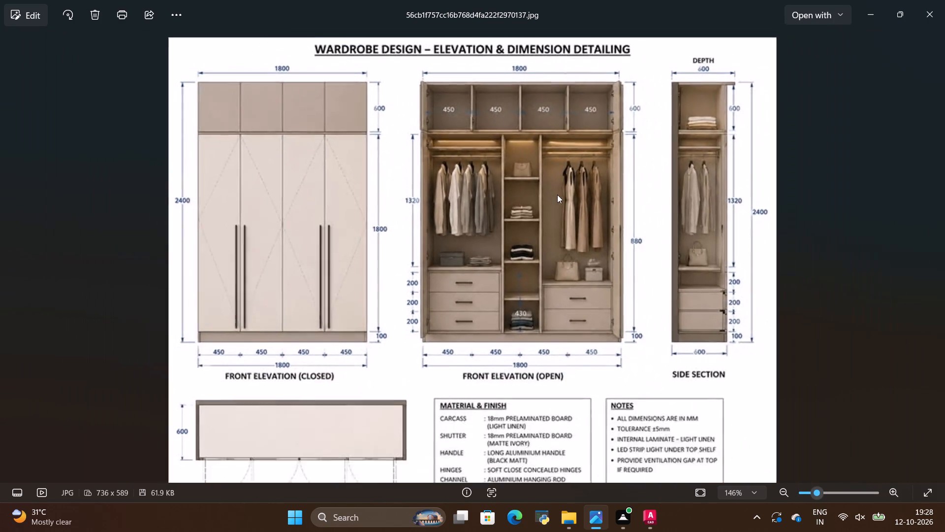
scroll(474, 258, "down", 4)
scroll(526, 54, "up", 2)
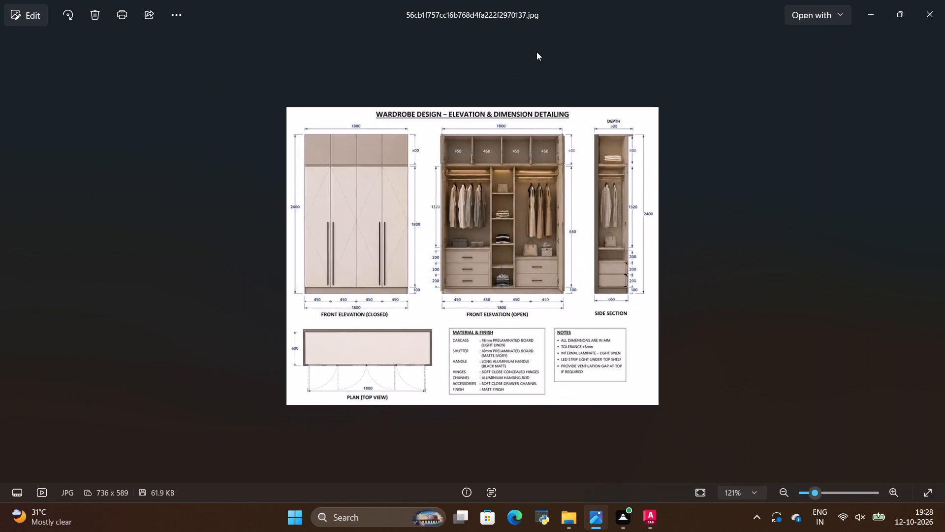
scroll(536, 52, "up", 5)
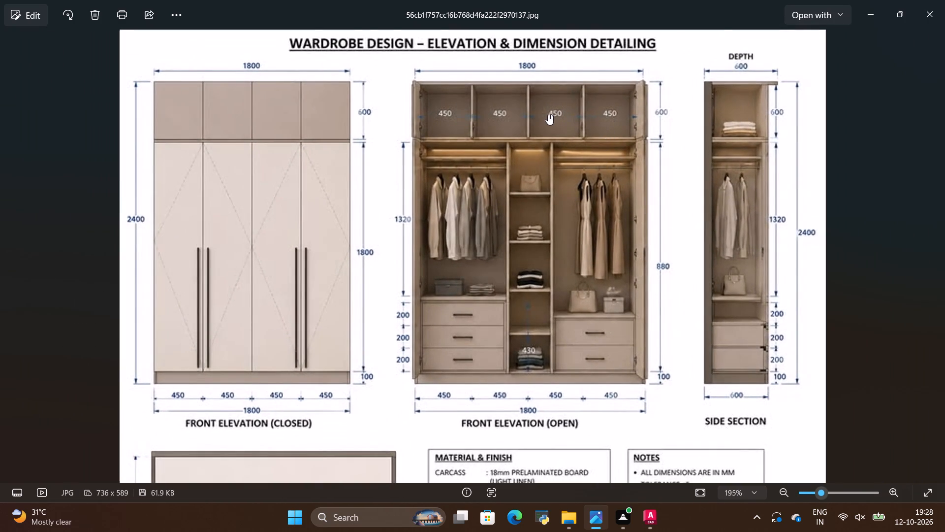
scroll(608, 226, "down", 4)
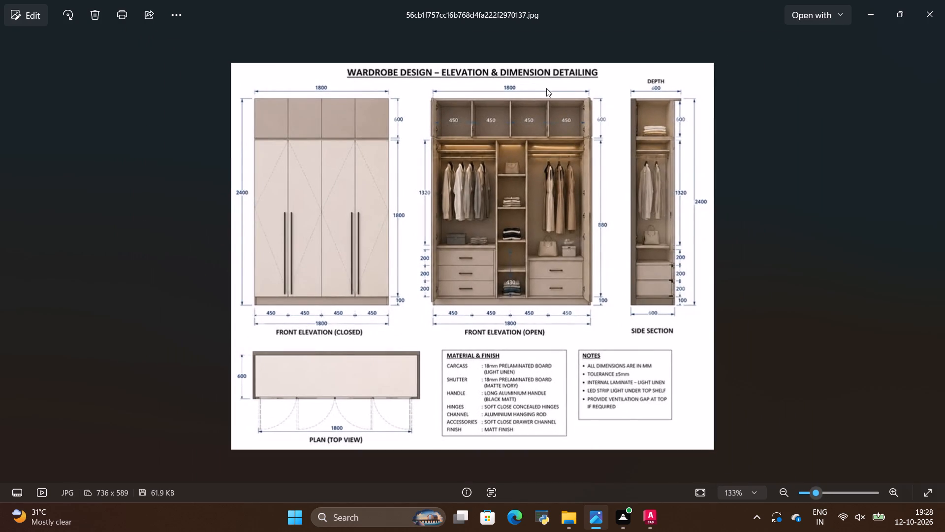
scroll(580, 32, "up", 4)
scroll(636, 239, "down", 5)
scroll(633, 190, "down", 4)
scroll(586, 58, "up", 7)
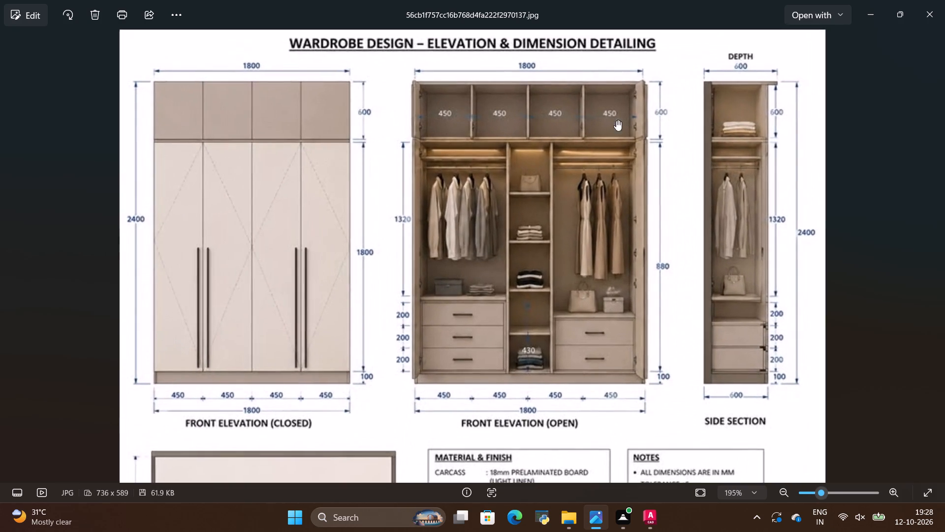
scroll(644, 272, "down", 2)
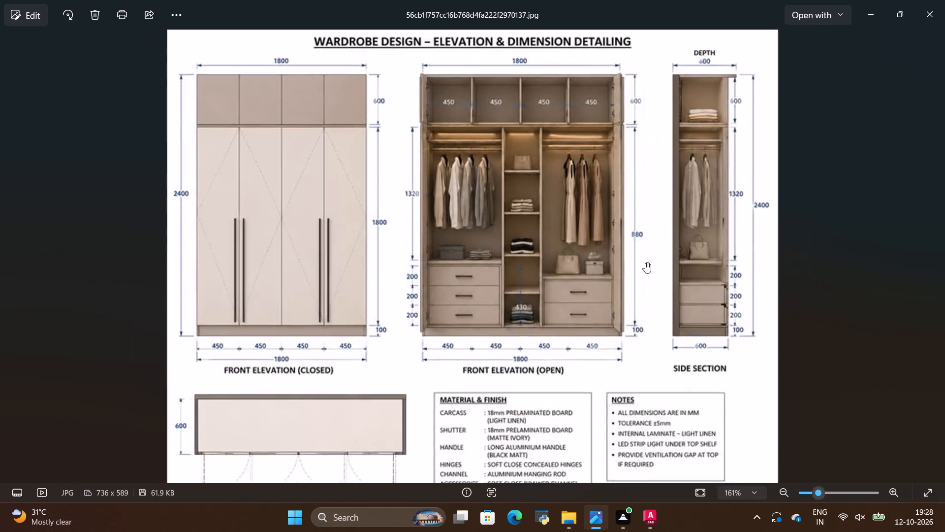
scroll(632, 227, "down", 4)
Examine the open front elevation's loft up close on the design sheet, including its compartment widths, dividers, side panels and top edge.
scroll(543, 75, "up", 10)
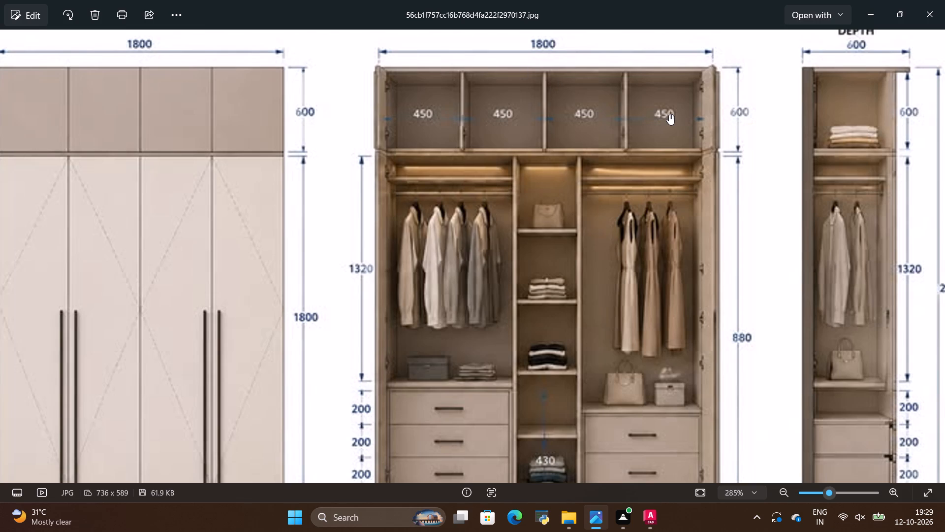
scroll(447, 64, "up", 3)
scroll(522, 48, "up", 2)
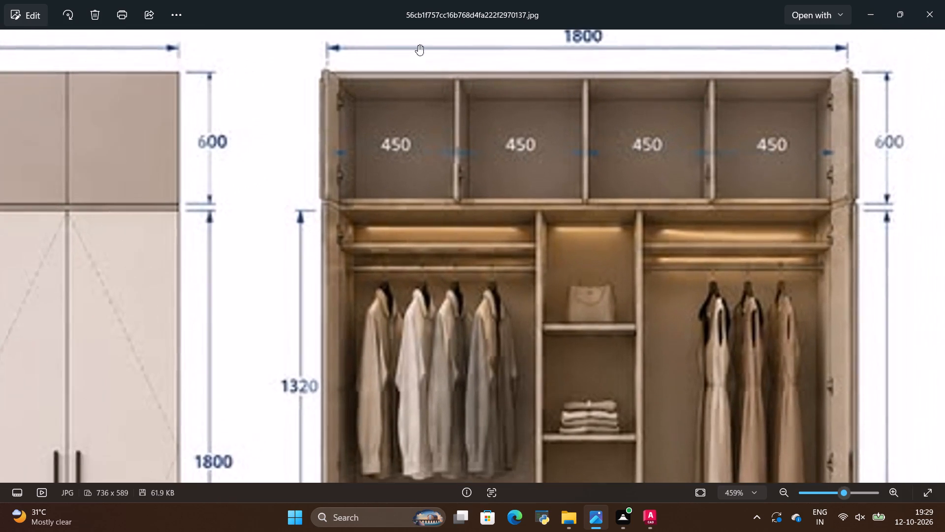
scroll(407, 127, "down", 6)
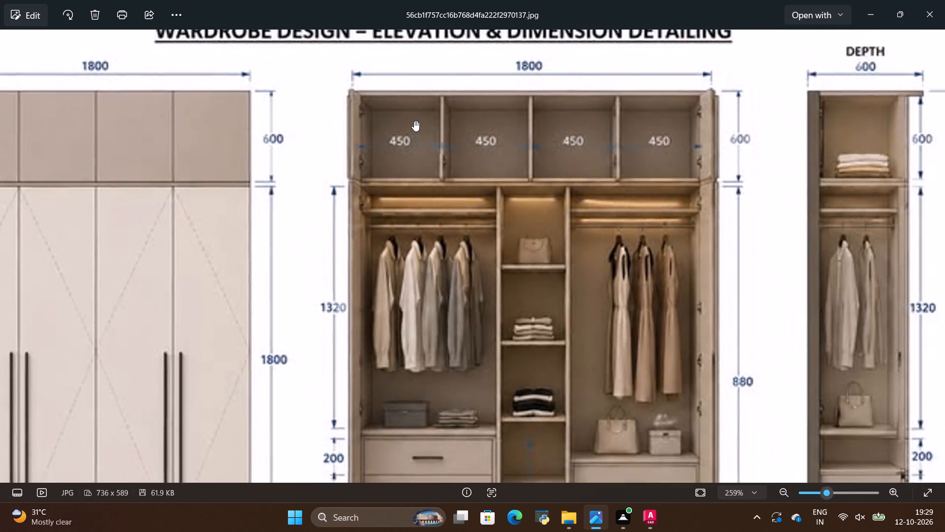
scroll(414, 121, "down", 1)
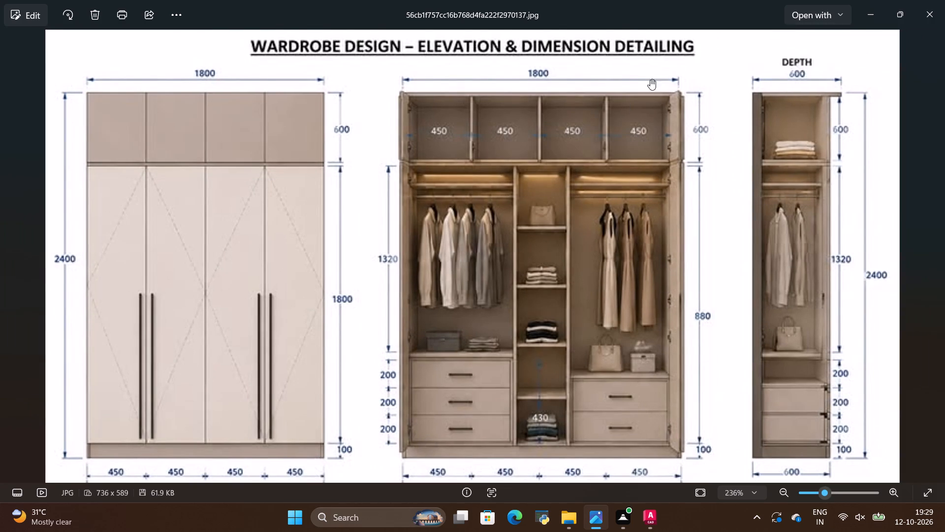
scroll(631, 78, "up", 3)
scroll(725, 111, "up", 6)
scroll(713, 111, "down", 2)
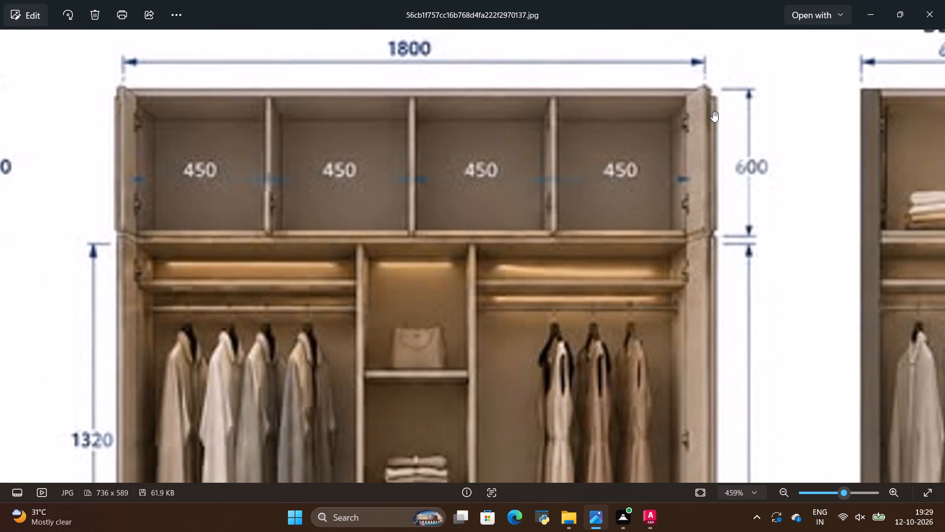
scroll(713, 111, "down", 3)
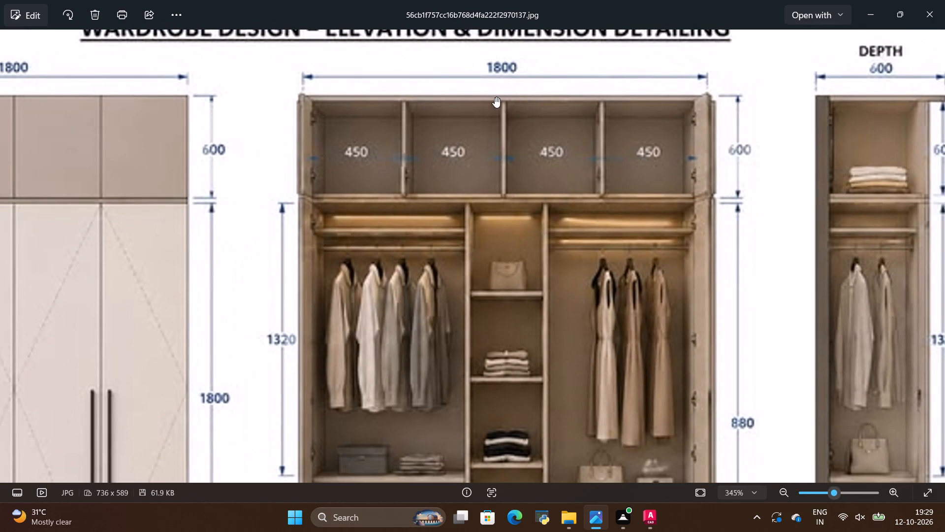
scroll(373, 86, "up", 6)
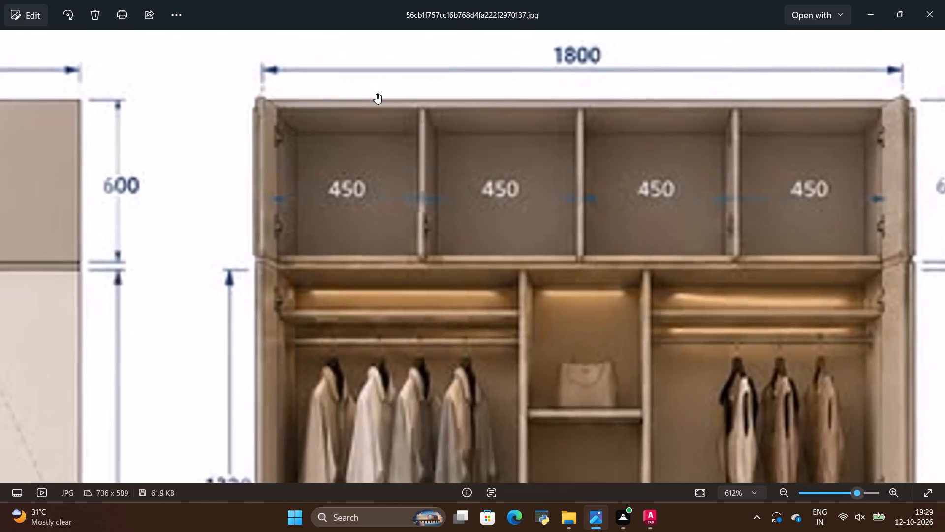
scroll(376, 94, "up", 2)
scroll(408, 143, "down", 3)
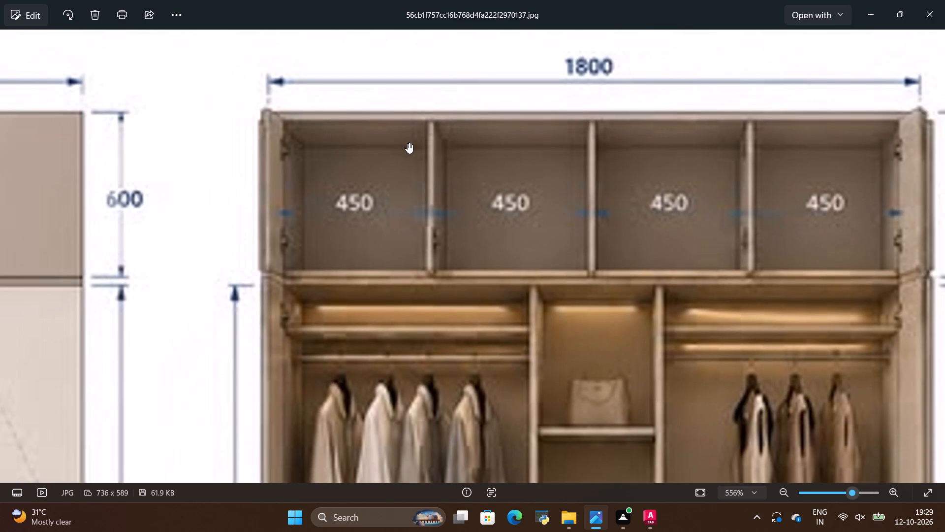
scroll(543, 307, "down", 3)
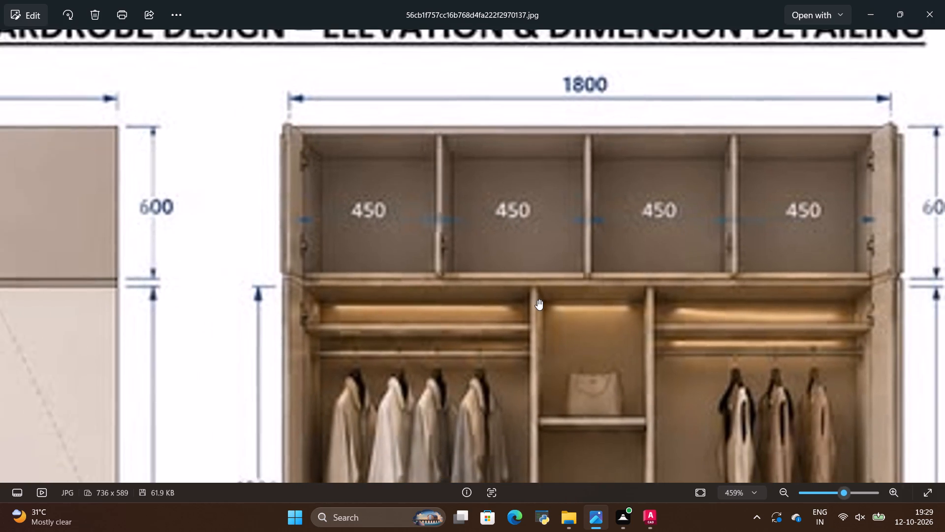
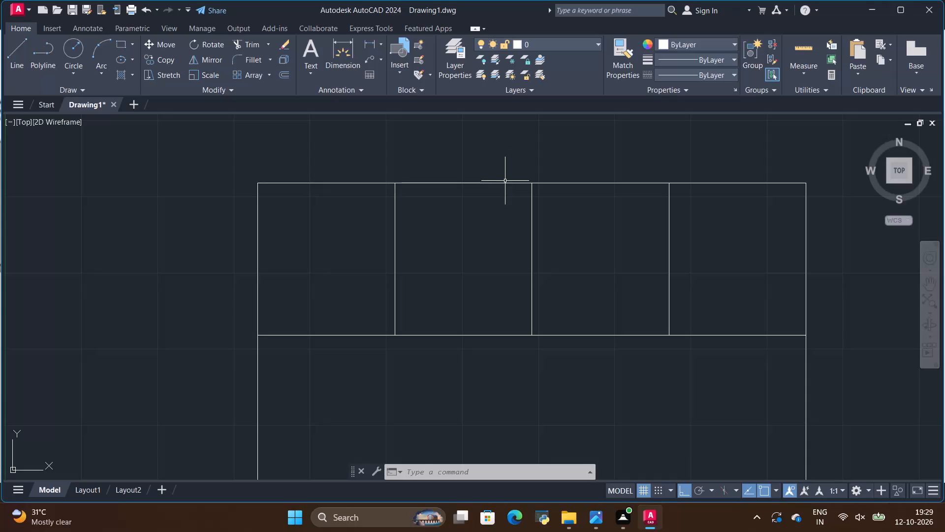
Offset the wardrobe's top edge 18 mm downward to form the top panel thickness.
left_click(505, 181)
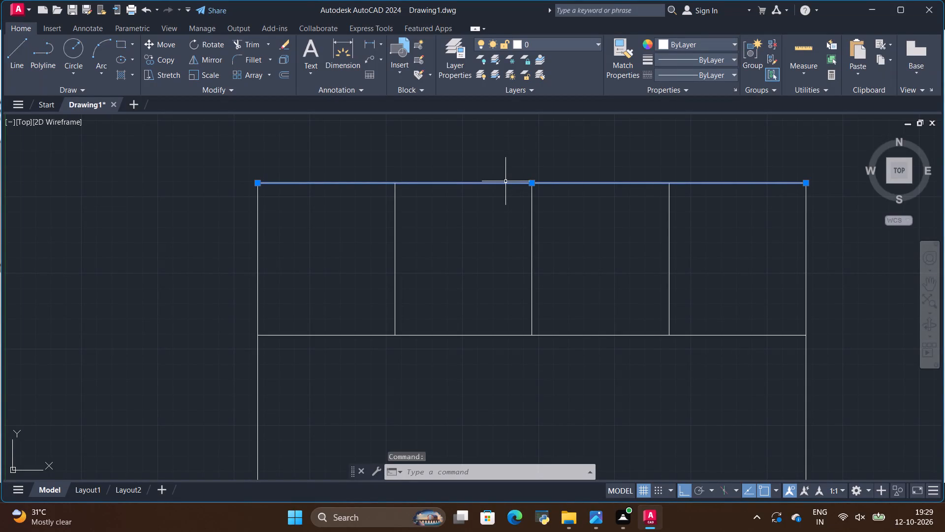
key("o")
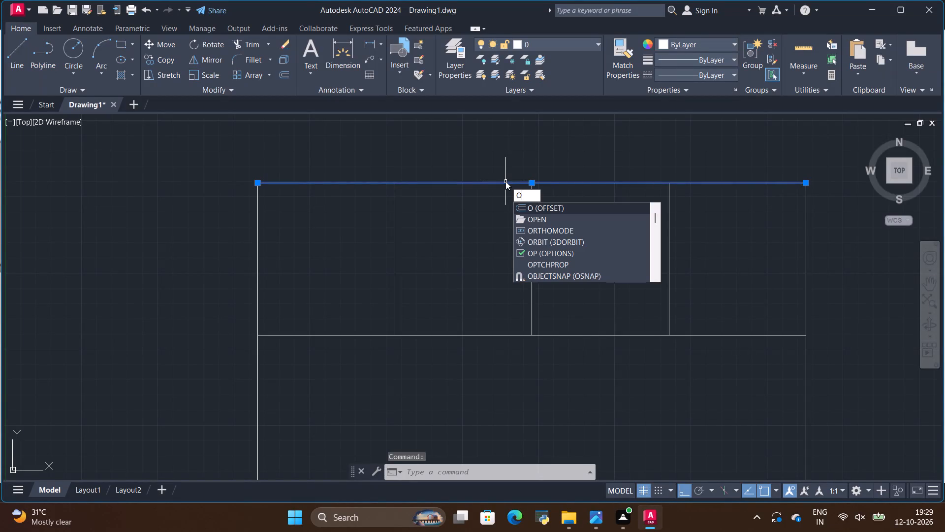
left_click(544, 208)
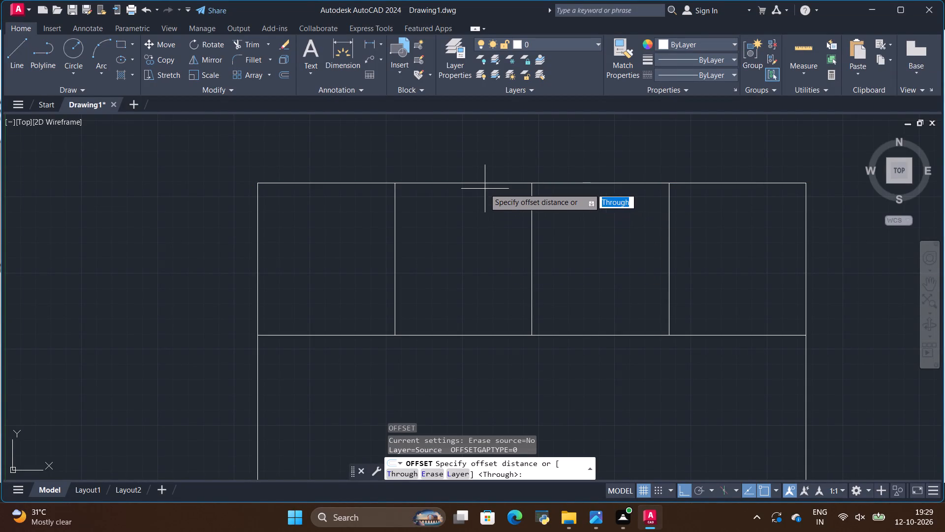
left_click(483, 185)
left_click(530, 182)
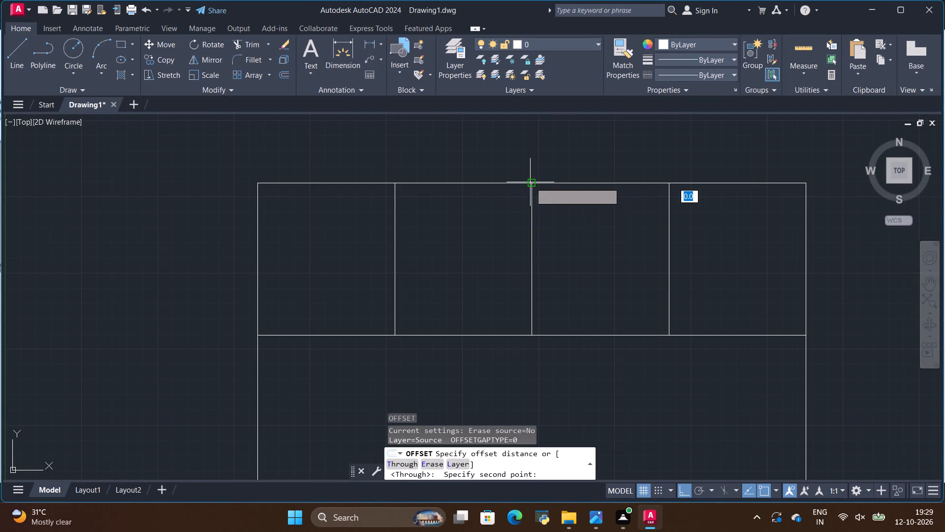
key("Return")
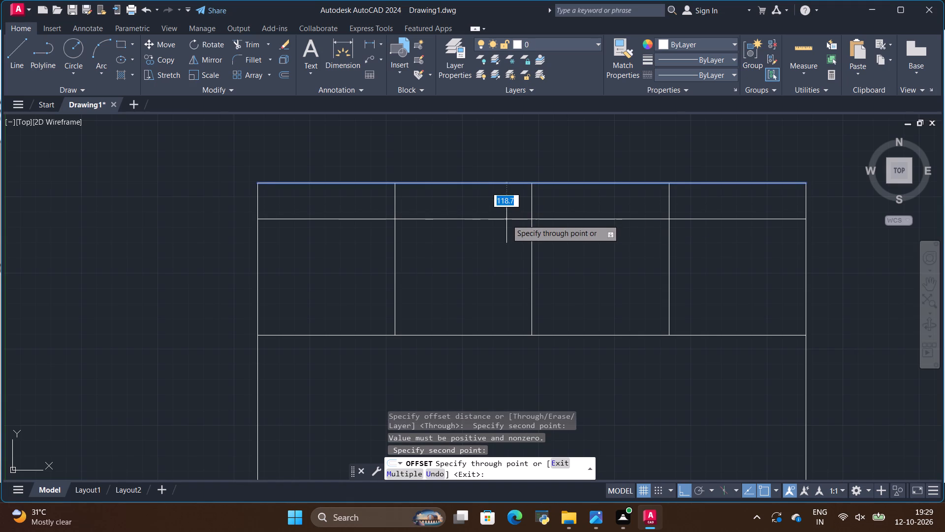
key("BackSpace")
key("1")
key("8")
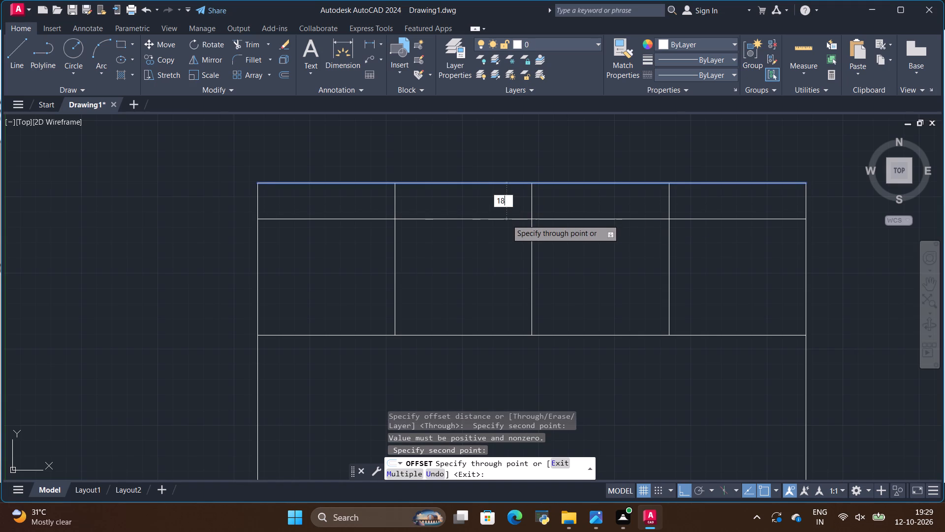
key("Return")
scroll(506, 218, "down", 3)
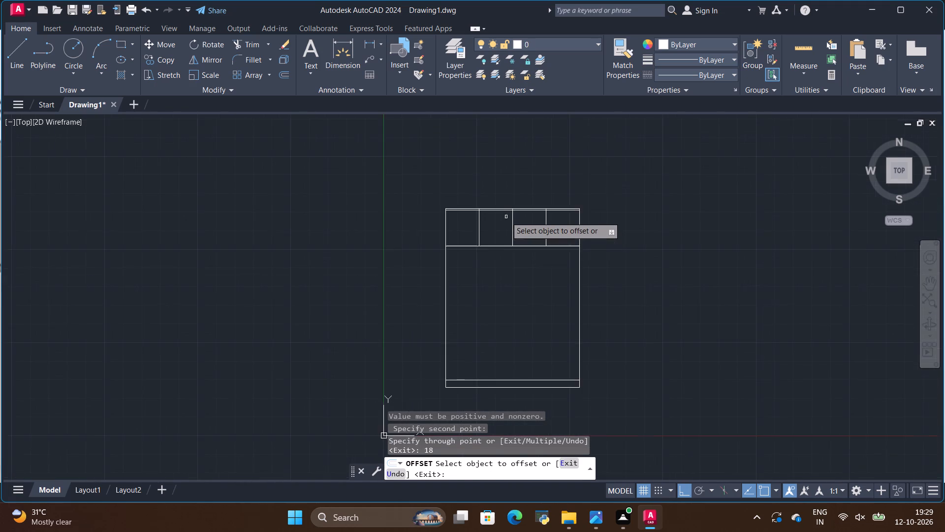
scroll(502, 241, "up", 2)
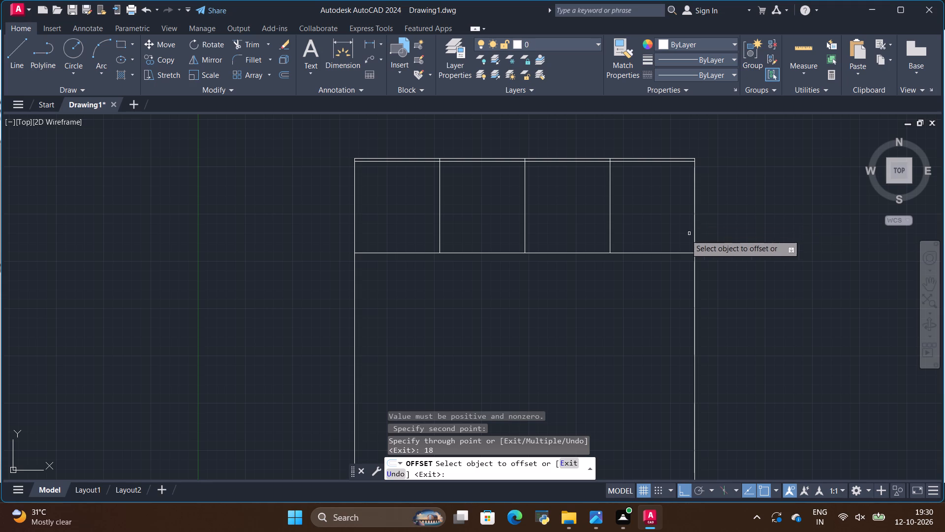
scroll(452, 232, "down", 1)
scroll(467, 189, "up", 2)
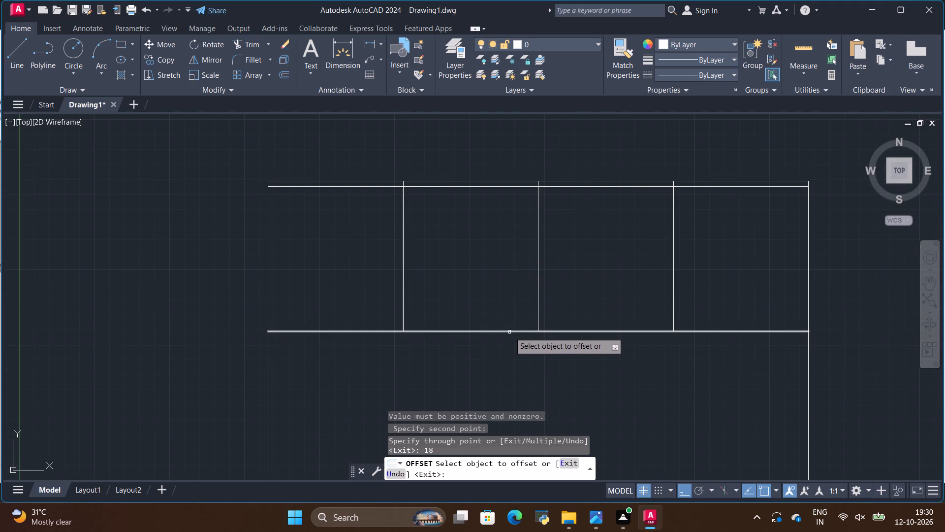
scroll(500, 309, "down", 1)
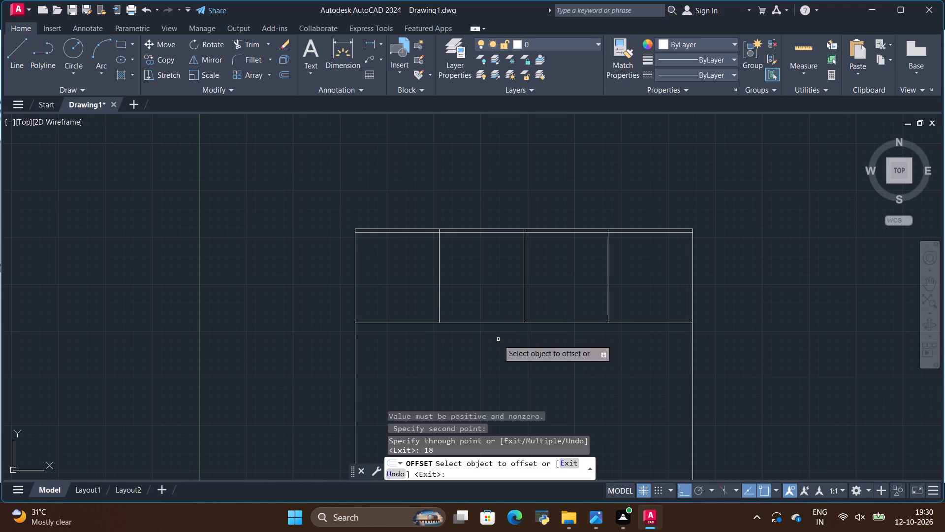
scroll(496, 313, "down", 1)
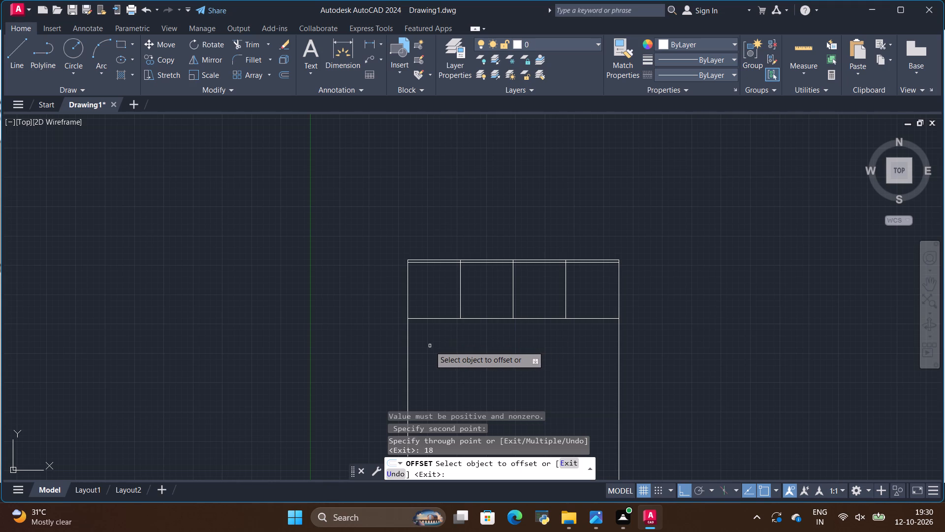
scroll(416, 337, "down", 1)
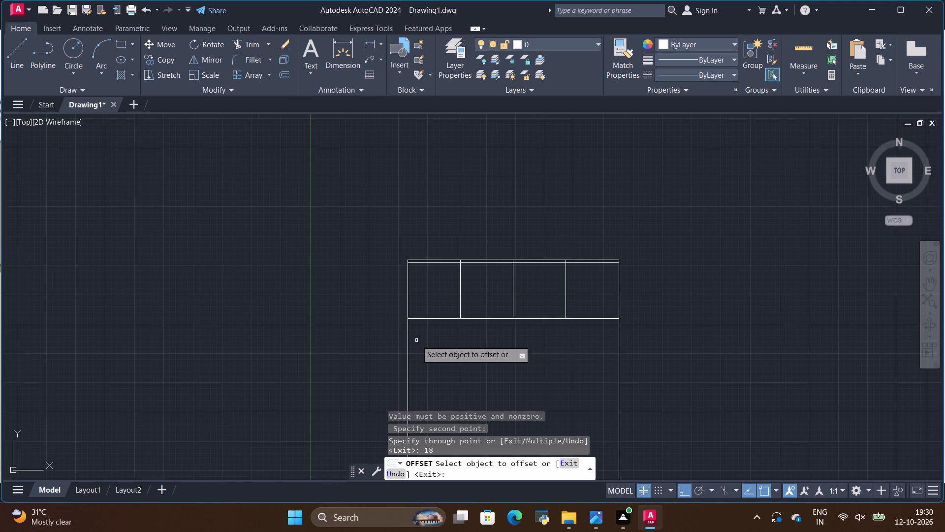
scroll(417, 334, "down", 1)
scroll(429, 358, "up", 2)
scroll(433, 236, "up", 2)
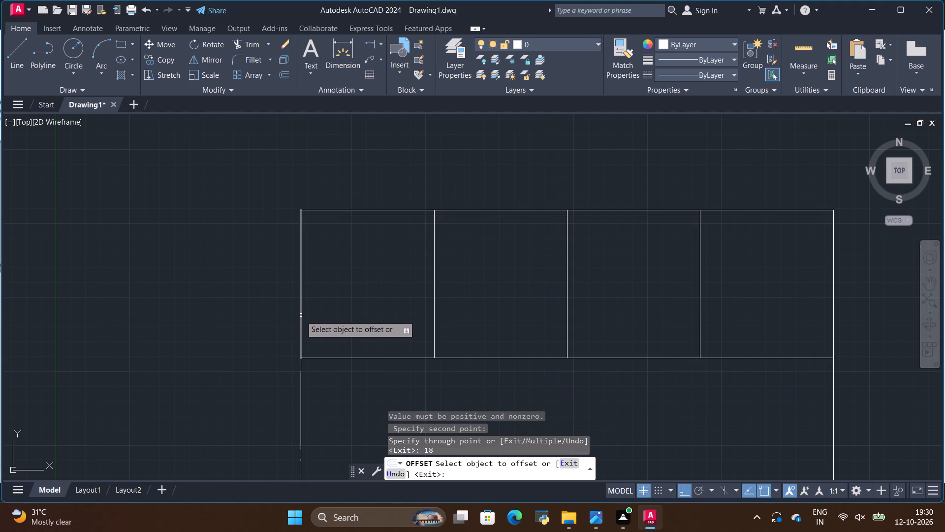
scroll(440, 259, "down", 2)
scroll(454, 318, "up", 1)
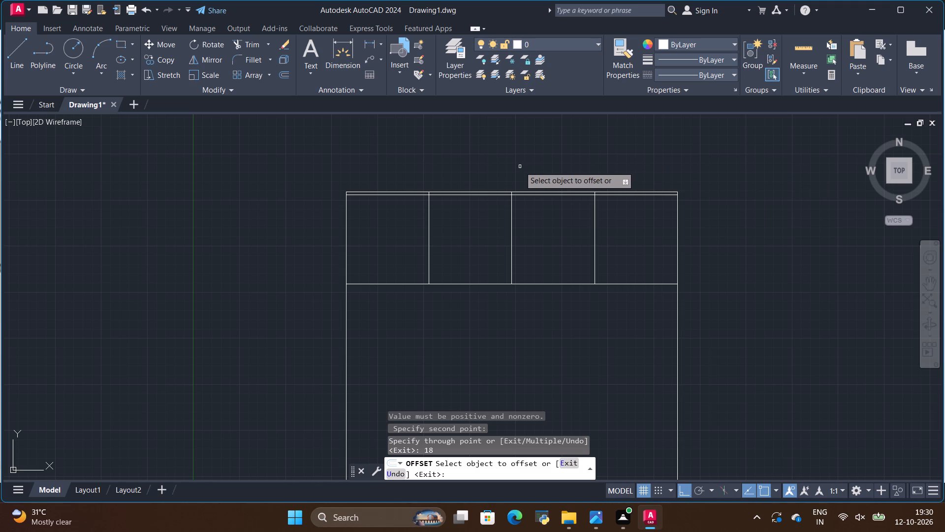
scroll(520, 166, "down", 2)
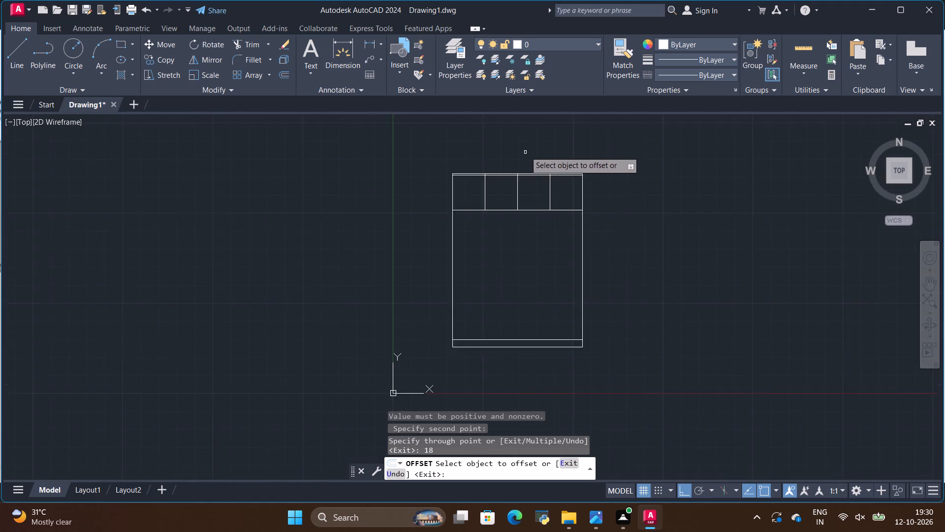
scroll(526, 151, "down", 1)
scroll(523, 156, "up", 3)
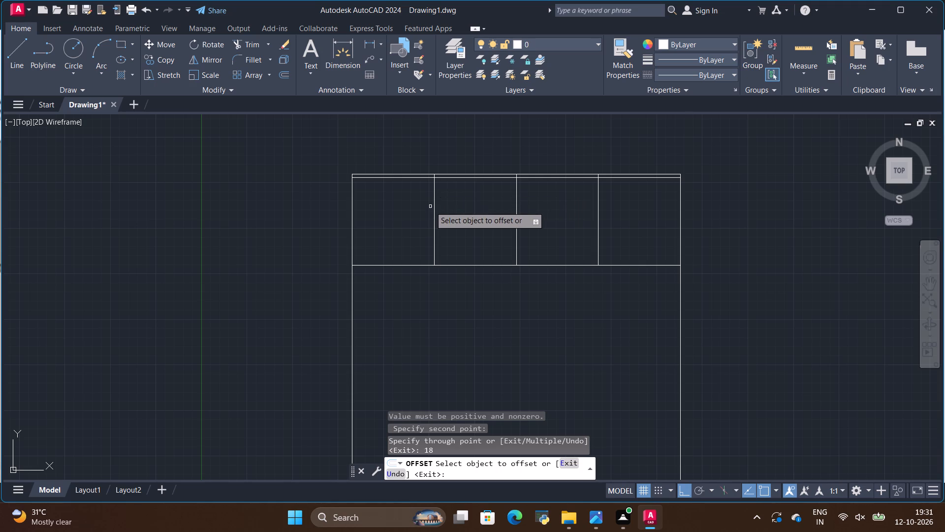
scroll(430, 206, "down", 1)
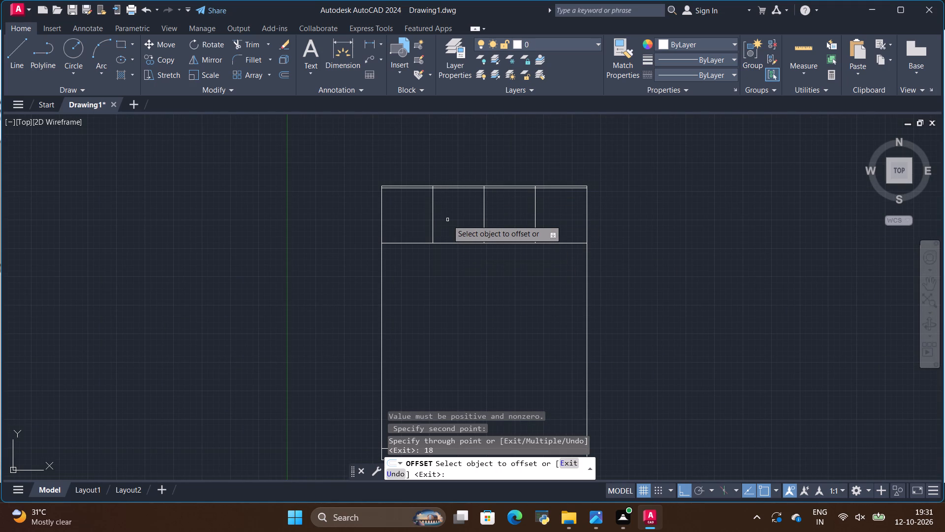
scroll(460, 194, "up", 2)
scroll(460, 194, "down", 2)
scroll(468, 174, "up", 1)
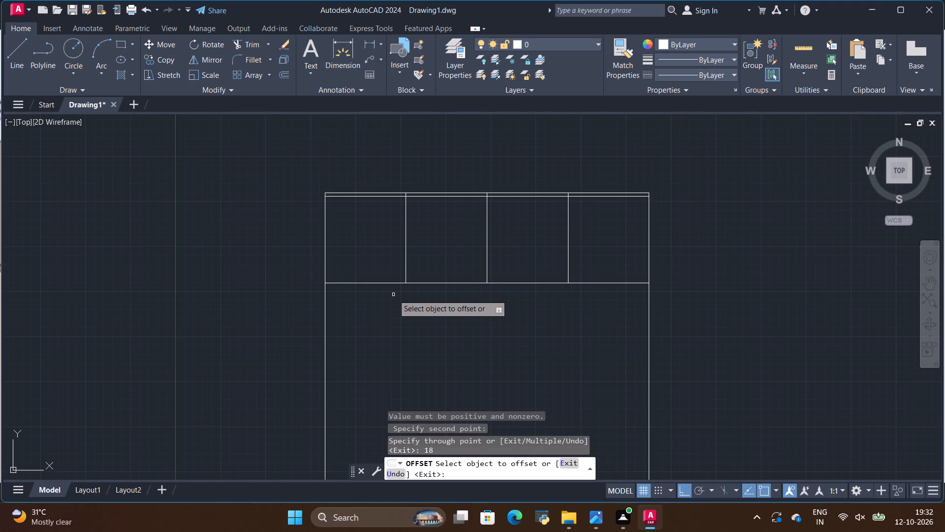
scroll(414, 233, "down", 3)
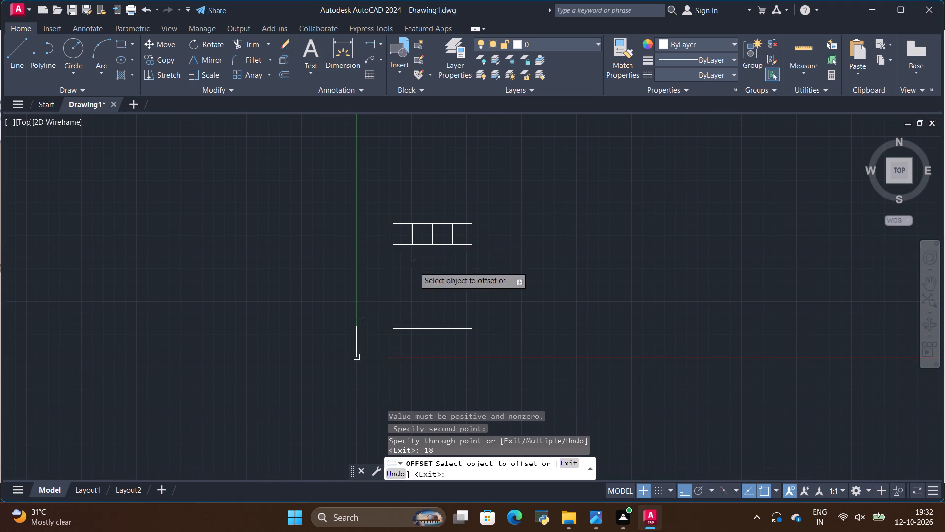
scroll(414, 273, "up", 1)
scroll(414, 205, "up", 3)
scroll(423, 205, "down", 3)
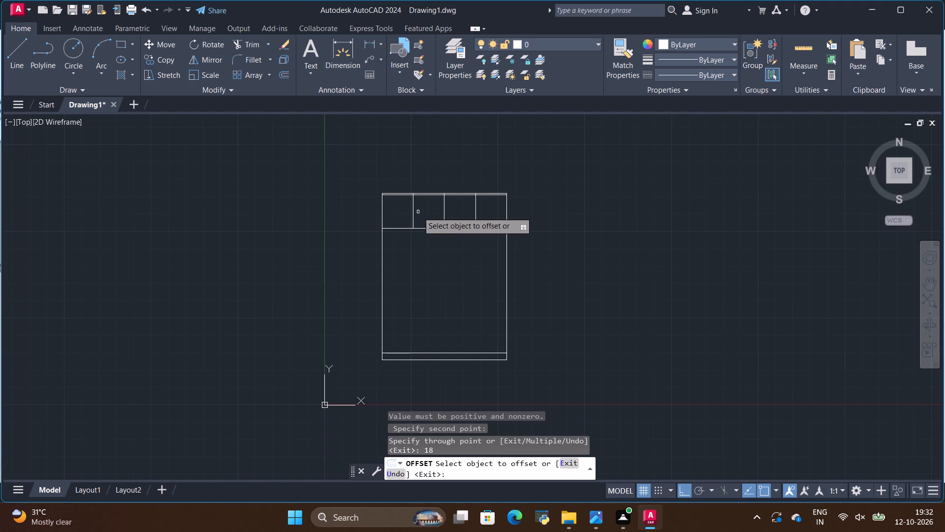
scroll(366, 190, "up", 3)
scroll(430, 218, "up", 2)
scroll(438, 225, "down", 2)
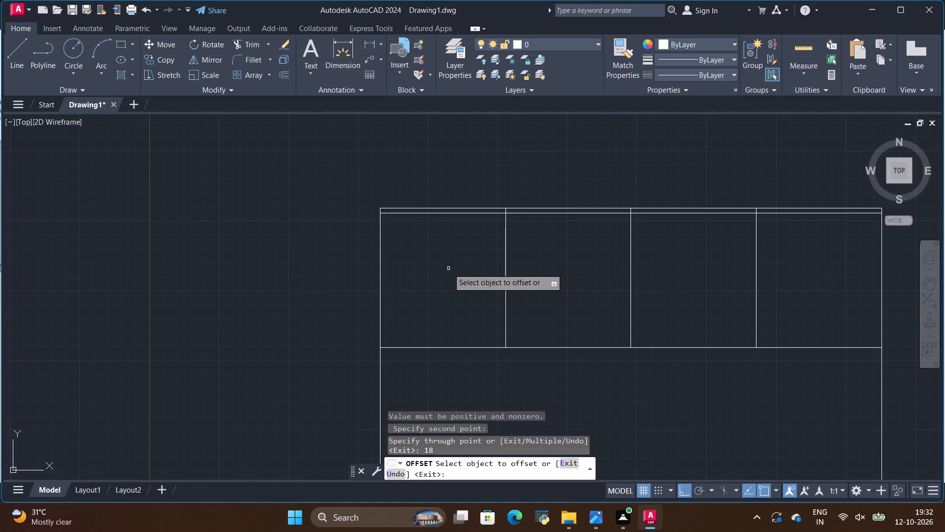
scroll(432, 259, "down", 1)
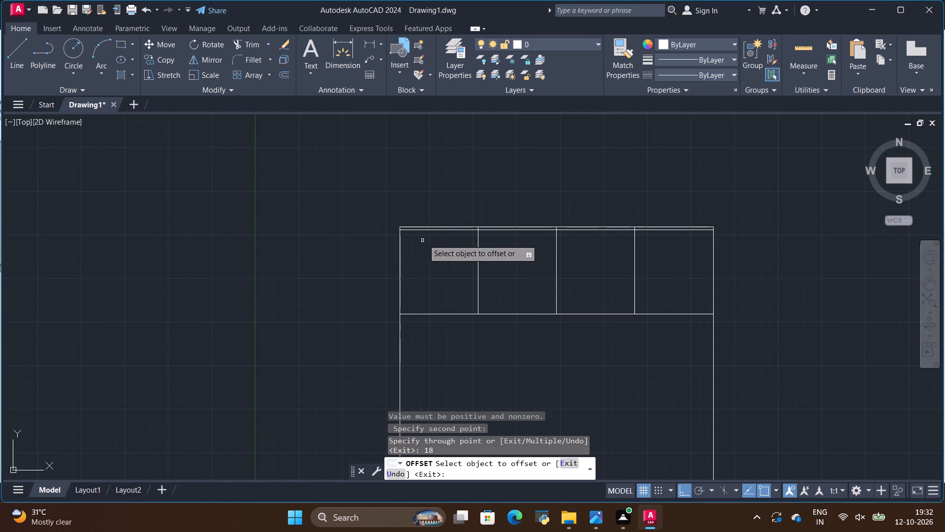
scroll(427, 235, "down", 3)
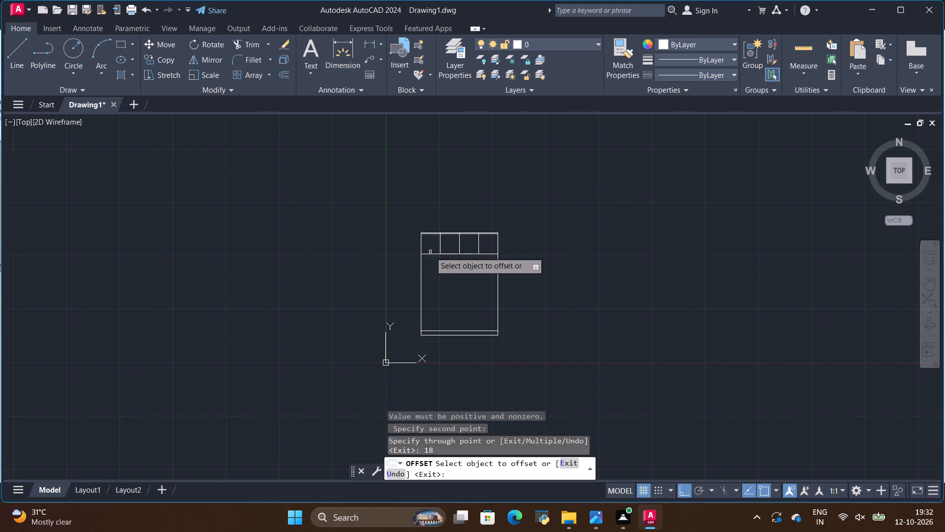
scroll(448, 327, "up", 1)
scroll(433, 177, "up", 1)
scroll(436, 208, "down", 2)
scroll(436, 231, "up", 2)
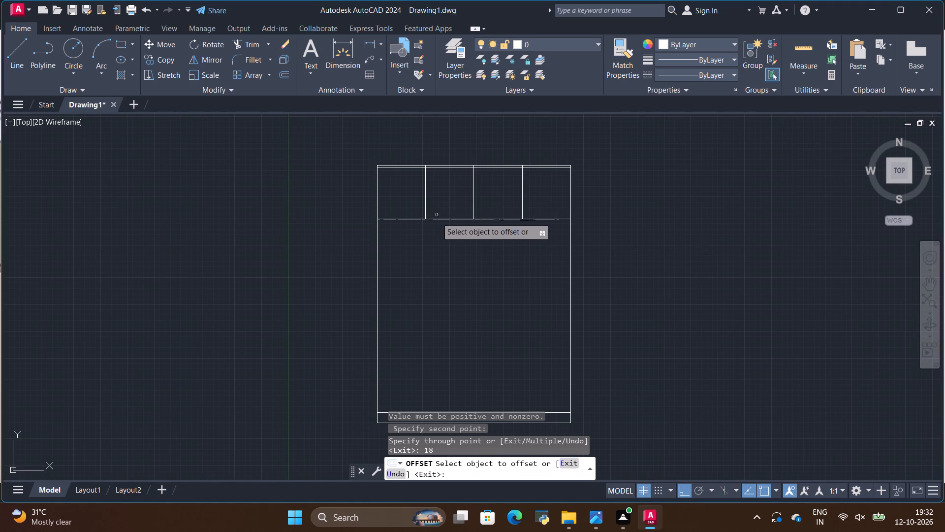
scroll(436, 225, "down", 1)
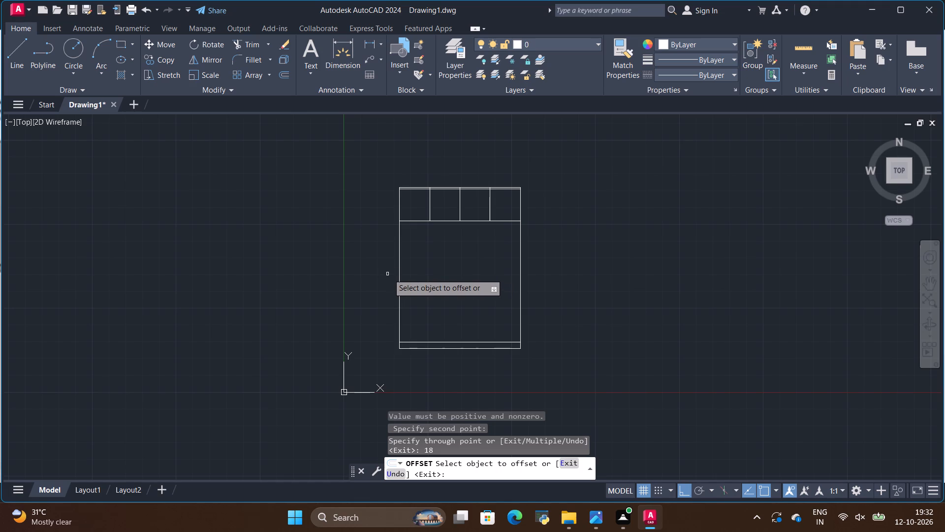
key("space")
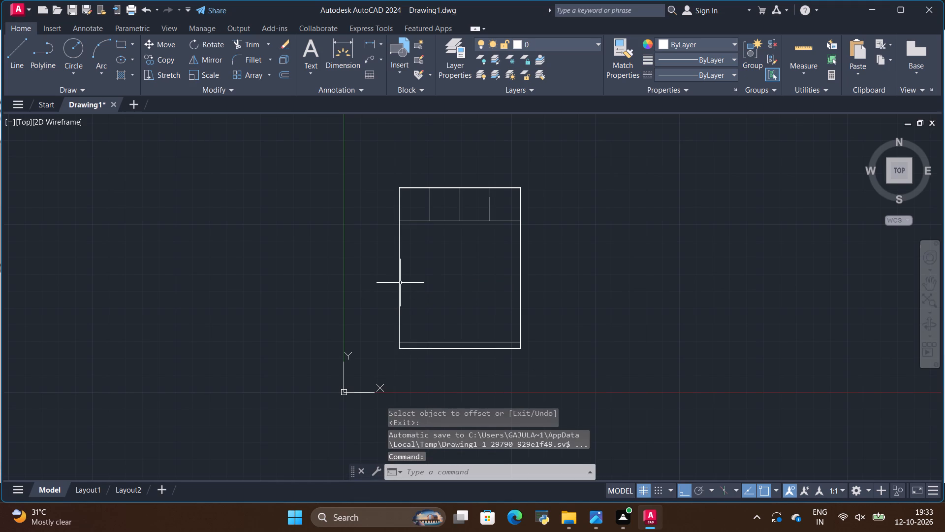
Trim away the three vertical dividers between the loft compartments.
left_click(400, 283)
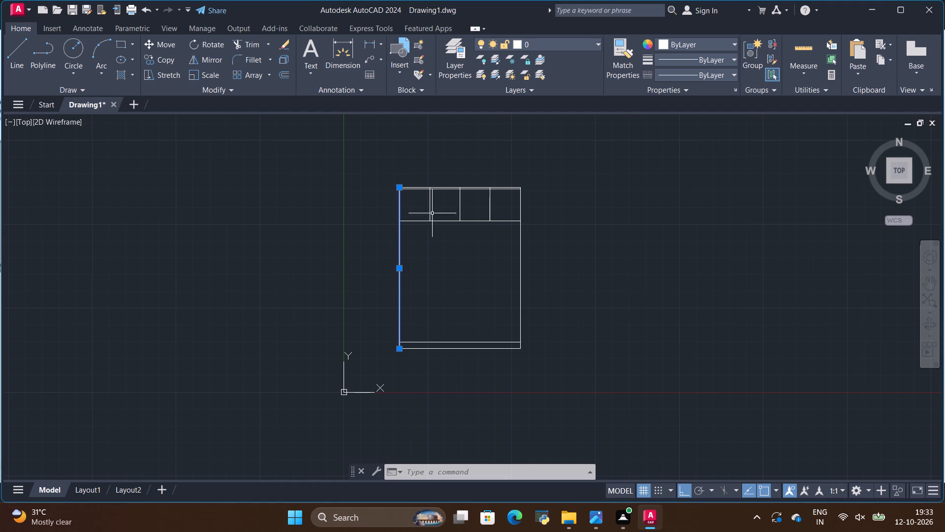
scroll(431, 184, "up", 3)
scroll(427, 191, "down", 1)
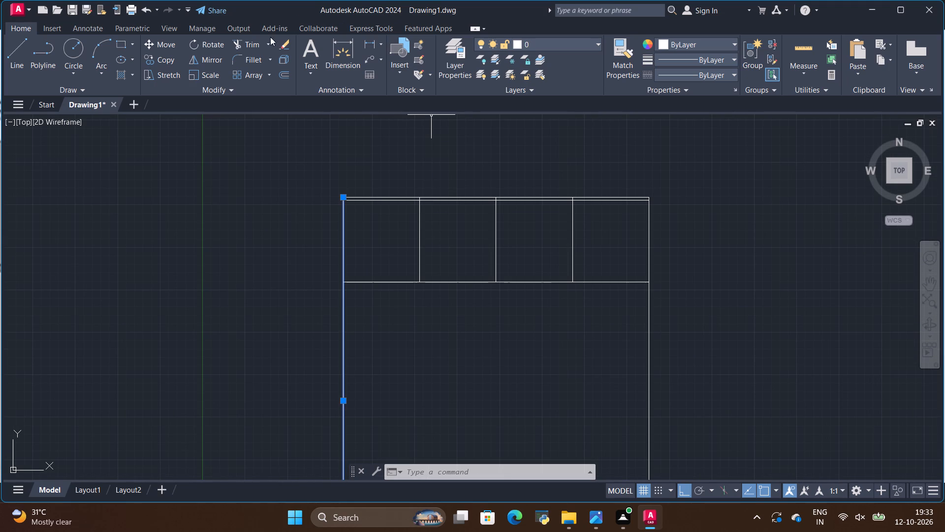
left_click(245, 41)
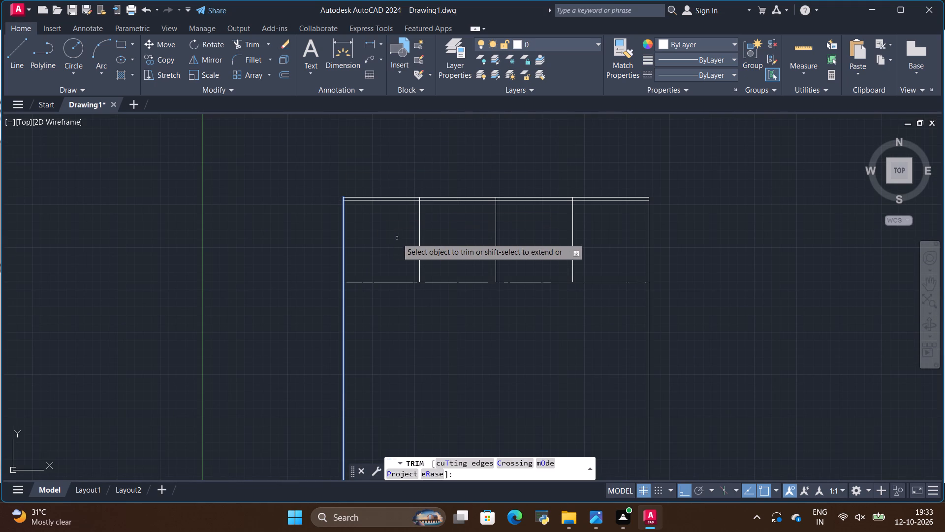
left_click_drag(399, 237, 581, 242)
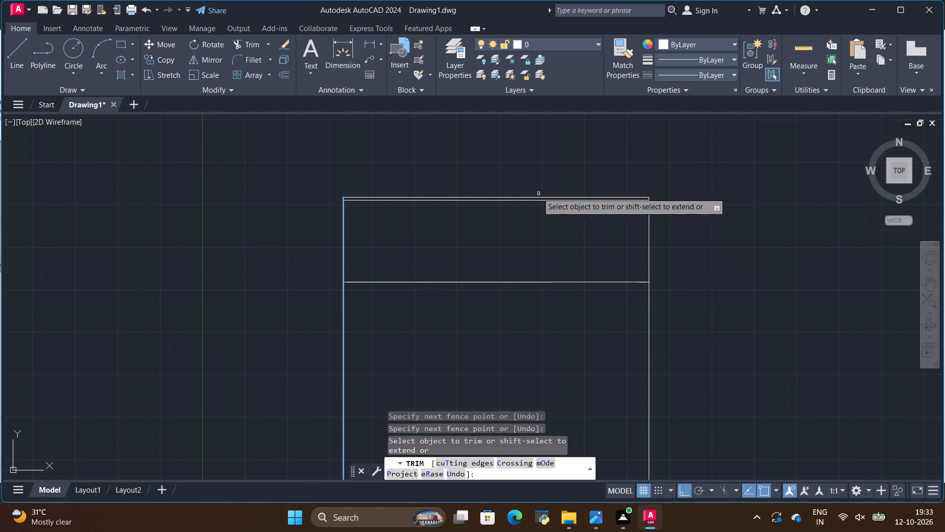
scroll(536, 189, "down", 2)
key("space")
Copy the wardrobe's left side line 450 mm to the right to form the first full-height division line.
left_click(460, 241)
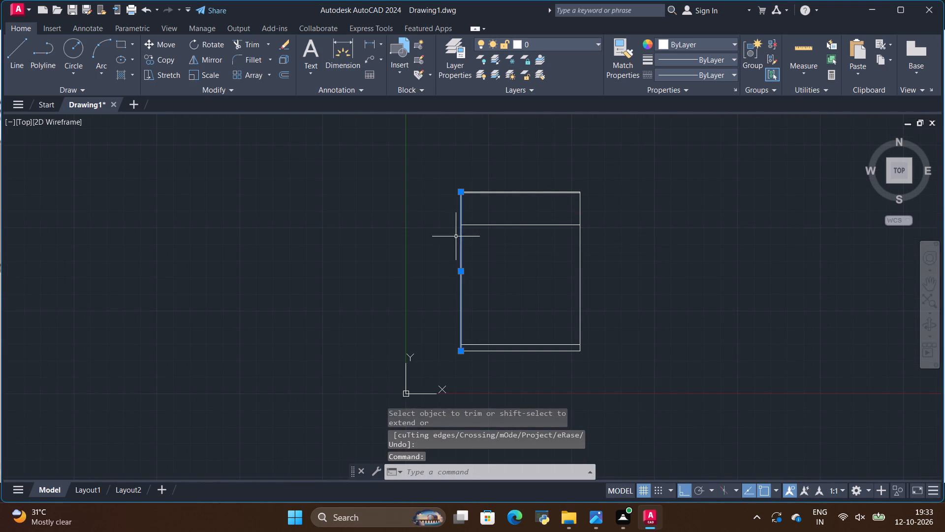
left_click(164, 56)
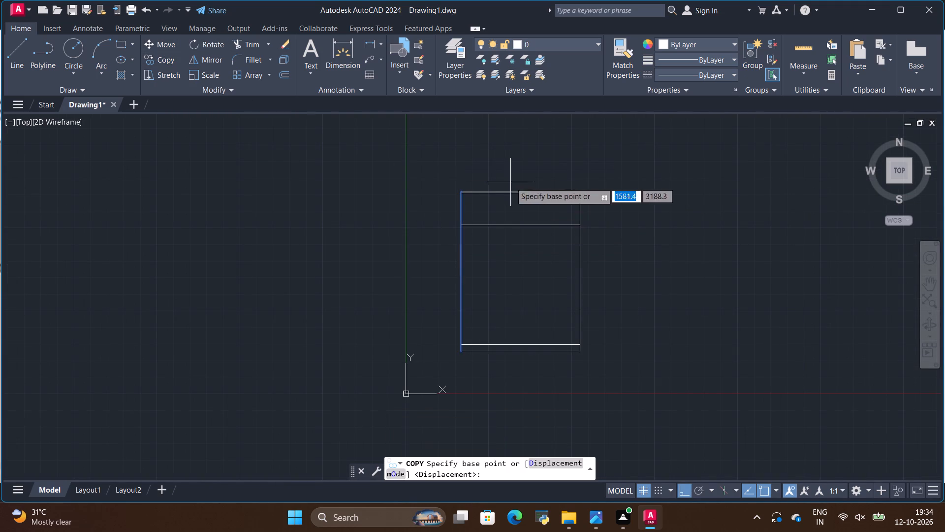
scroll(461, 167, "up", 3)
left_click(446, 269)
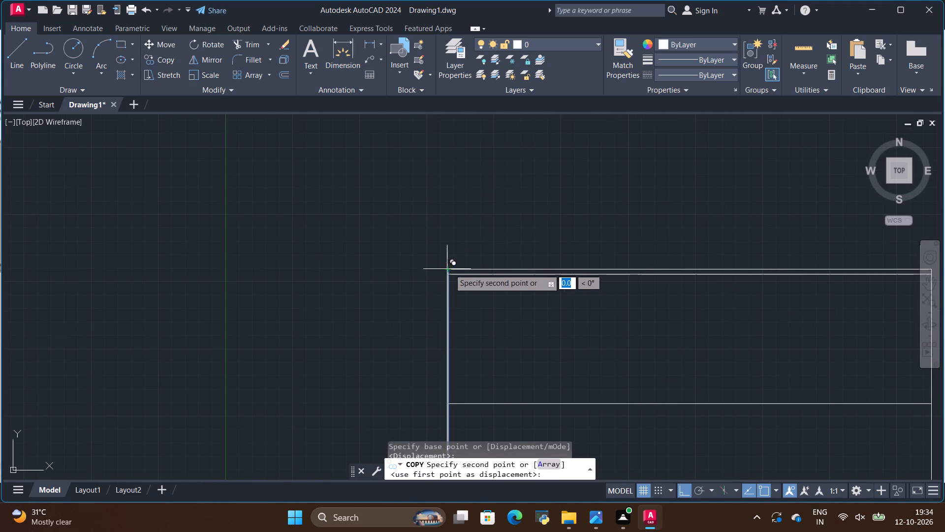
key("BackSpace")
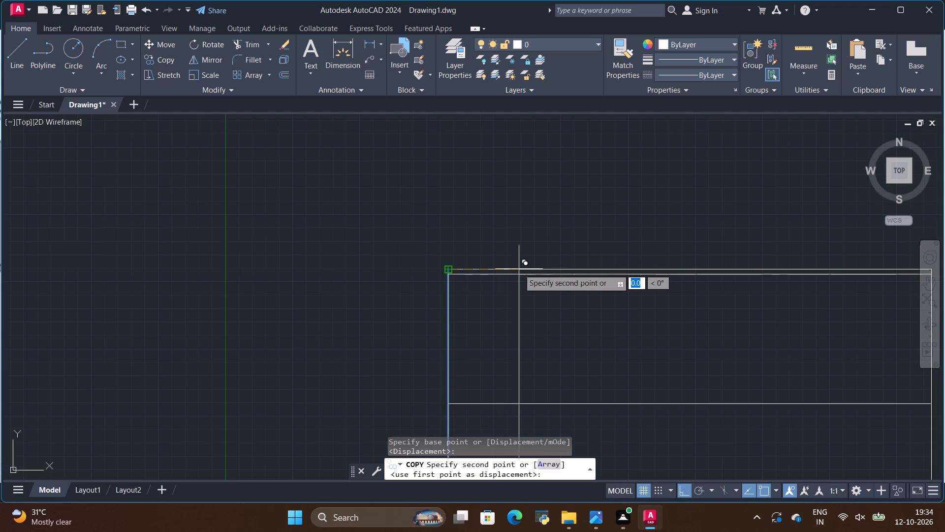
type("450")
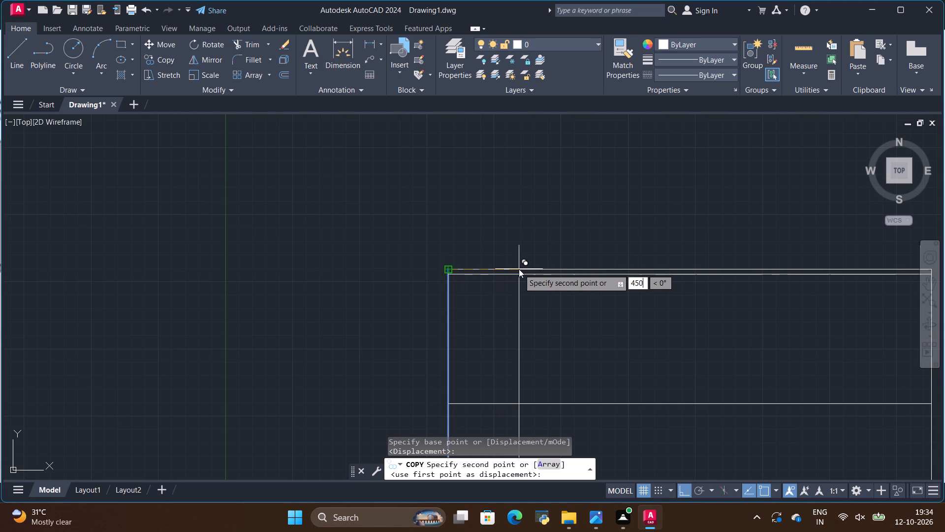
key("Return")
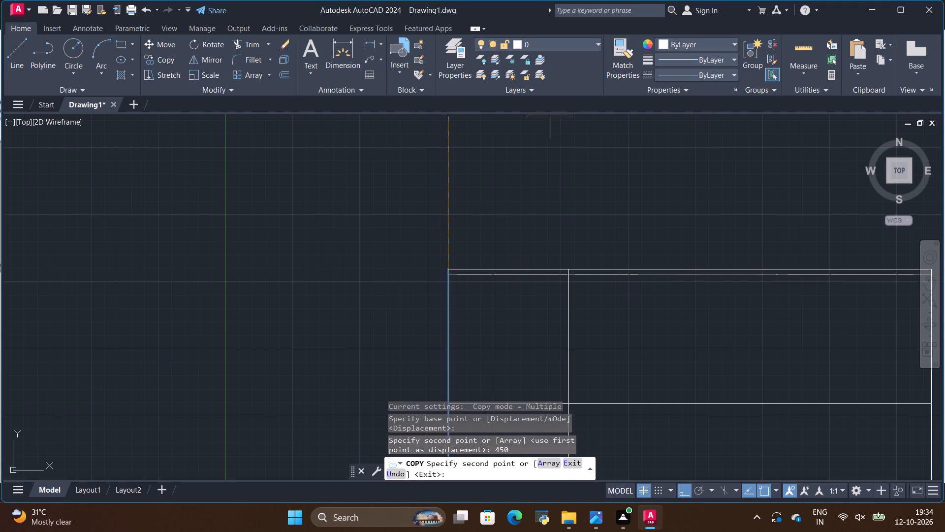
key("Escape")
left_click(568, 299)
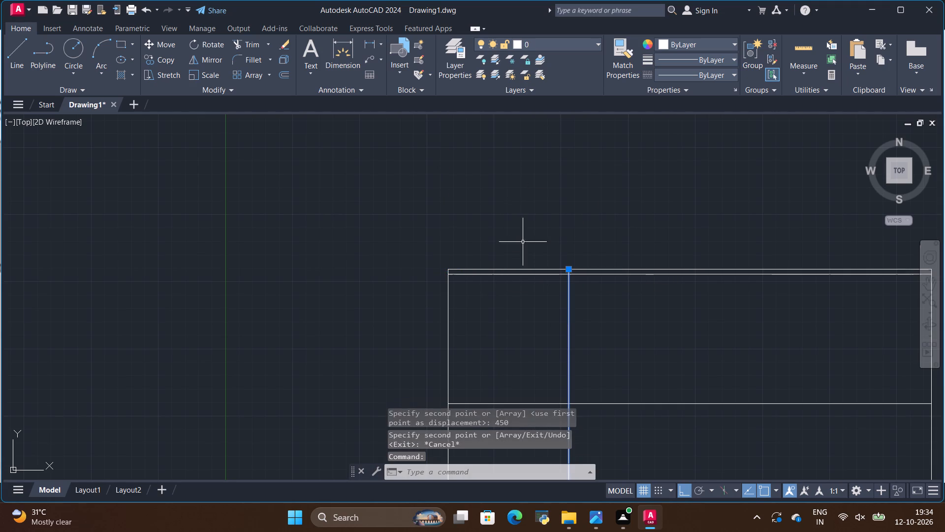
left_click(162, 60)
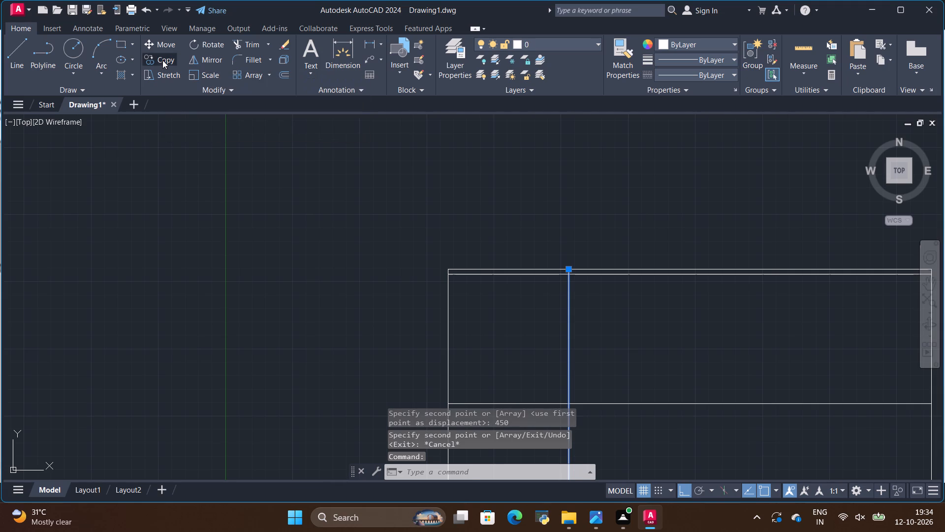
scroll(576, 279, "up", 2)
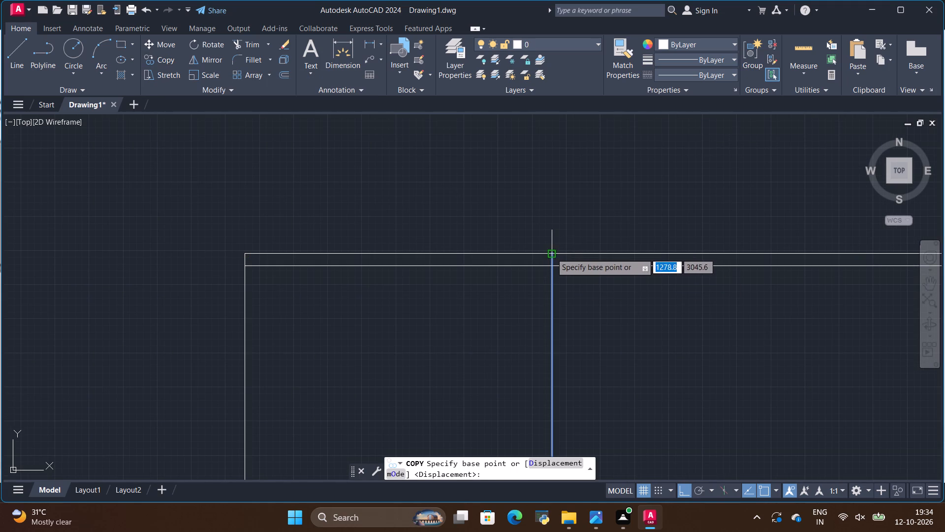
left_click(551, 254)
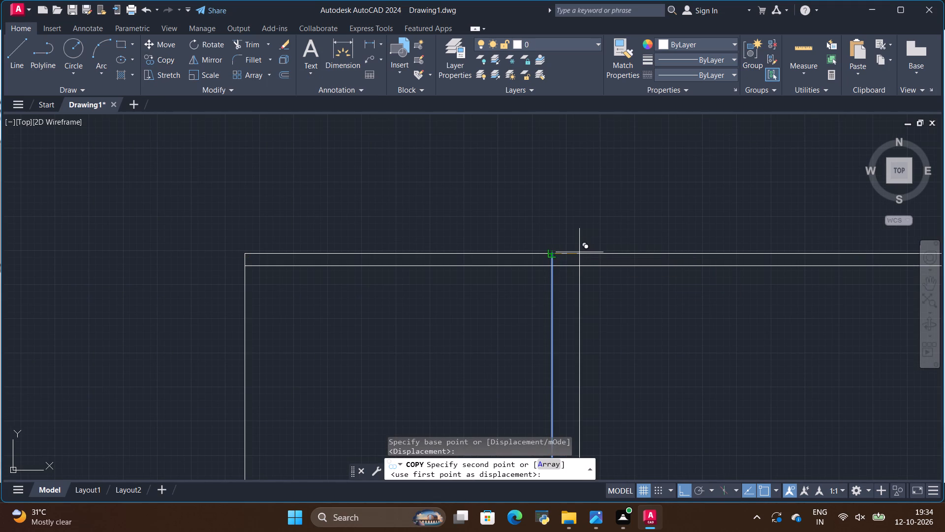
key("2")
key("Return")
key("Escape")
Copy the first vertical division line 2 mm to the right to form a narrow gap.
scroll(560, 265, "up", 3)
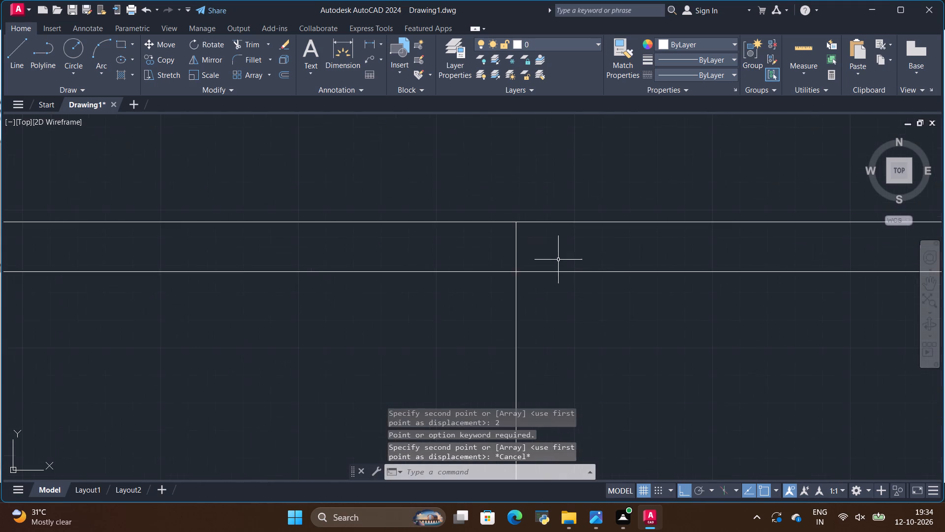
scroll(483, 208, "up", 2)
scroll(547, 242, "up", 3)
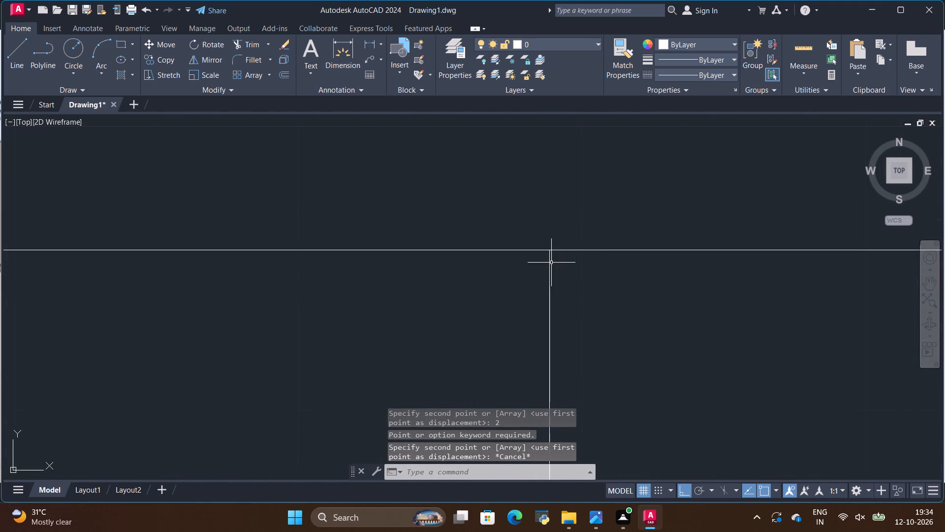
left_click(551, 263)
left_click(161, 60)
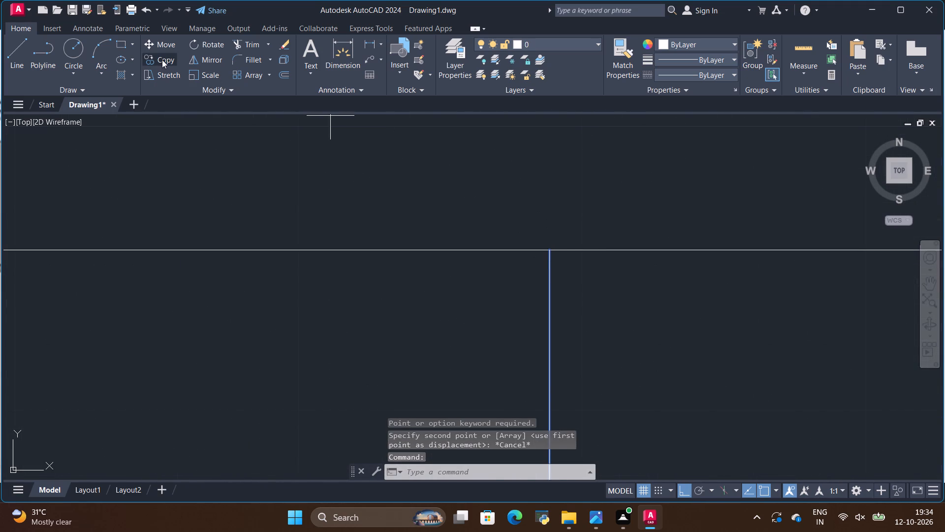
left_click(549, 250)
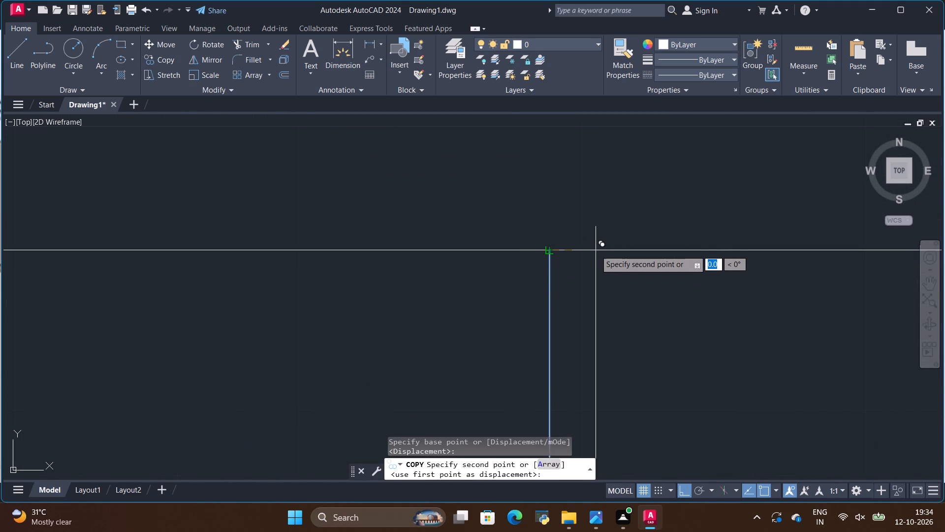
key("BackSpace")
key("2")
key("Return")
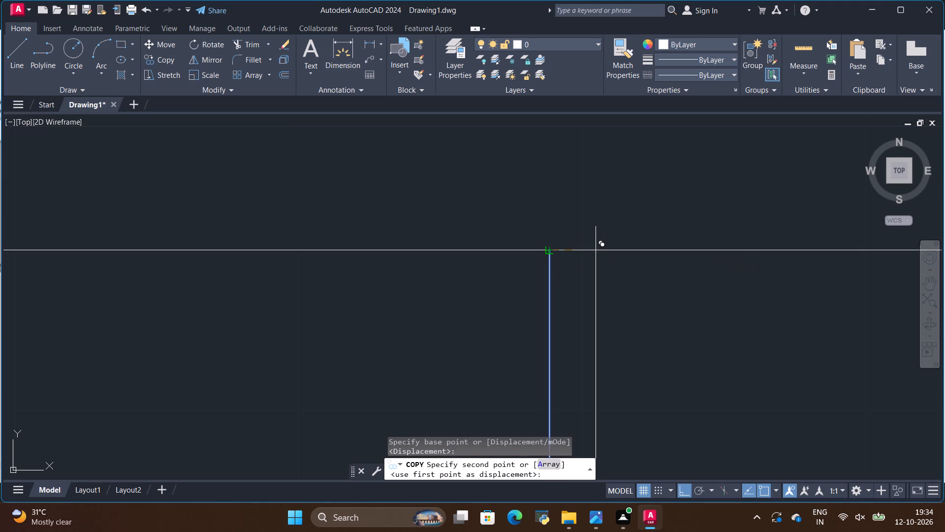
key("Escape")
Copy the right-hand line of the first 2 mm gap 450 mm to the right as the second division line.
scroll(565, 241, "down", 5)
scroll(572, 178, "down", 2)
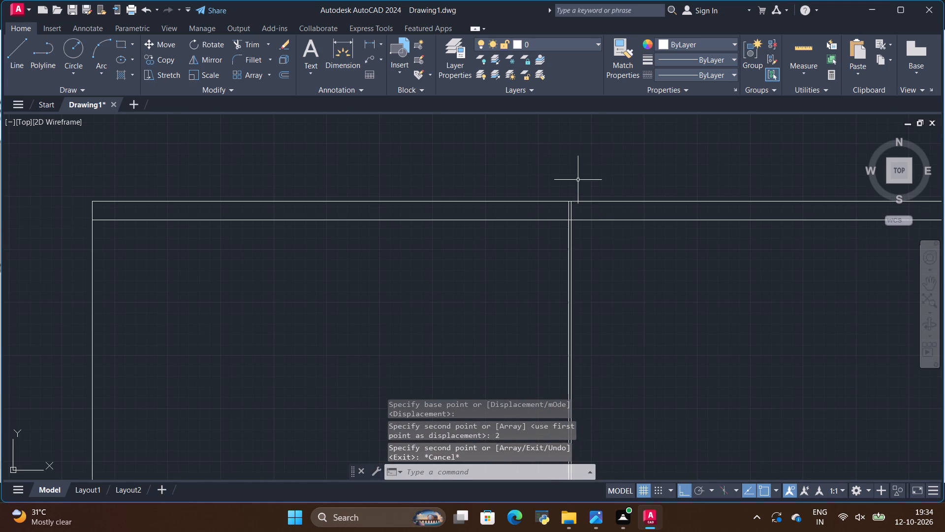
scroll(578, 195, "up", 3)
scroll(528, 232, "up", 2)
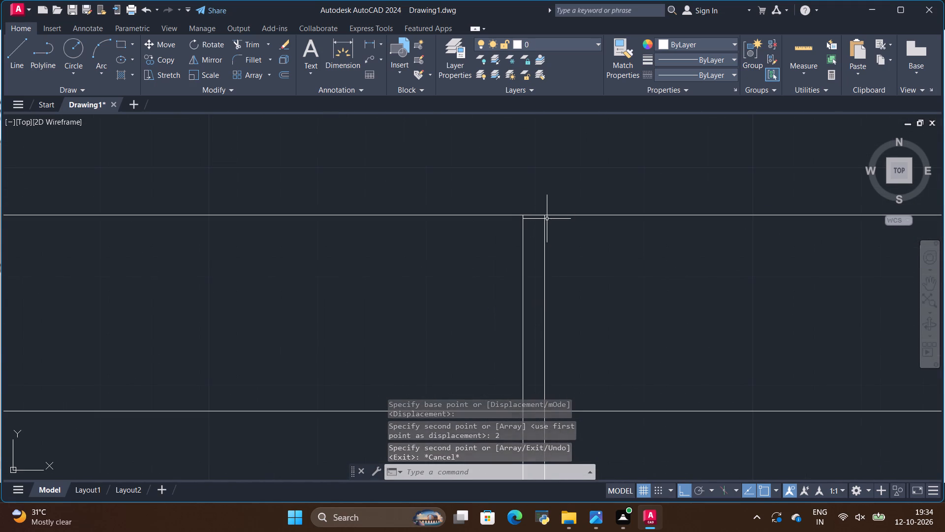
left_click(545, 222)
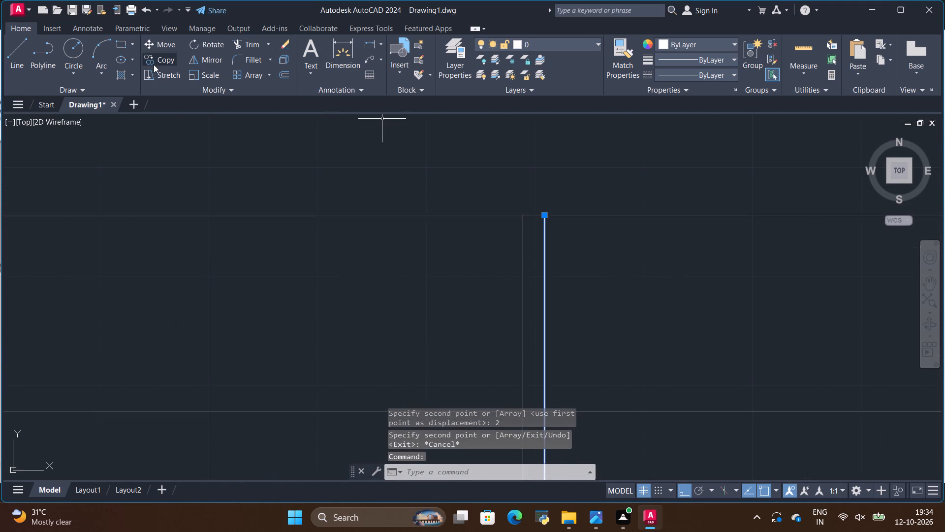
left_click(164, 62)
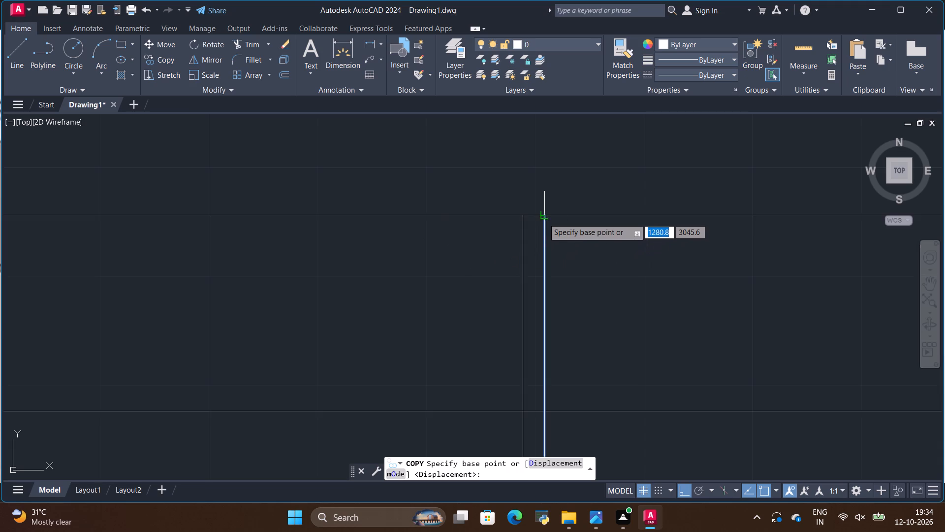
left_click(543, 218)
key("BackSpace")
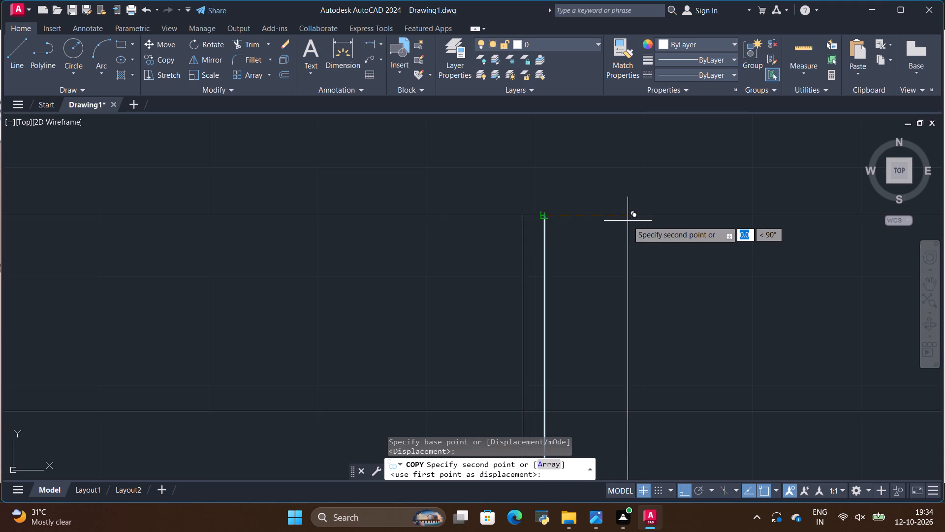
type("450")
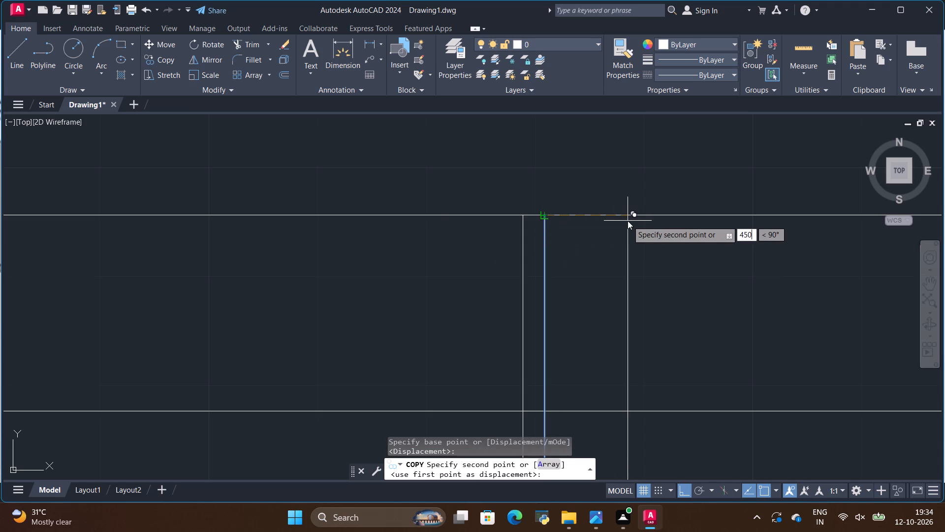
key("Return")
key("Escape")
Copy the second vertical division line 2 mm to the right to form its gap.
scroll(594, 225, "down", 4)
scroll(553, 217, "down", 4)
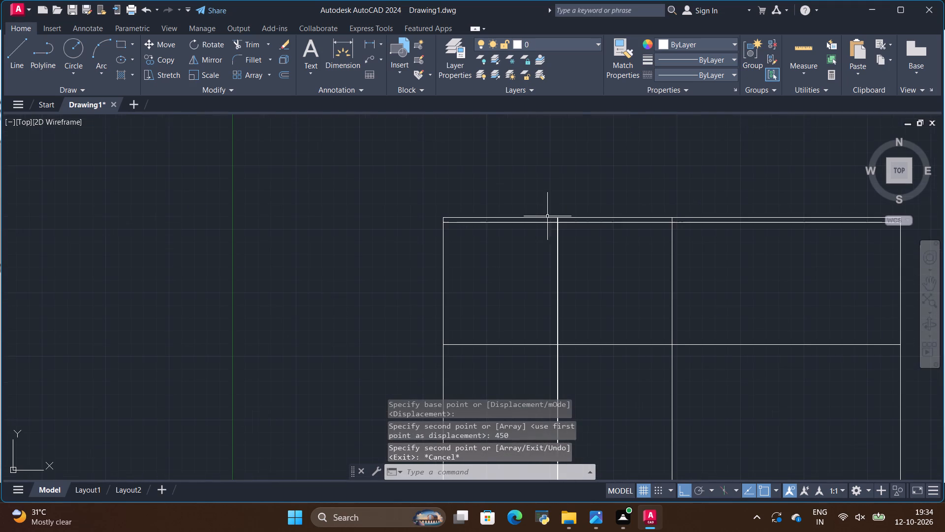
scroll(524, 208, "down", 3)
scroll(569, 211, "up", 3)
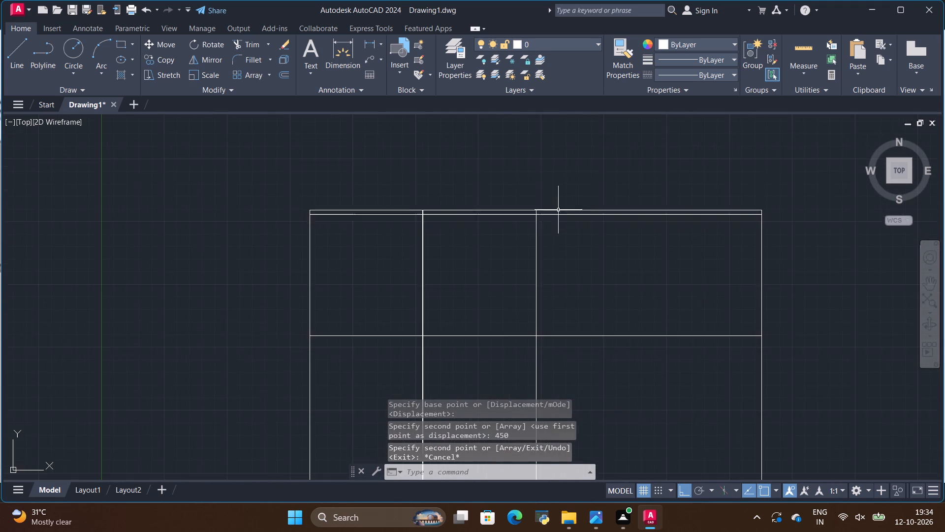
scroll(539, 212, "up", 5)
left_click(543, 197)
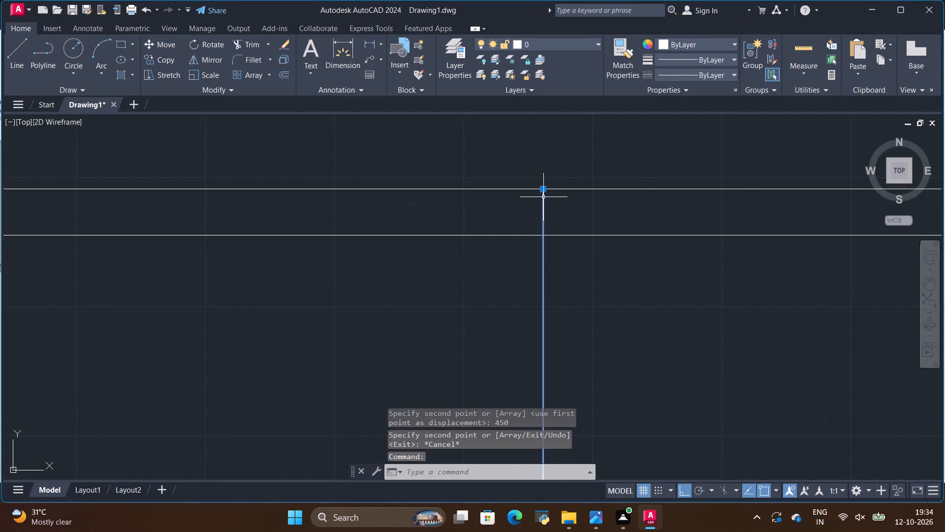
left_click(164, 62)
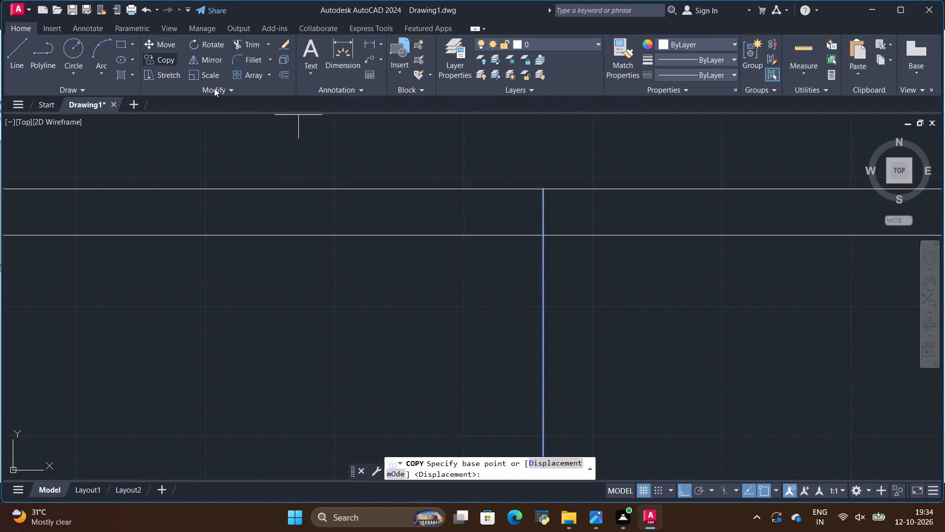
left_click(543, 186)
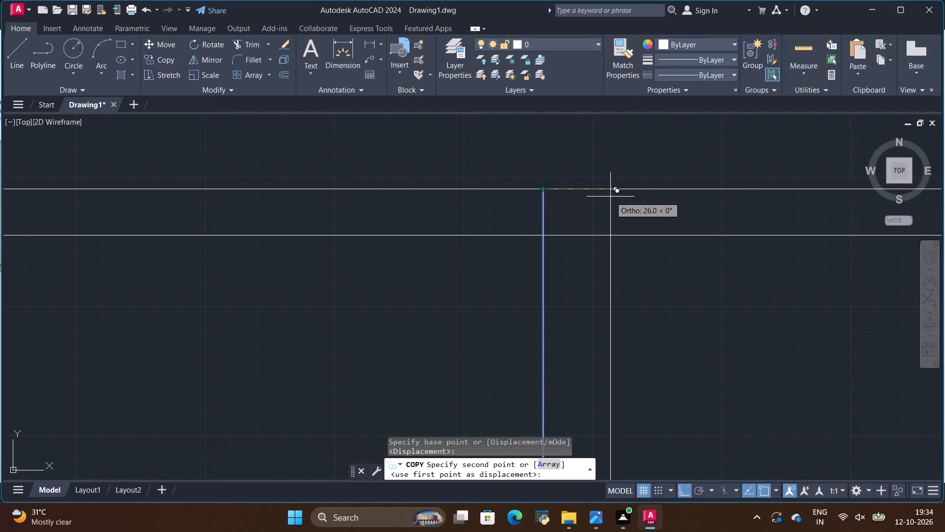
key("BackSpace")
key("2")
key("Return")
key("Escape")
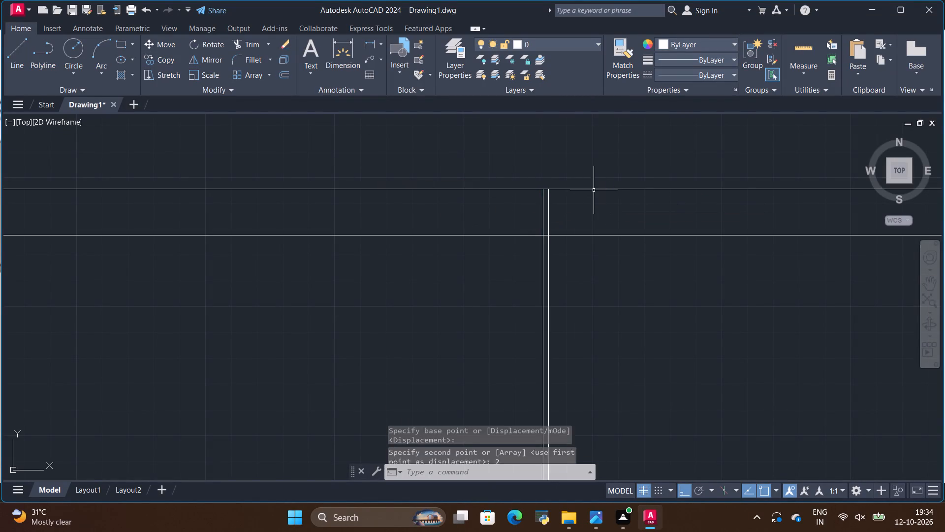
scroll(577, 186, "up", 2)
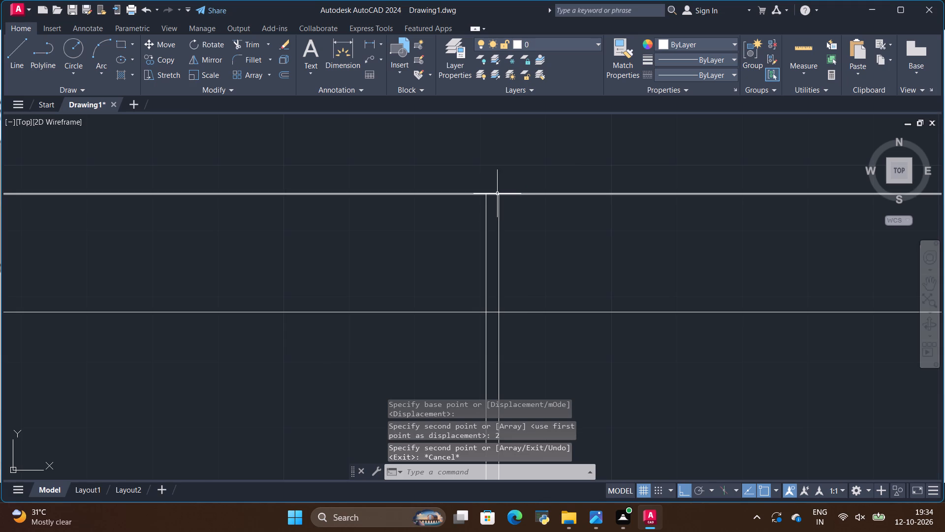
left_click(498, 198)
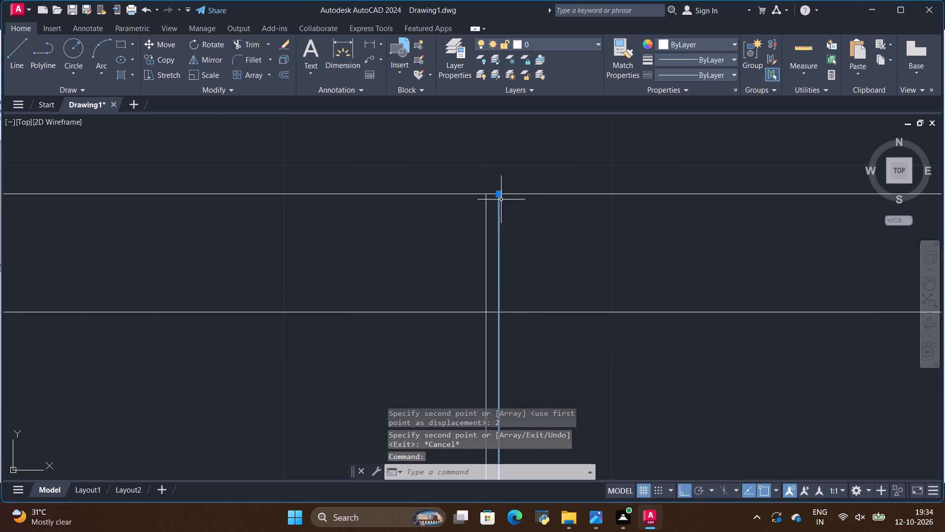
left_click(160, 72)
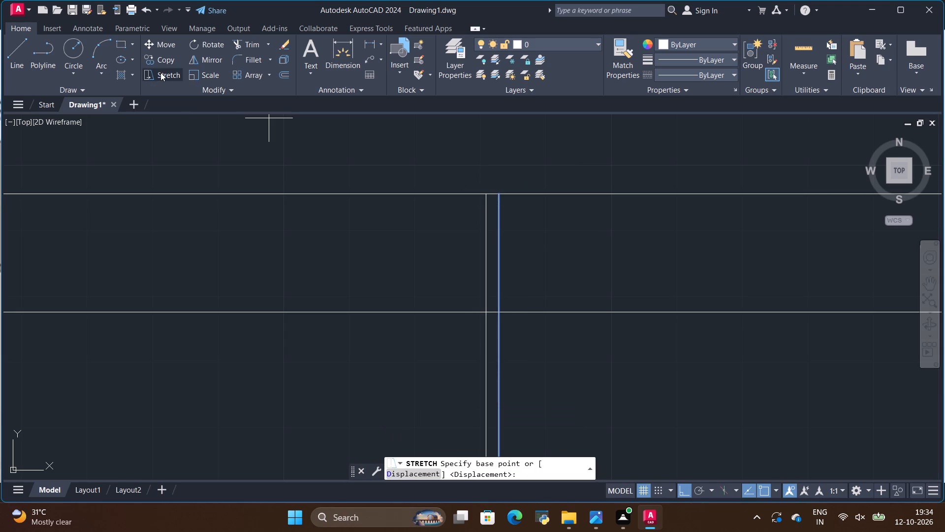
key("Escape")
Copy the right-hand line of the second 2 mm gap 450 mm to the right as the third division line.
left_click(498, 217)
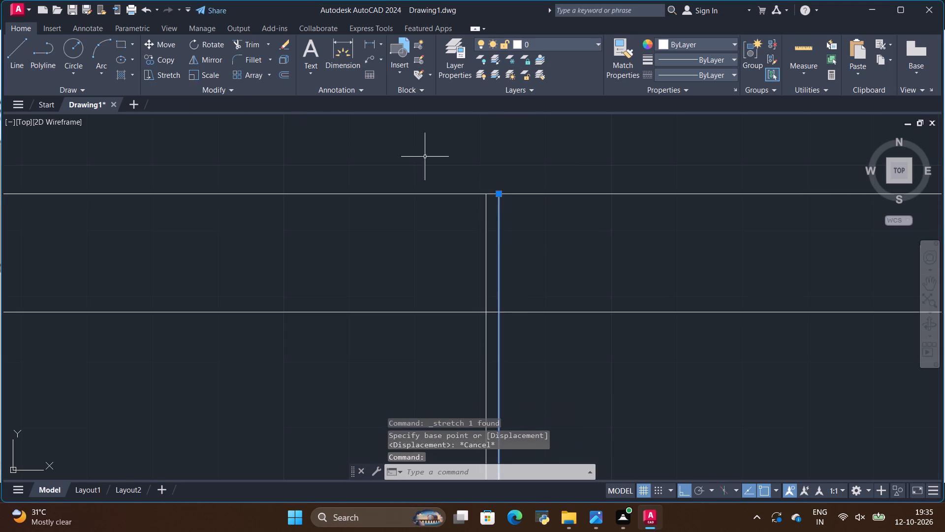
left_click(152, 61)
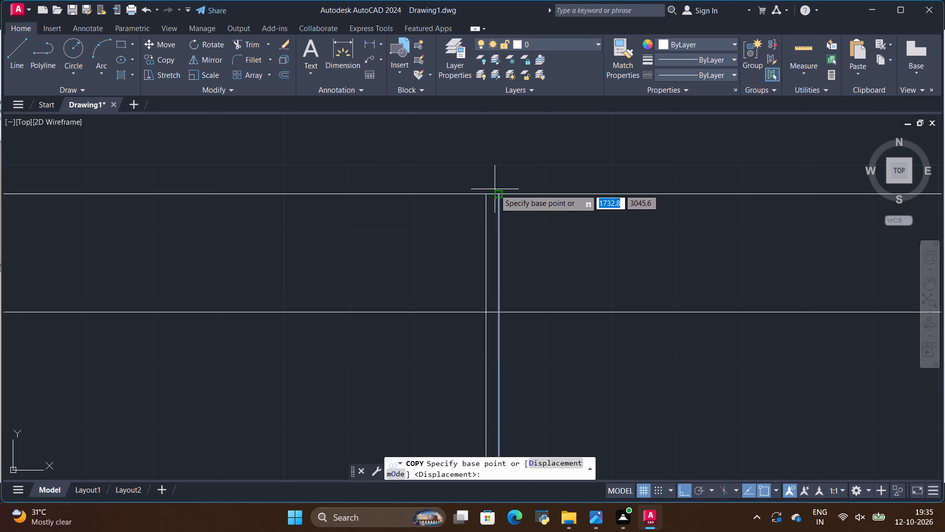
left_click(499, 192)
scroll(506, 207, "down", 4)
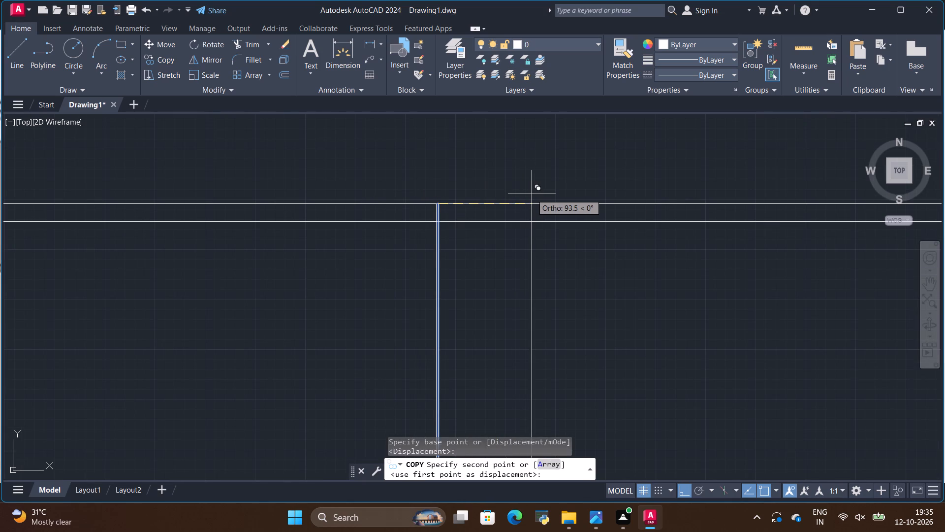
key("BackSpace")
type("450")
key("Return")
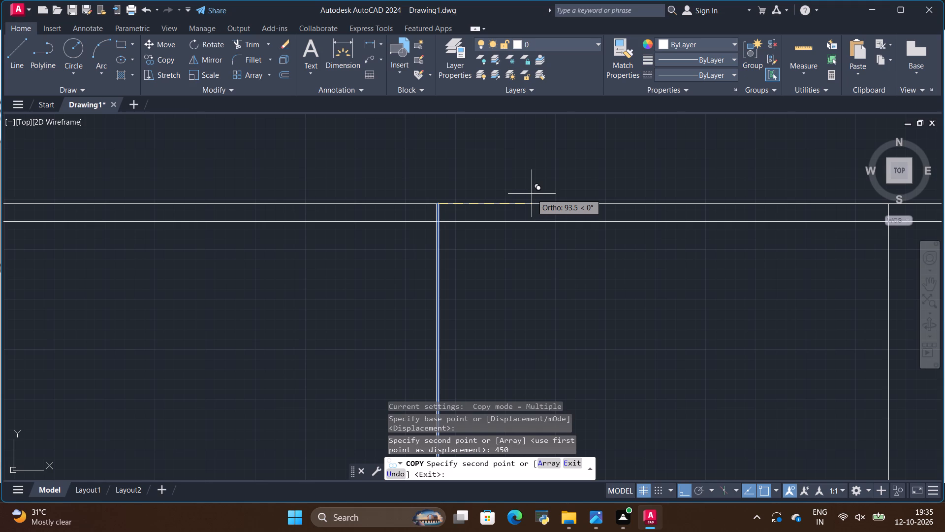
scroll(529, 202, "down", 4)
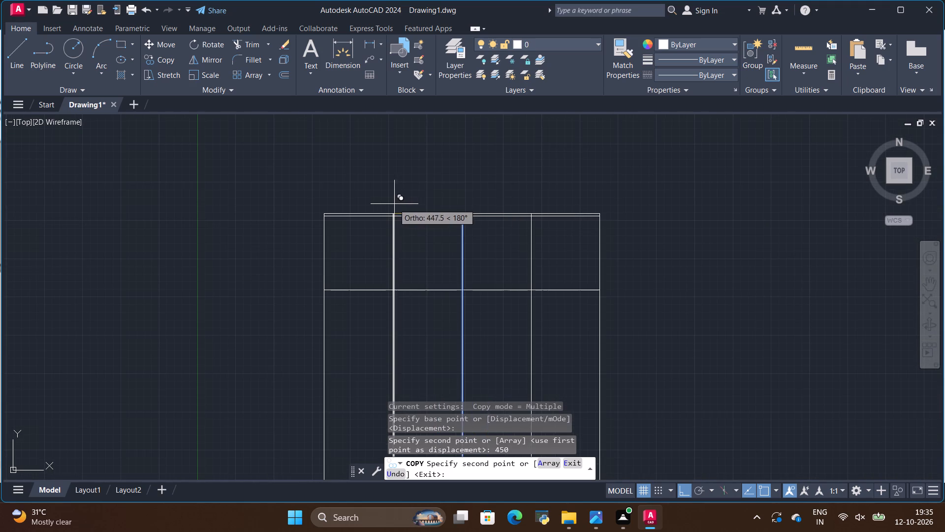
Inspect the vertical division lines and their narrow gaps across the wardrobe elevation, from the top panel down to the plinth.
key("Escape")
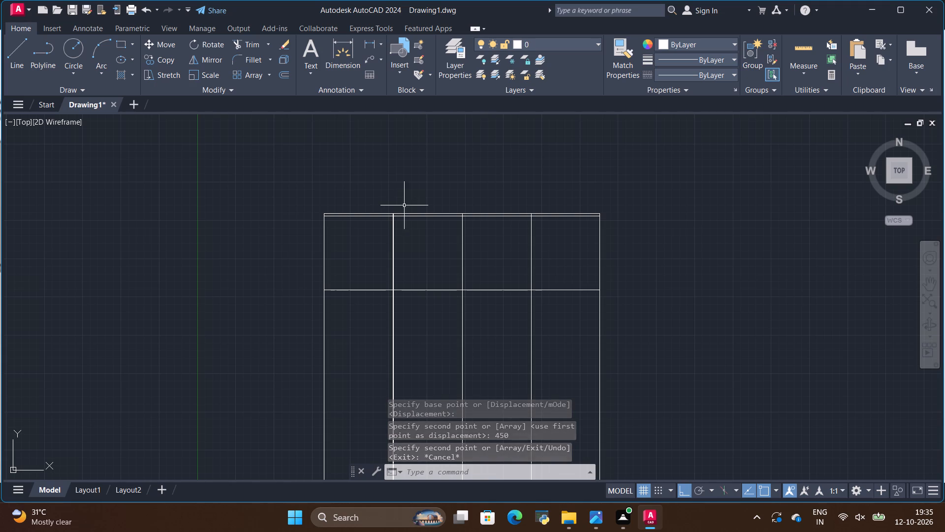
scroll(419, 207, "down", 3)
scroll(421, 254, "up", 2)
scroll(425, 146, "up", 1)
scroll(425, 170, "down", 3)
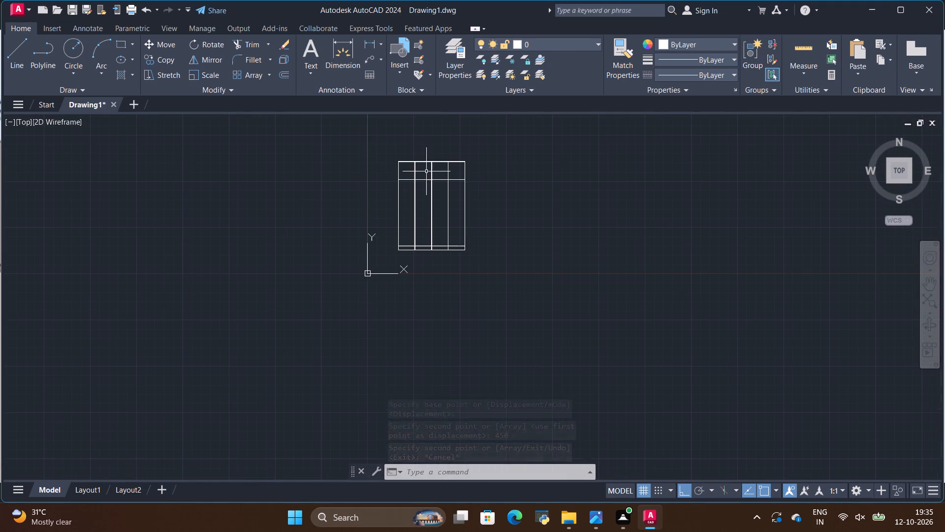
scroll(424, 140, "up", 3)
scroll(428, 193, "down", 3)
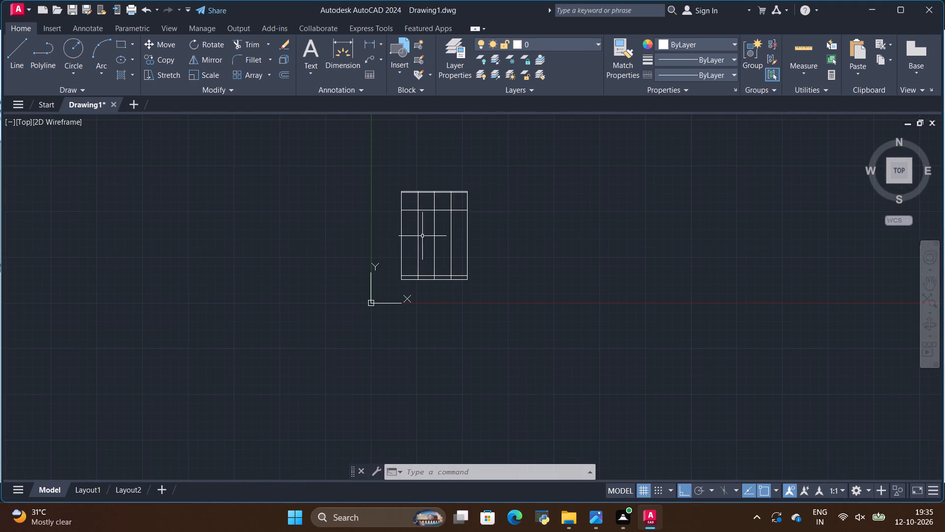
scroll(422, 234, "up", 1)
scroll(387, 182, "up", 1)
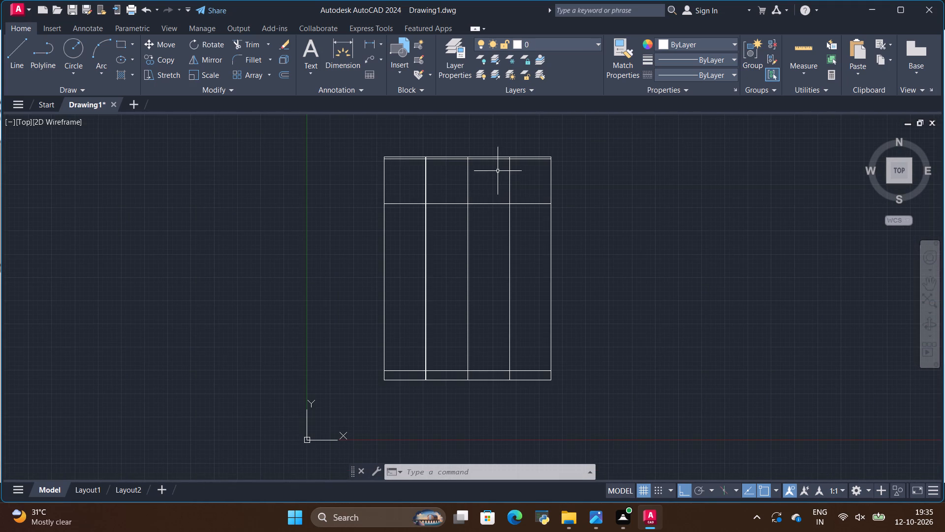
scroll(496, 167, "up", 1)
scroll(447, 148, "up", 4)
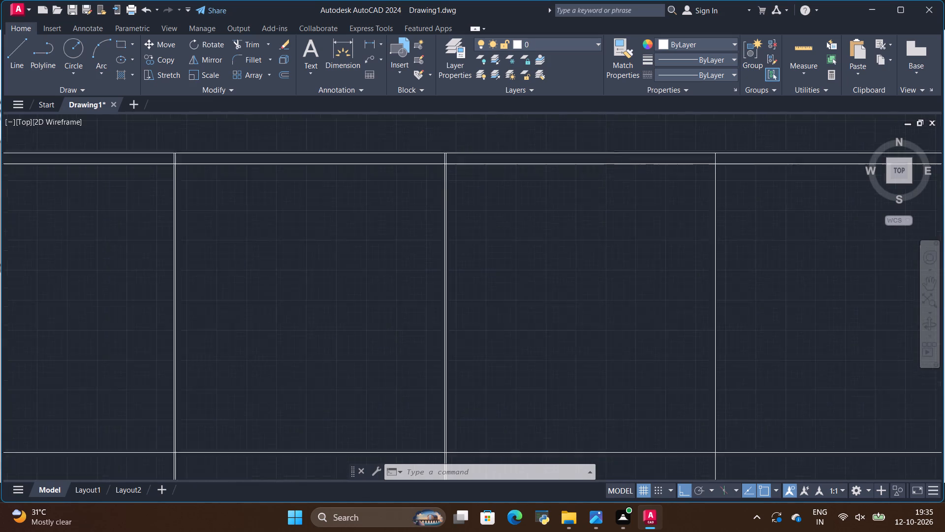
scroll(437, 198, "up", 3)
scroll(438, 198, "down", 9)
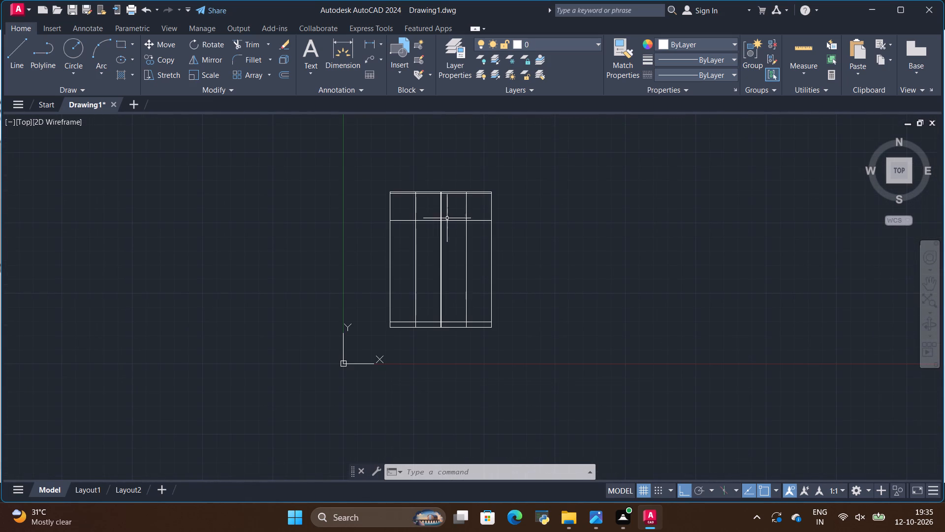
scroll(434, 246, "up", 1)
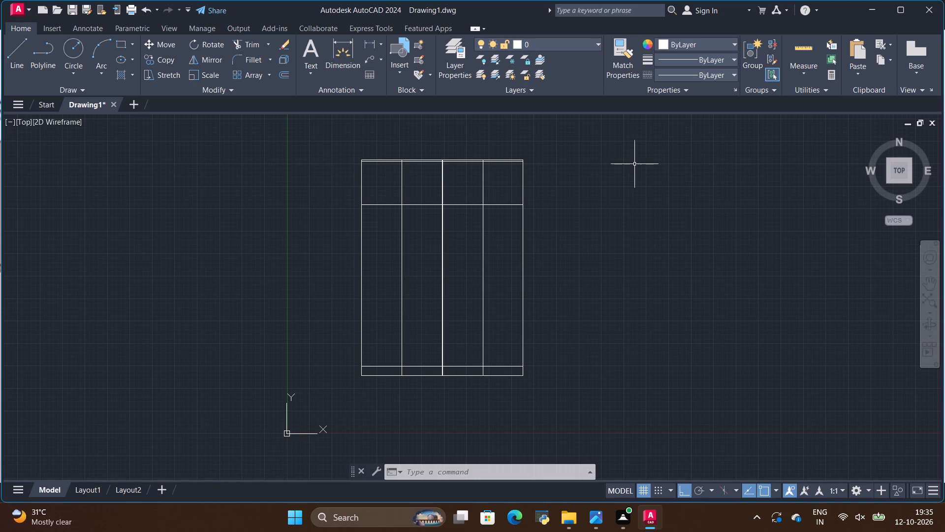
scroll(439, 183, "up", 5)
scroll(456, 213, "down", 6)
scroll(444, 185, "up", 3)
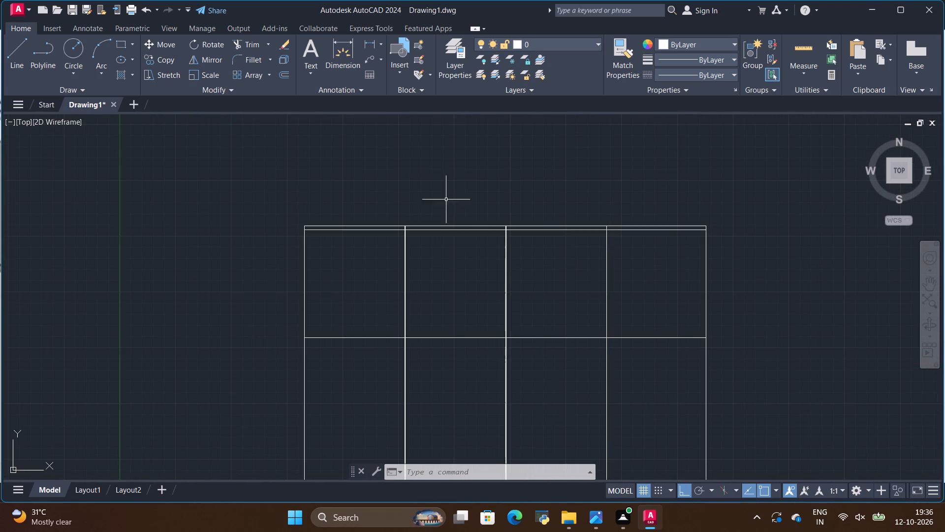
scroll(506, 275, "up", 3)
scroll(507, 275, "down", 4)
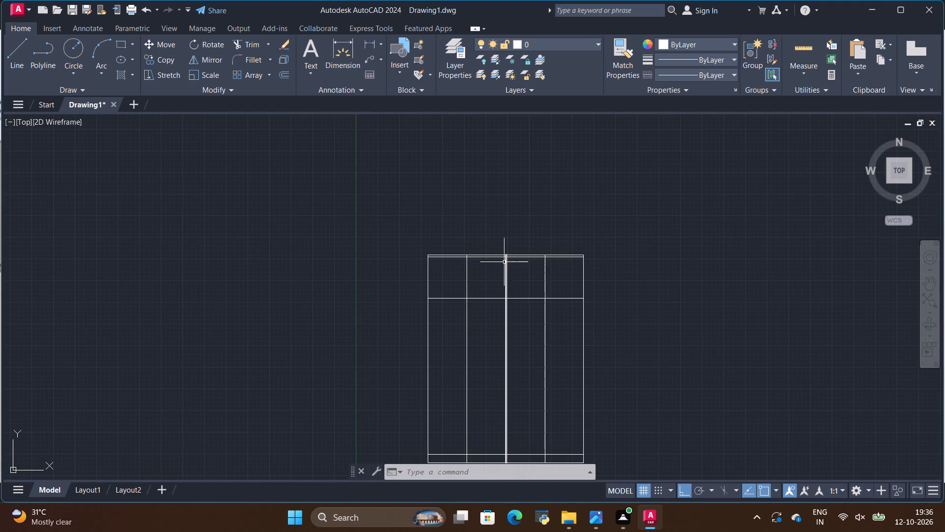
scroll(498, 245, "down", 3)
scroll(526, 331, "up", 1)
scroll(499, 260, "up", 1)
scroll(487, 264, "down", 2)
scroll(466, 234, "up", 3)
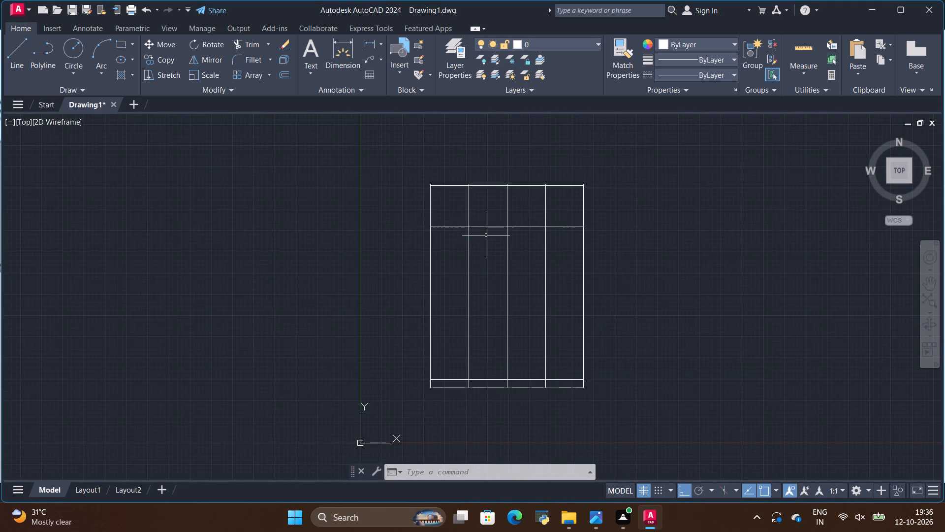
Switch to the wardrobe reference image in Photos and examine the loft compartments, partitions and dimensions of the open front elevation.
key("alt+Tab")
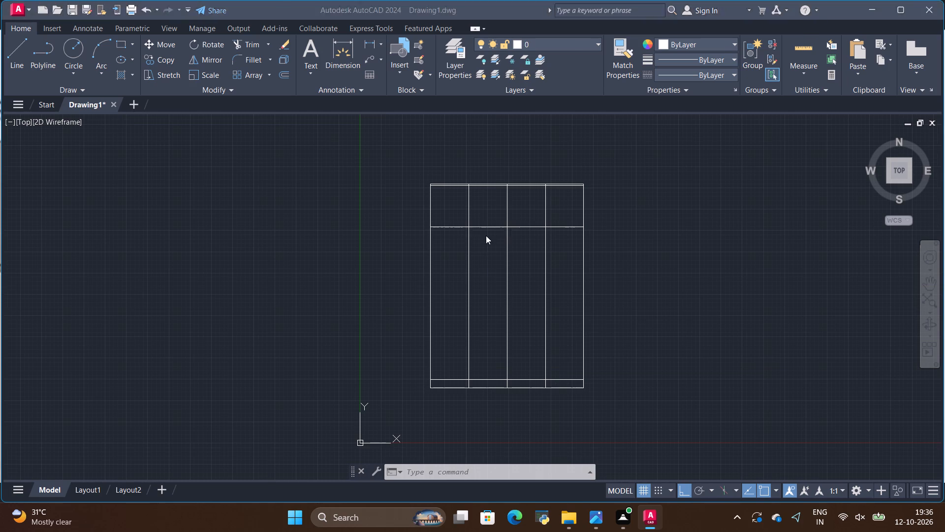
scroll(455, 238, "down", 11)
scroll(490, 97, "up", 2)
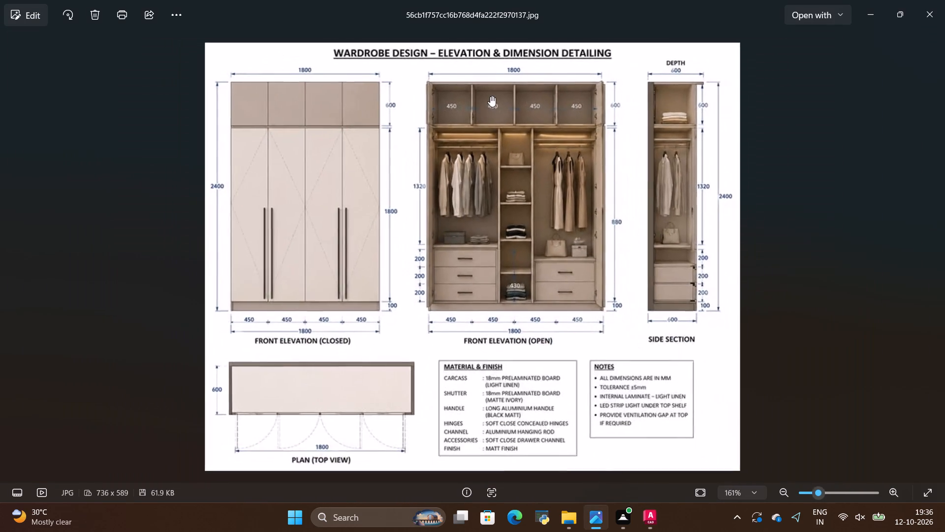
scroll(490, 96, "up", 2)
scroll(542, 76, "up", 2)
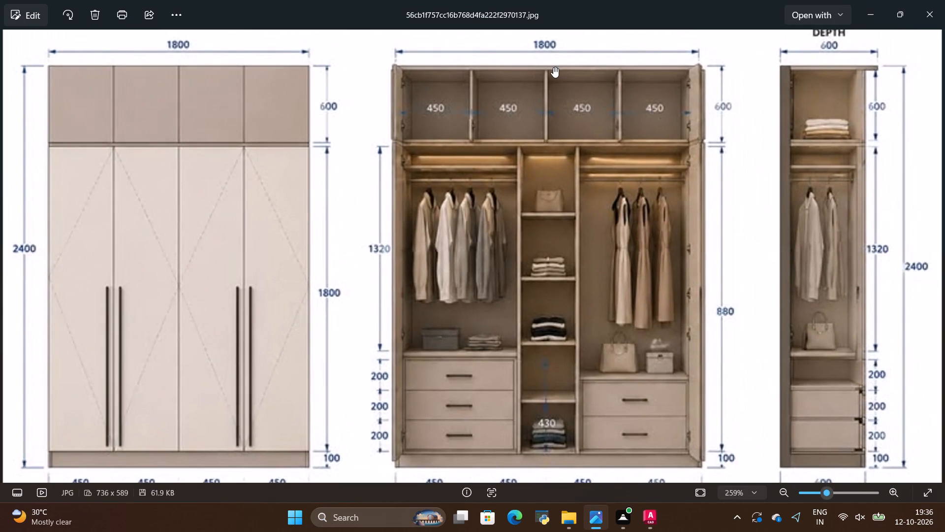
scroll(540, 171, "down", 3)
scroll(553, 99, "up", 3)
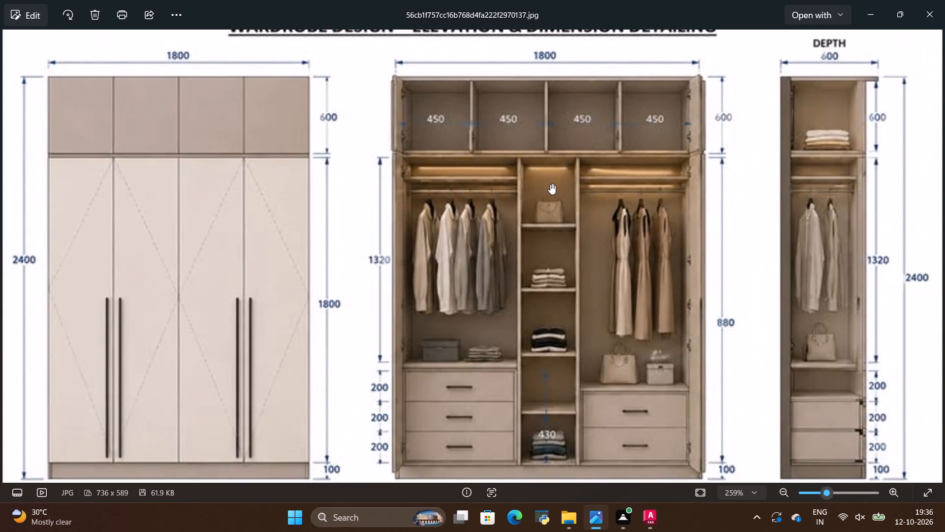
scroll(552, 185, "down", 1)
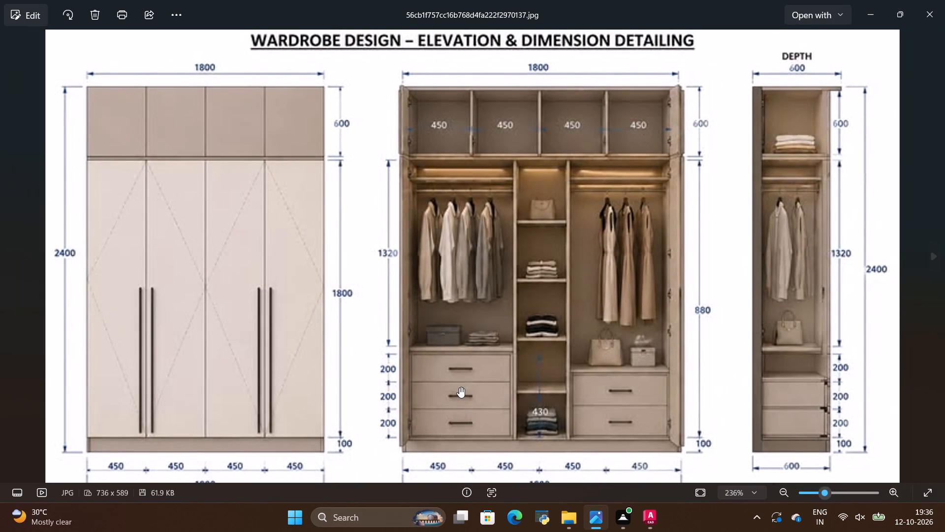
scroll(463, 88, "up", 16)
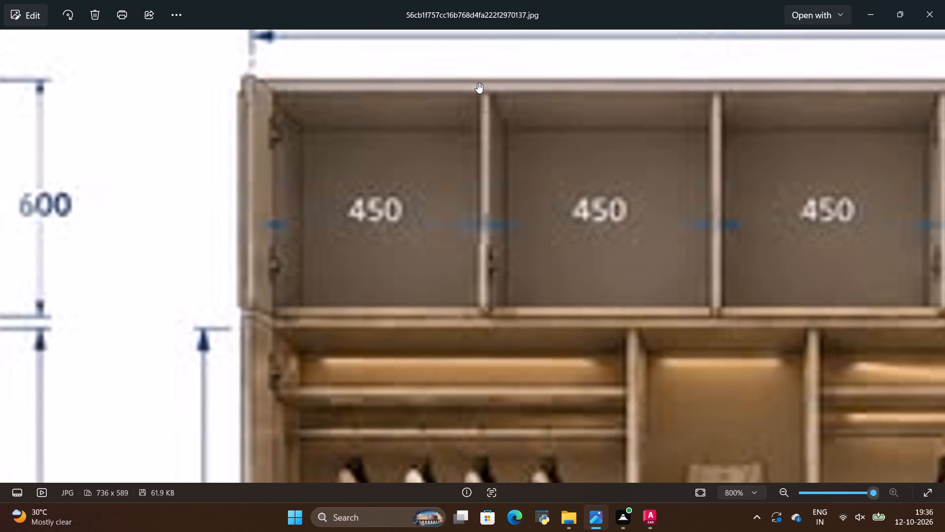
scroll(477, 83, "up", 4)
scroll(485, 176, "down", 12)
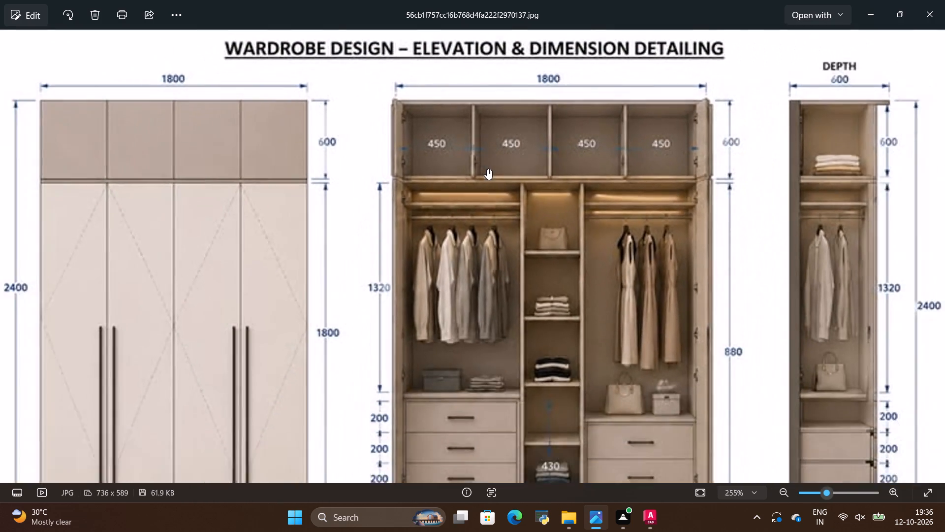
scroll(487, 167, "up", 3)
scroll(462, 103, "up", 5)
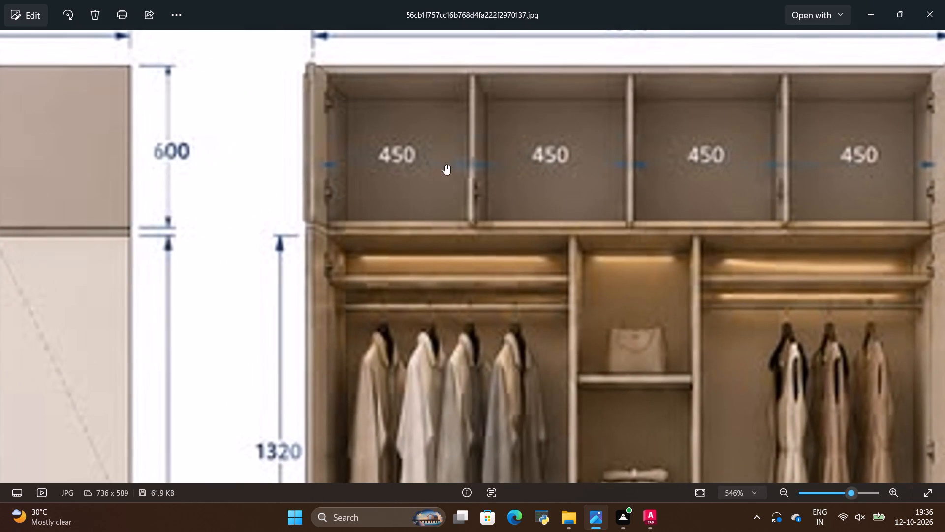
scroll(344, 195, "down", 6)
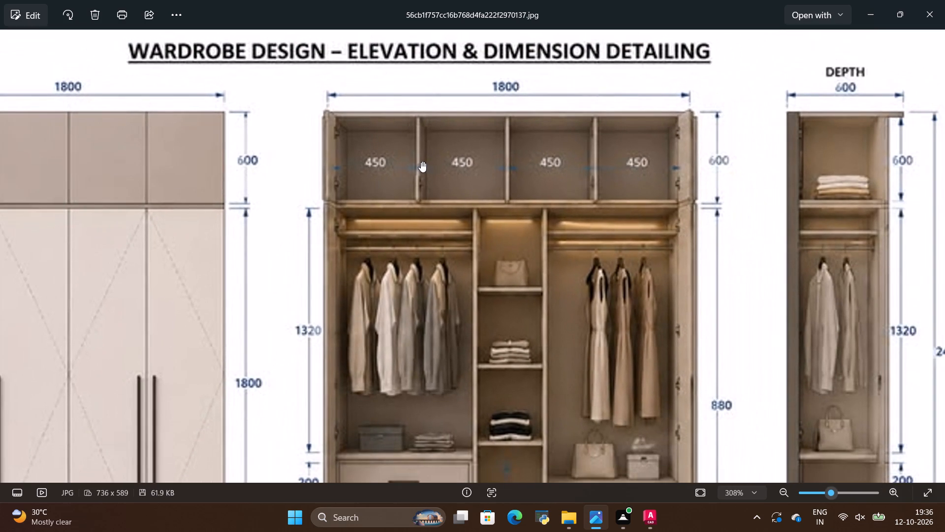
scroll(419, 118, "up", 2)
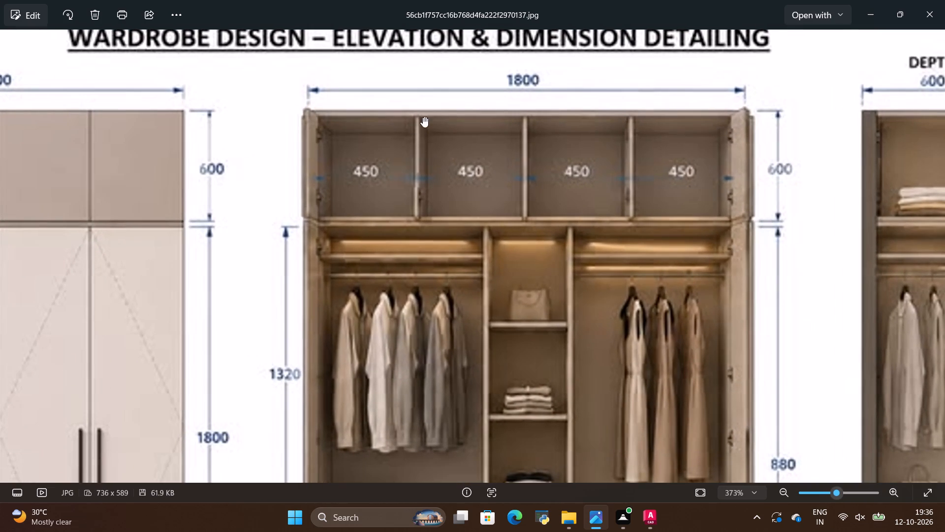
scroll(420, 126, "up", 9)
scroll(413, 152, "down", 3)
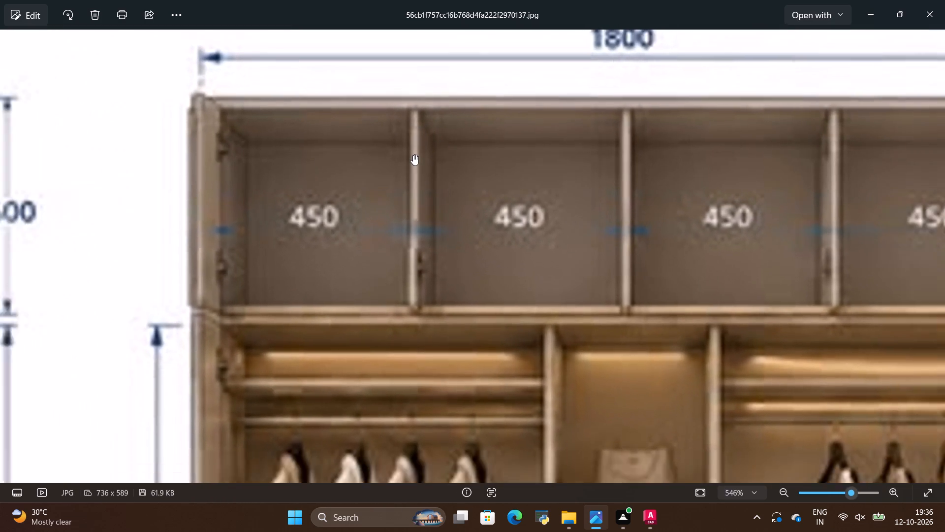
scroll(413, 155, "down", 5)
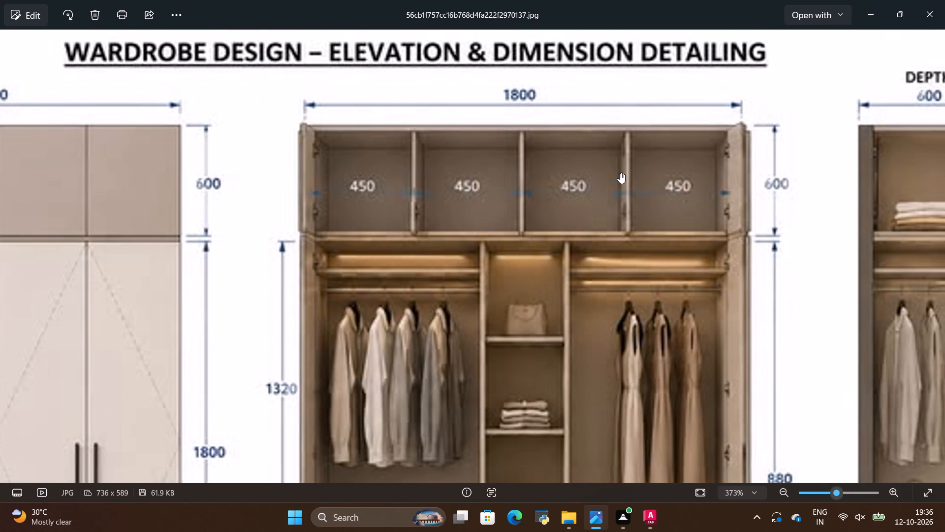
scroll(420, 175, "up", 5)
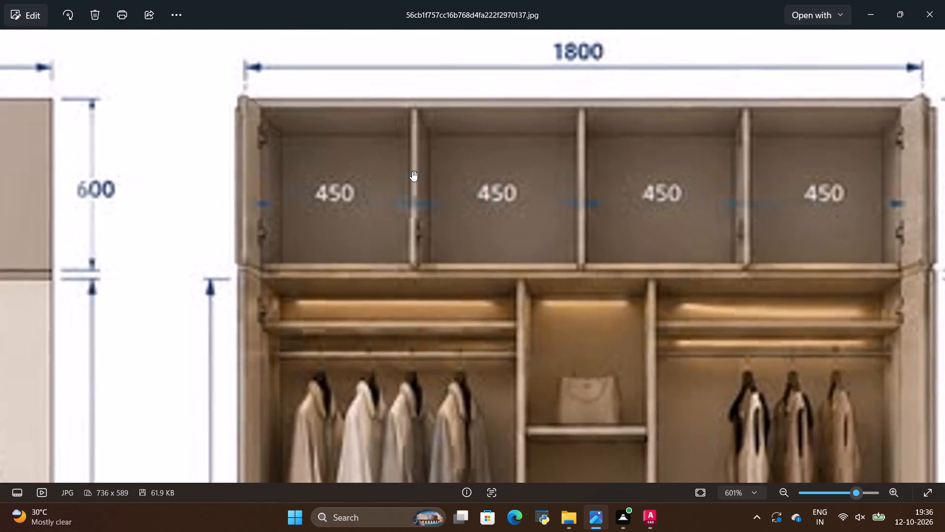
scroll(412, 171, "up", 1)
scroll(415, 185, "down", 4)
scroll(562, 212, "down", 1)
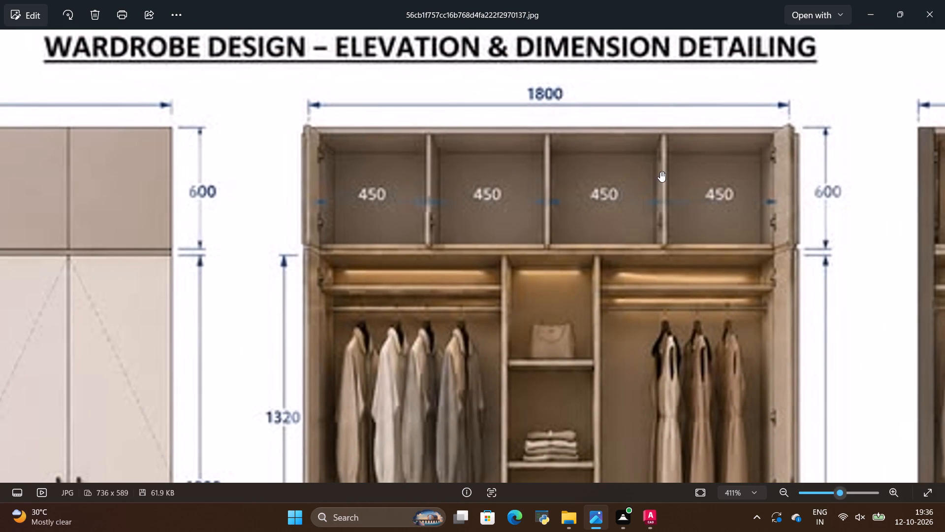
scroll(425, 143, "up", 2)
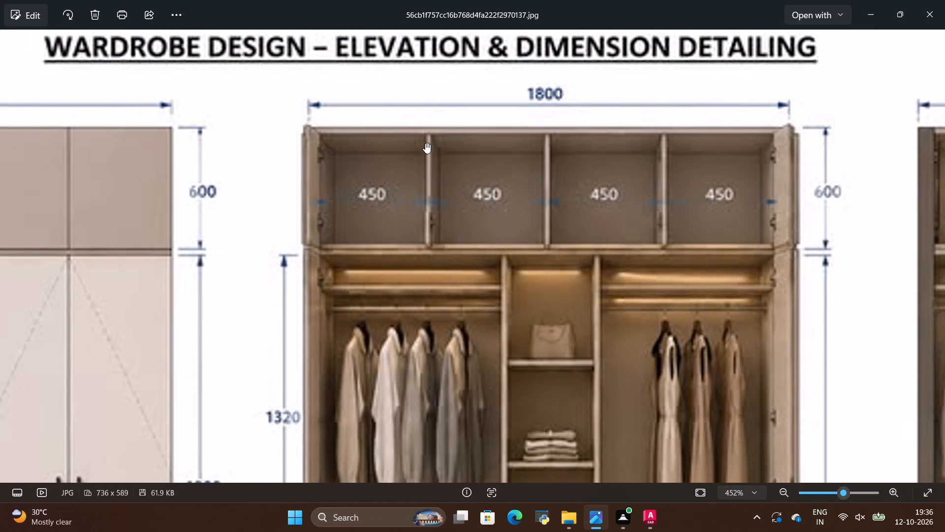
scroll(425, 143, "up", 6)
scroll(429, 175, "down", 9)
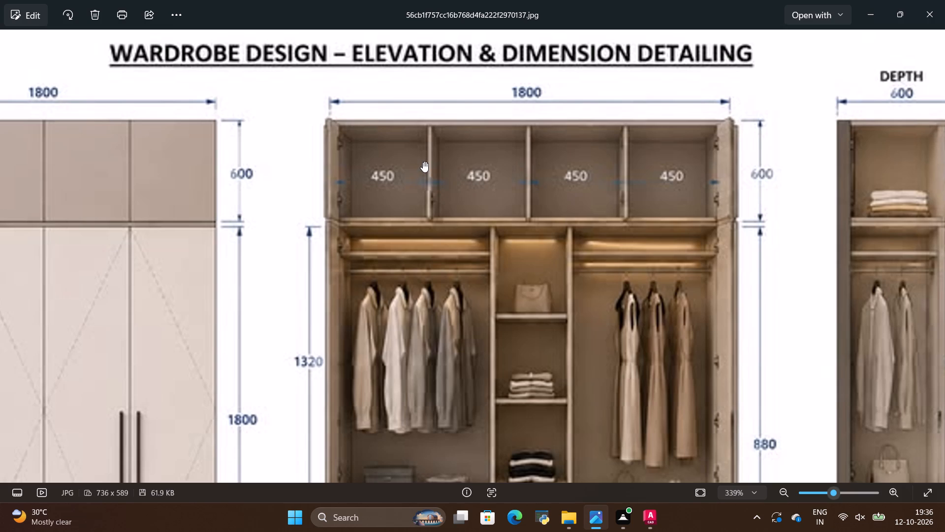
scroll(461, 164, "down", 5)
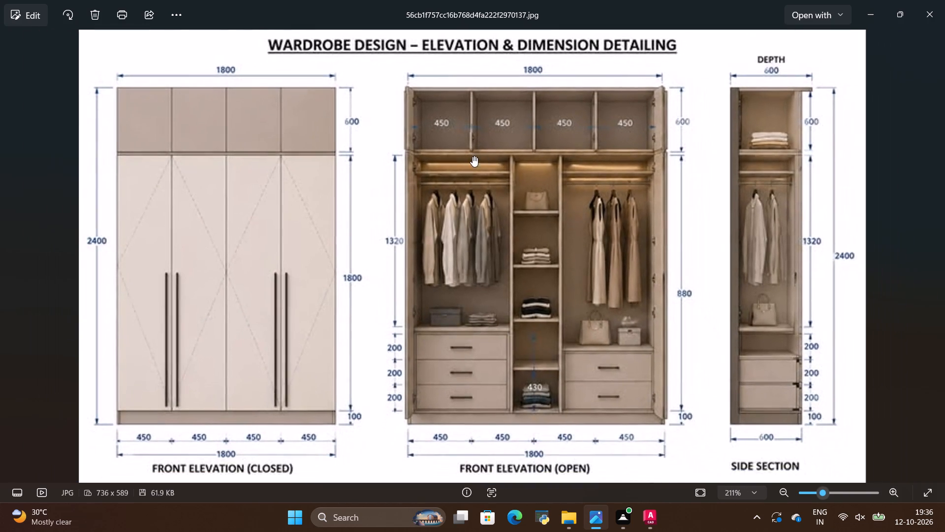
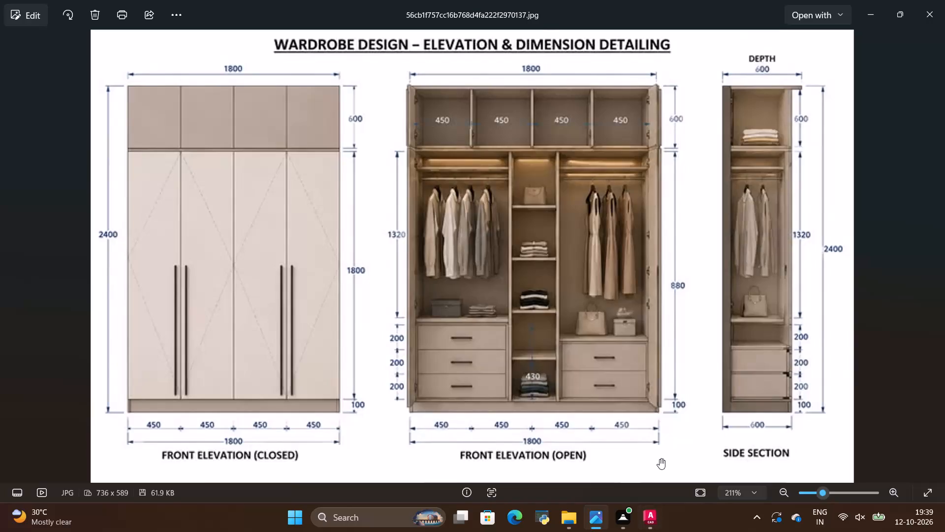
Examine the full wardrobe reference sheet and the overall layout of its closed and open front elevations.
scroll(252, 394, "down", 4)
scroll(342, 353, "up", 3)
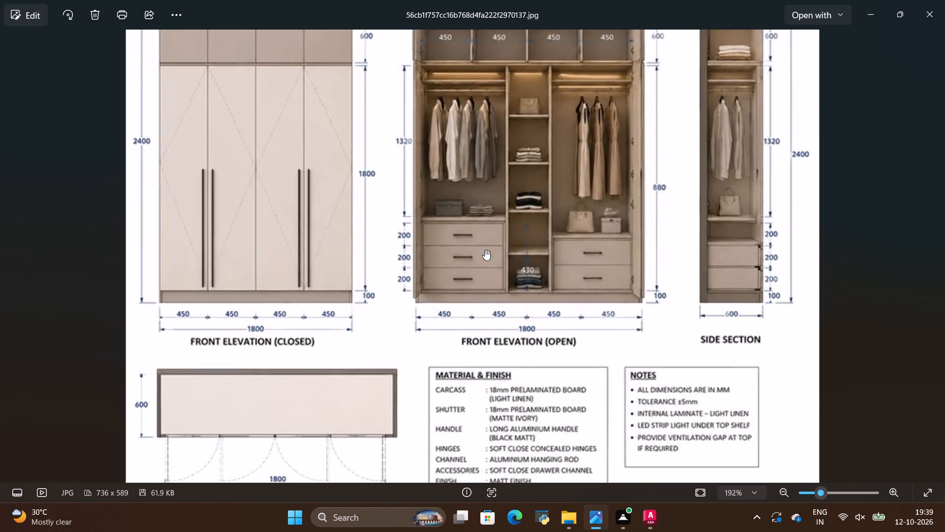
scroll(482, 335, "down", 3)
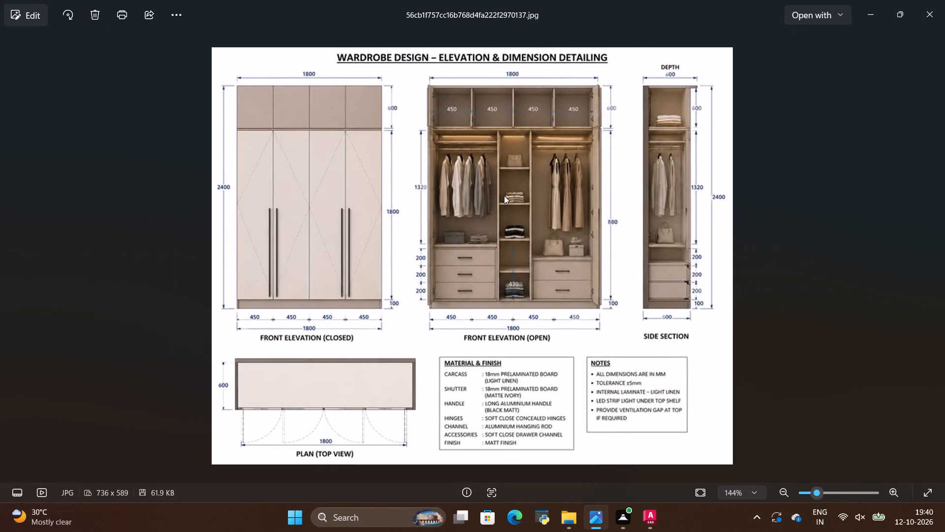
scroll(549, 59, "up", 5)
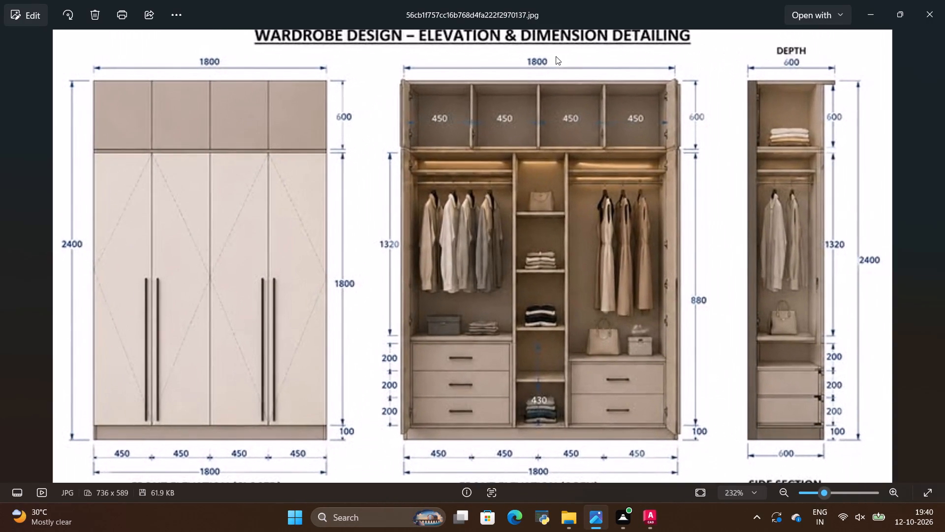
Switch to AutoCAD and trim away the right-hand line of the first 2 mm division gap at the top panel and below it.
key("alt+Tab")
key("alt+Tab")
key("alt+Tab")
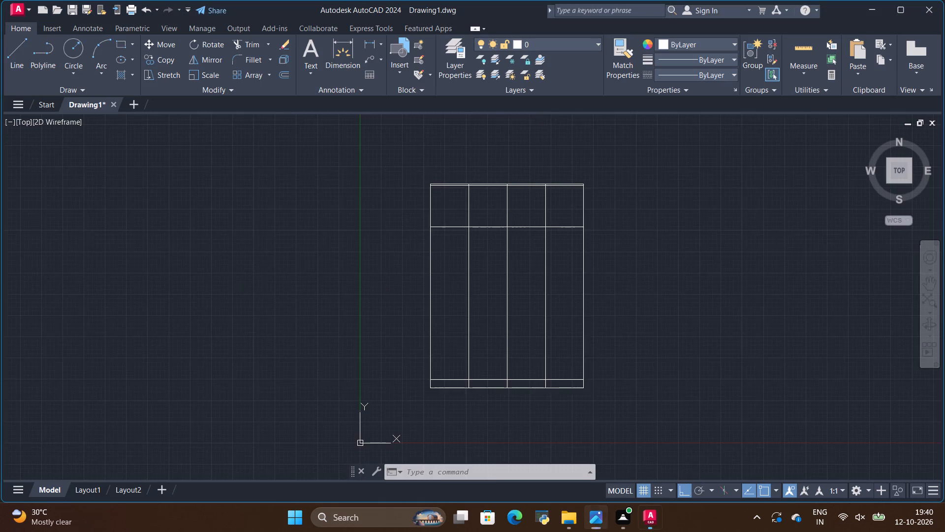
scroll(522, 120, "up", 1)
left_click(249, 45)
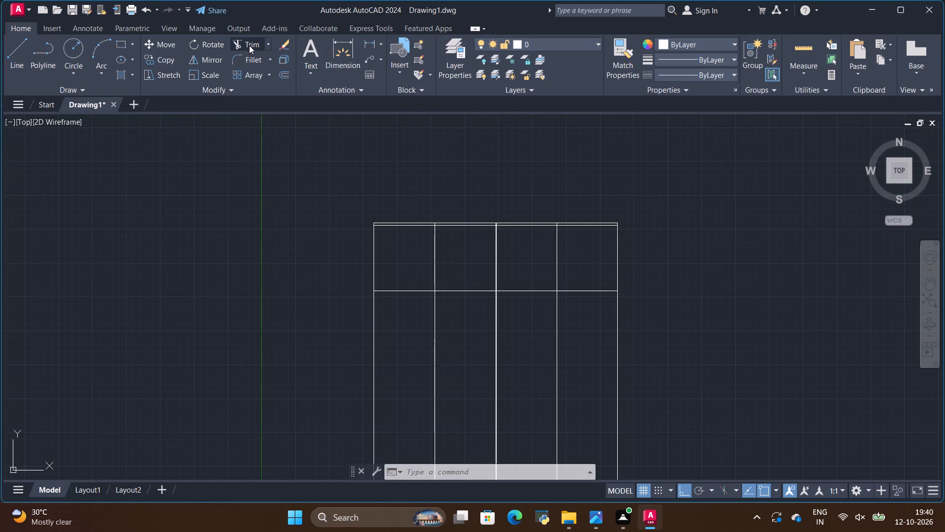
scroll(435, 213, "down", 3)
scroll(447, 265, "up", 2)
scroll(418, 175, "down", 1)
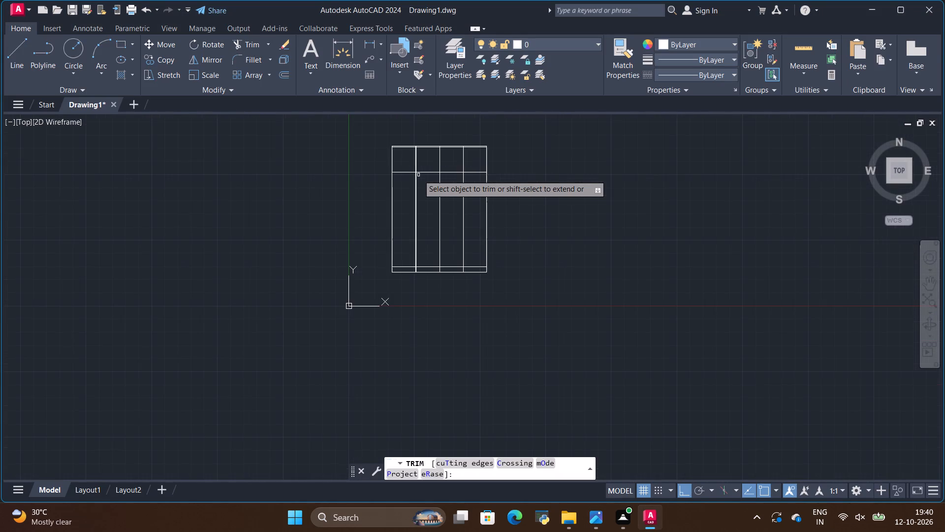
scroll(418, 166, "up", 2)
key("alt+Tab")
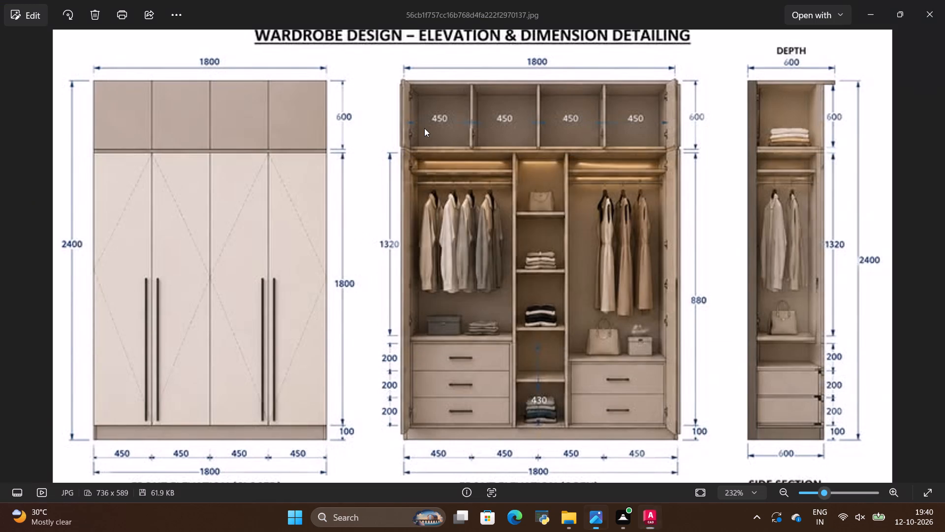
key("alt+Tab")
scroll(416, 133, "up", 2)
scroll(506, 147, "up", 2)
scroll(576, 172, "up", 3)
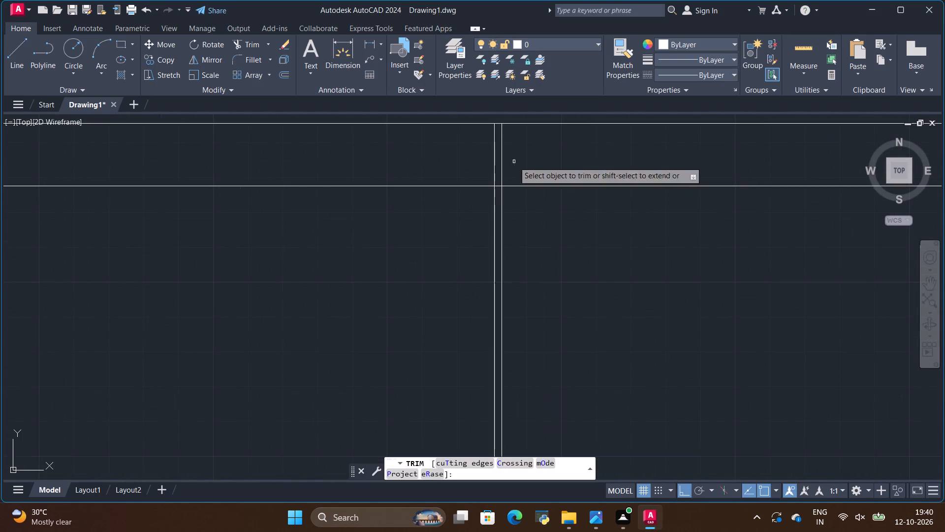
scroll(445, 148, "up", 2)
left_click_drag(578, 189, 601, 198)
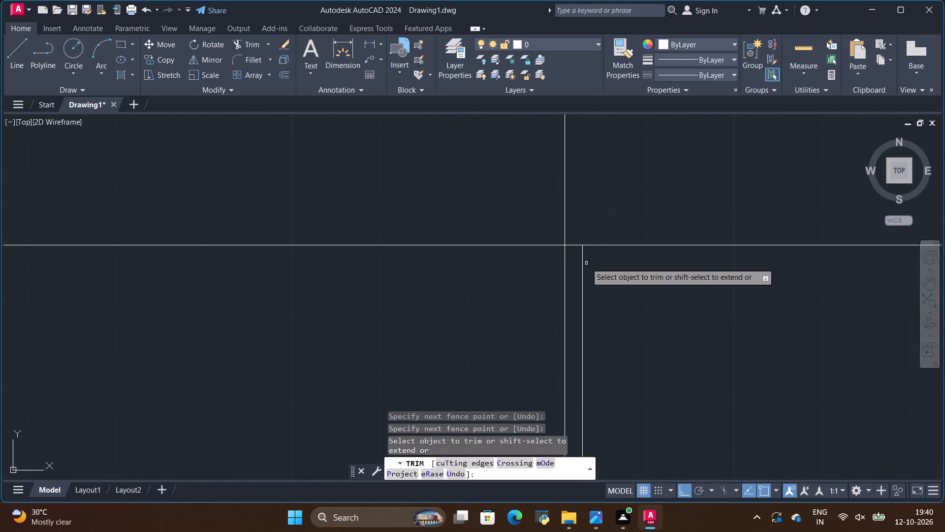
left_click_drag(575, 276, 605, 284)
scroll(611, 248, "down", 9)
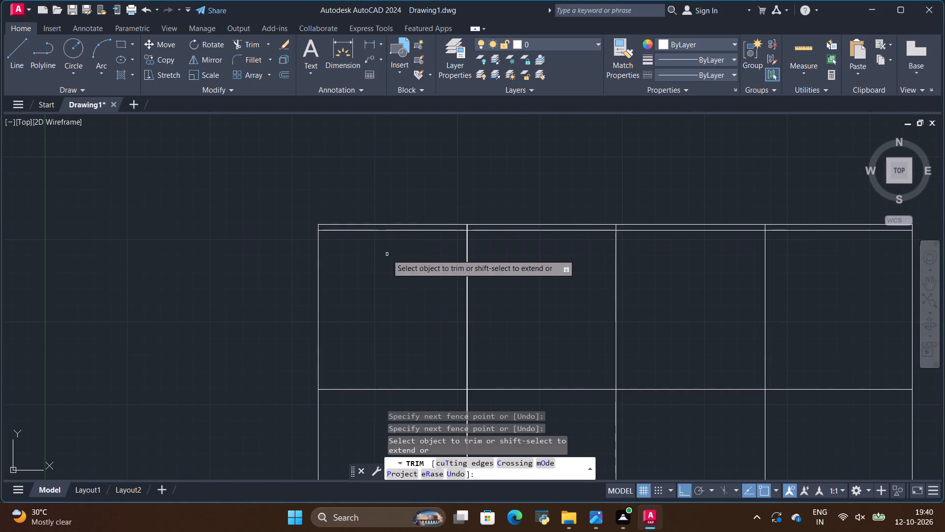
scroll(465, 220, "up", 7)
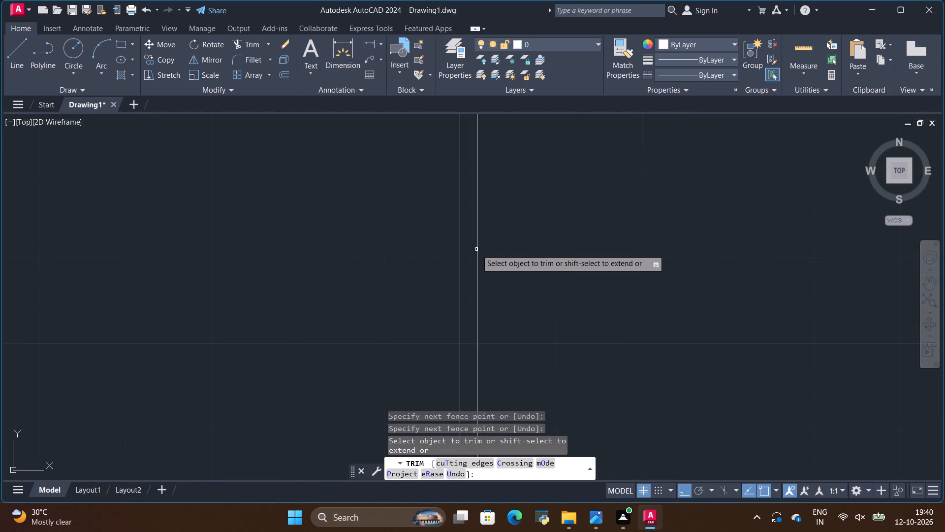
left_click_drag(477, 248, 493, 258)
scroll(502, 285, "down", 5)
scroll(491, 216, "up", 3)
scroll(488, 216, "down", 4)
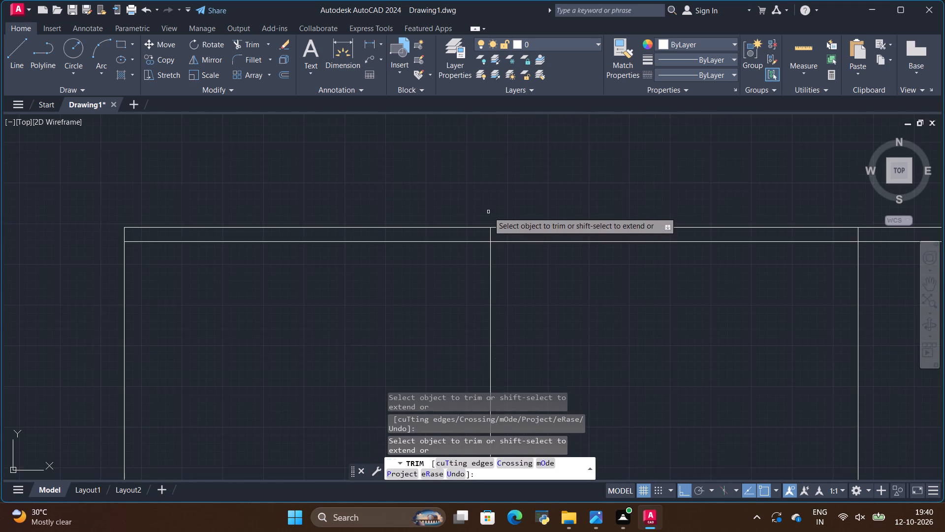
scroll(483, 212, "down", 6)
Switch to the wardrobe reference image in Photos and examine the drawers, central shelves and loft of the open front elevation.
key("alt+Tab")
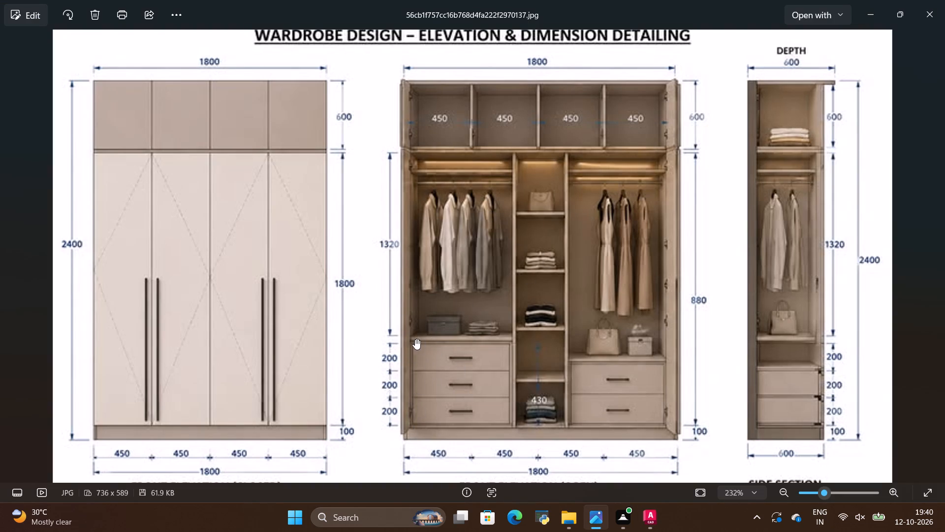
scroll(705, 361, "up", 10)
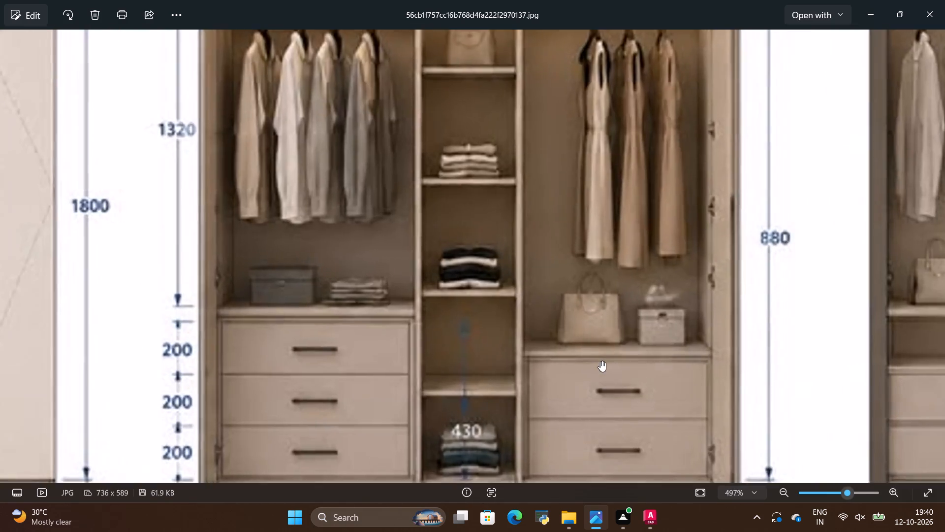
scroll(600, 361, "up", 2)
scroll(610, 331, "down", 13)
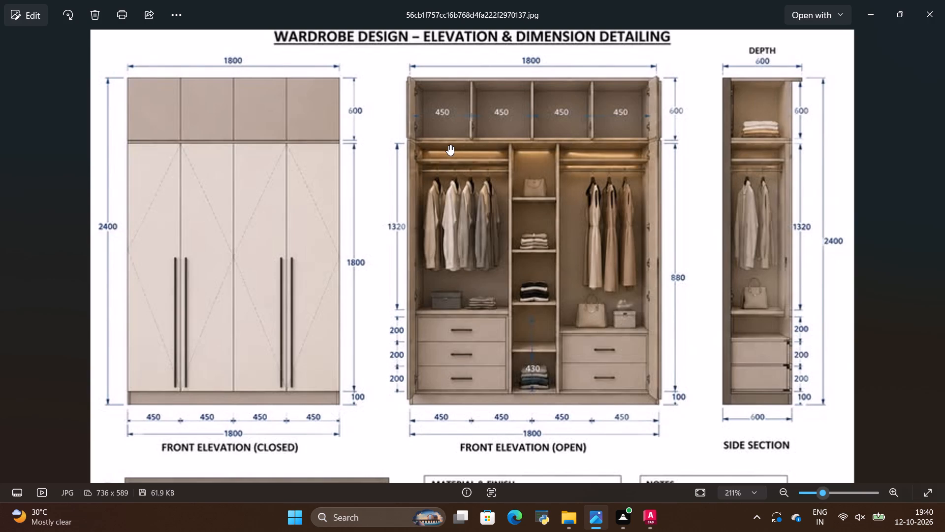
scroll(447, 143, "down", 2)
scroll(443, 117, "up", 3)
scroll(540, 38, "up", 3)
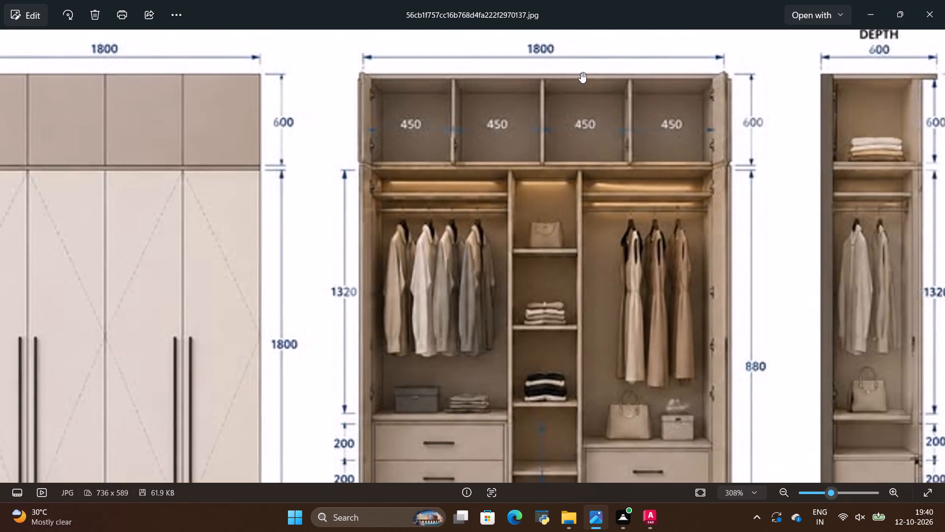
scroll(583, 119, "down", 4)
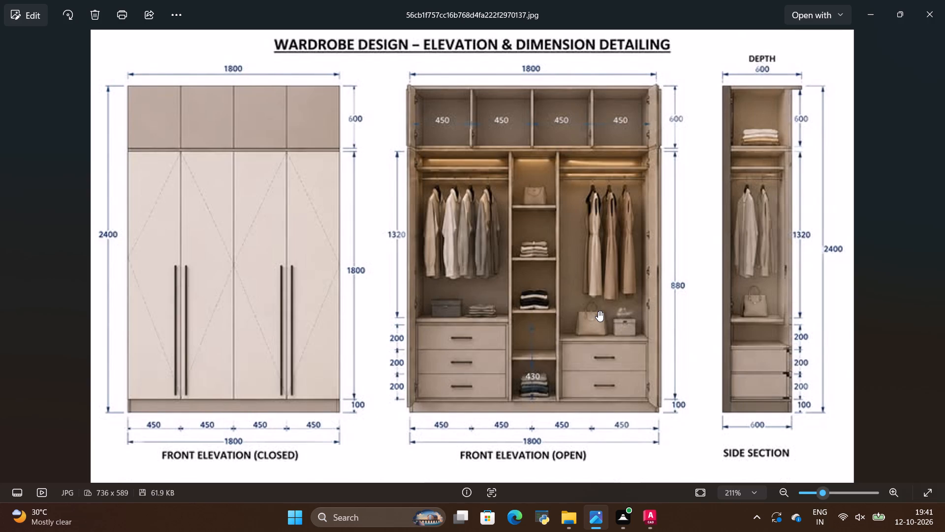
Compare the drawer and shelf heights of the open front elevation with those in the side section.
scroll(829, 366, "up", 2)
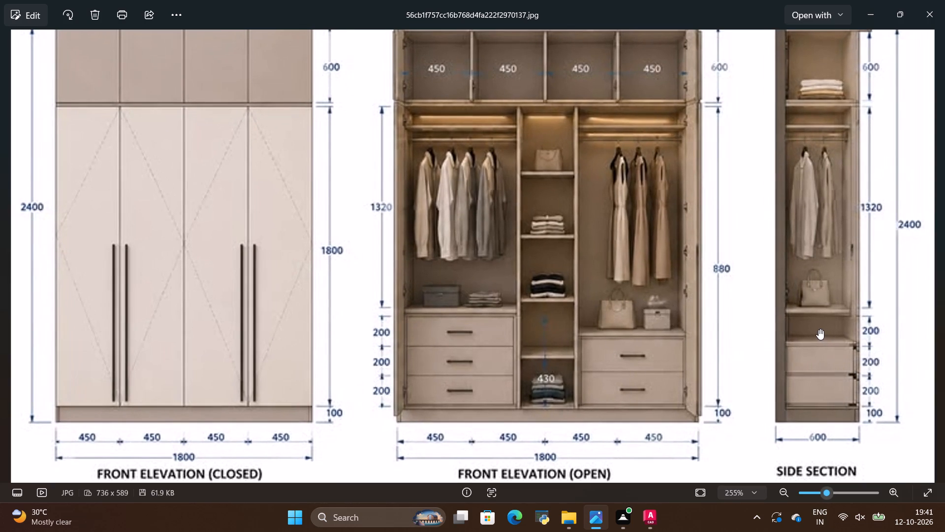
scroll(546, 284, "down", 2)
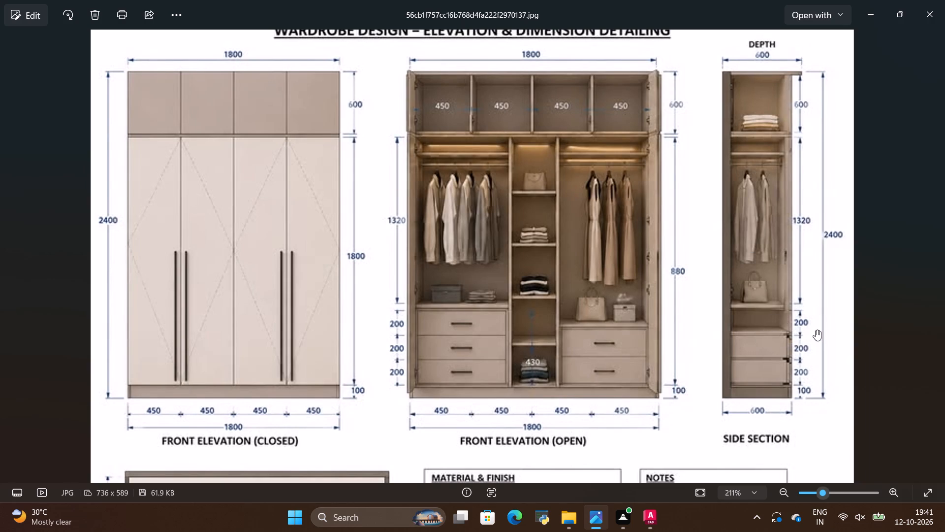
scroll(791, 307, "up", 5)
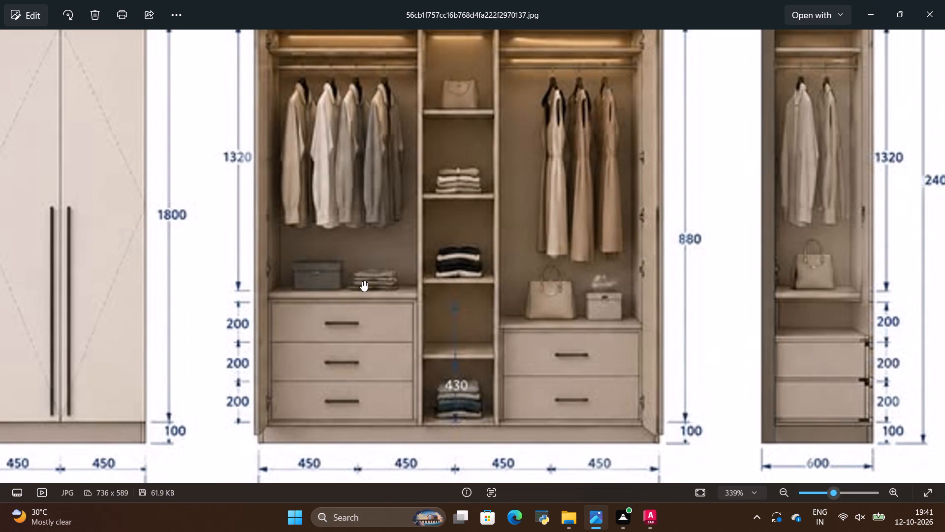
scroll(359, 277, "down", 2)
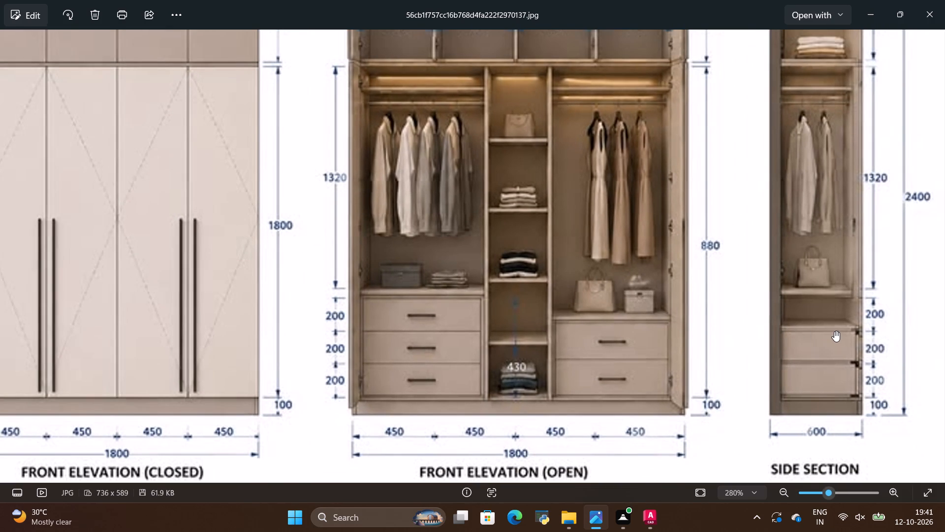
scroll(759, 325, "down", 3)
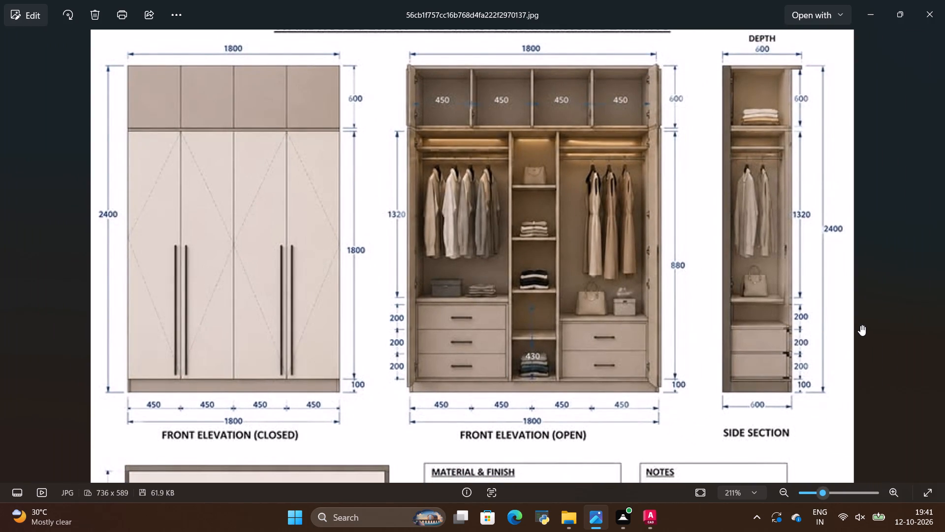
scroll(802, 315, "down", 2)
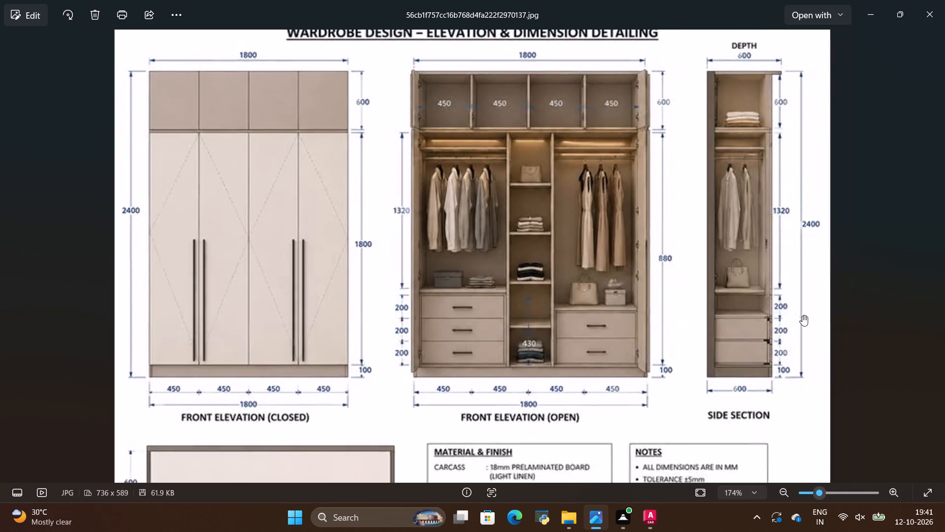
scroll(754, 89, "up", 2)
scroll(742, 97, "down", 4)
Examine the top of the side section in the reference image, including its depth dimension, top panel and loft.
scroll(777, 36, "up", 1)
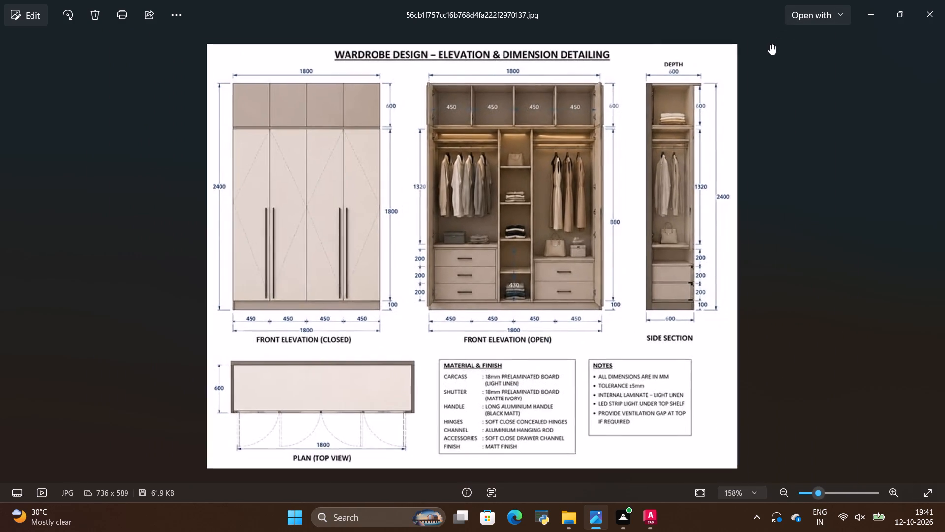
scroll(770, 44, "up", 4)
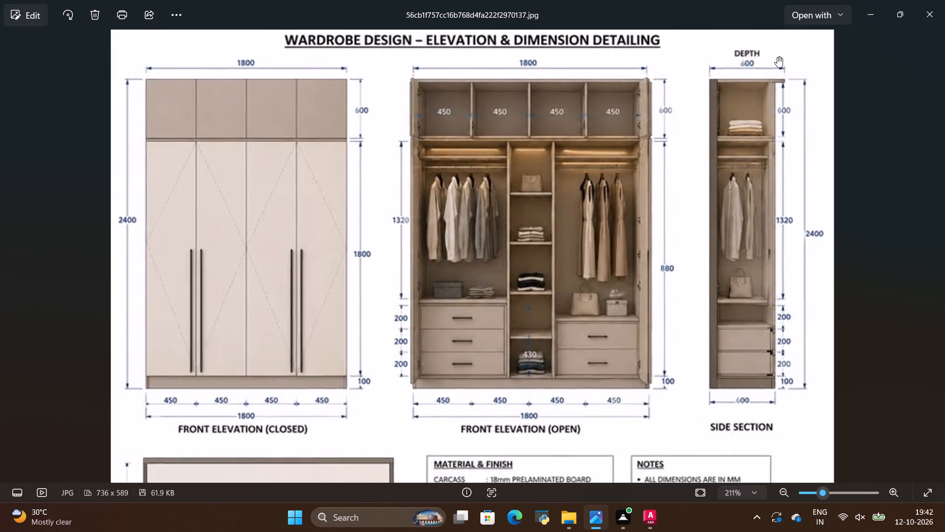
scroll(780, 100, "down", 3)
scroll(786, 60, "up", 1)
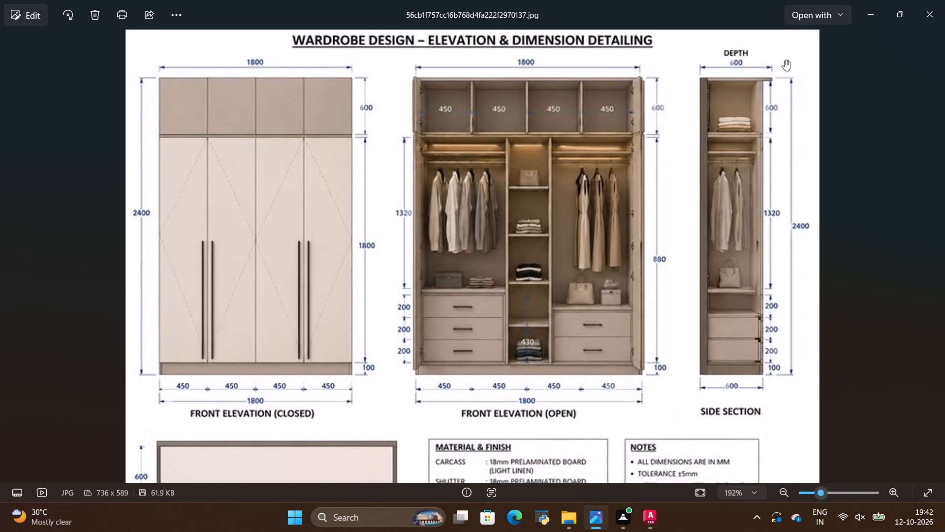
scroll(769, 48, "up", 2)
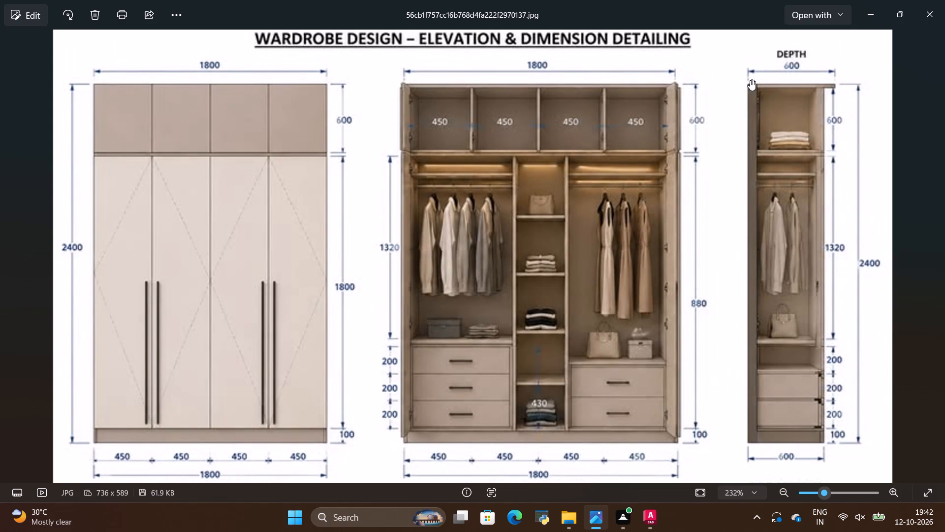
scroll(721, 121, "down", 2)
scroll(757, 51, "up", 1)
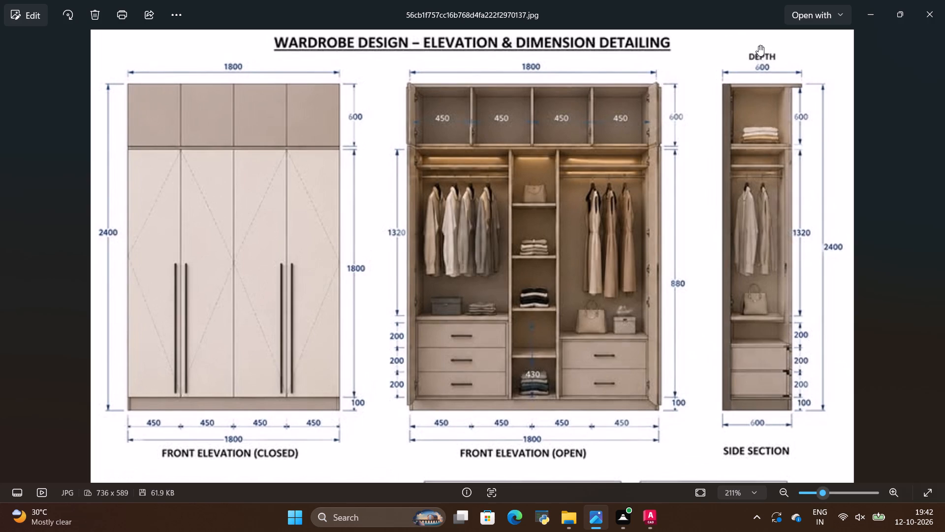
scroll(746, 57, "down", 1)
scroll(775, 69, "up", 2)
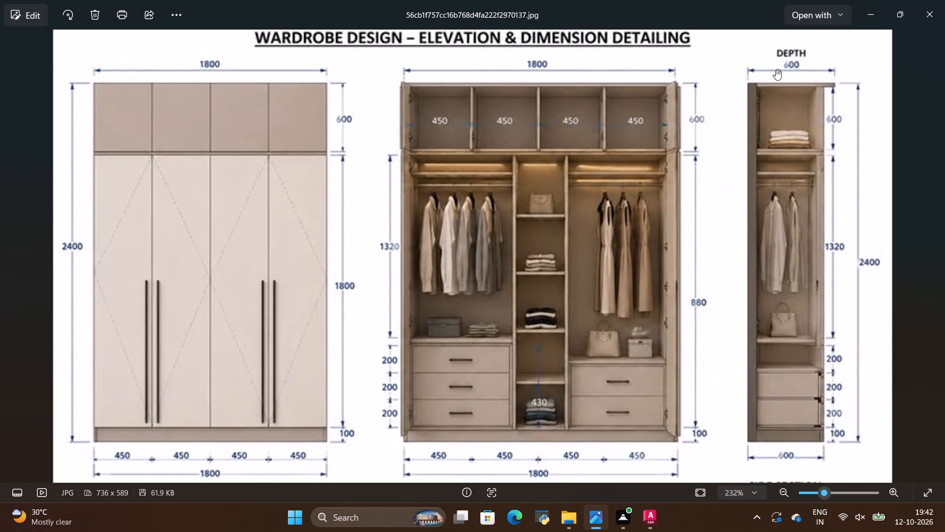
scroll(841, 48, "up", 3)
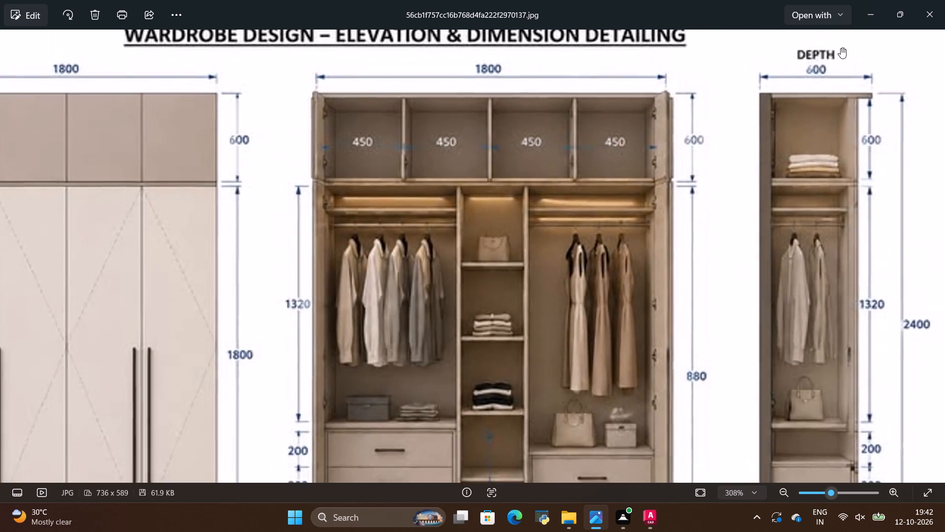
scroll(841, 48, "up", 1)
scroll(771, 151, "down", 2)
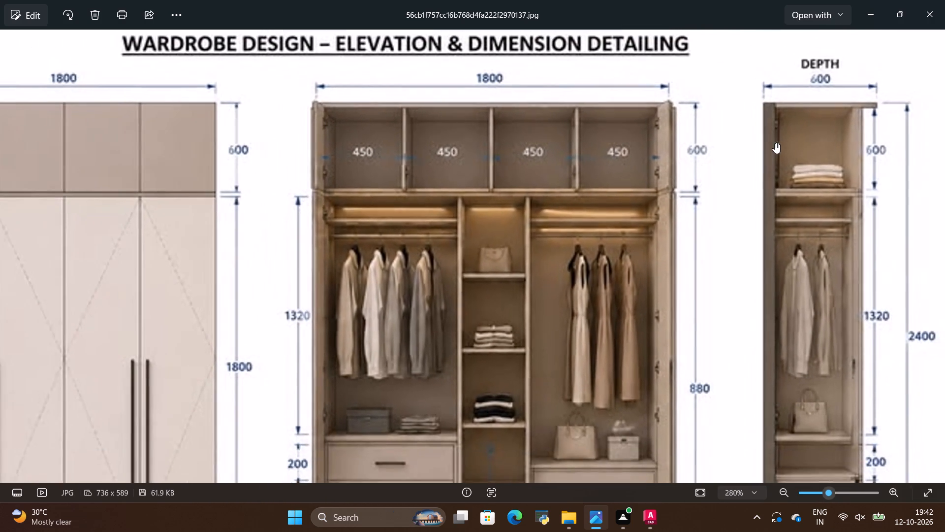
scroll(775, 143, "down", 4)
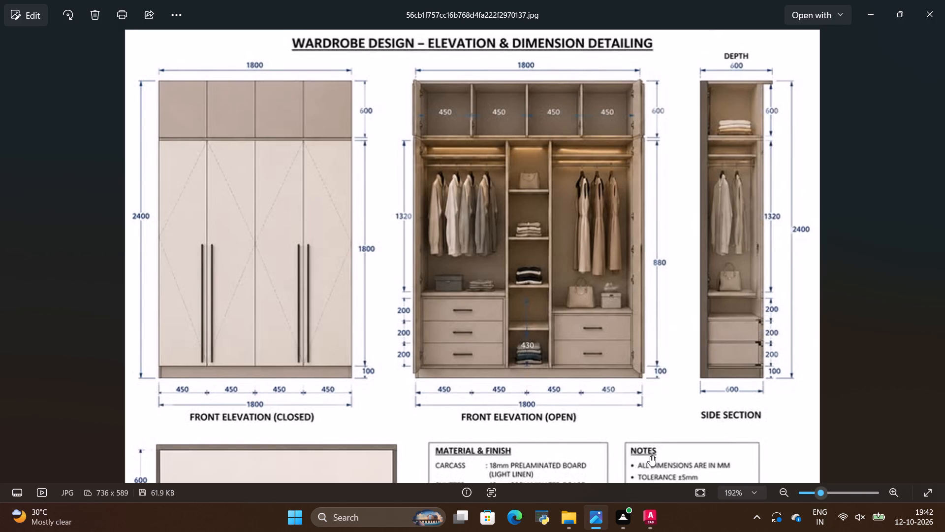
Switch between AutoCAD and the reference image to compare the drafted wardrobe elevation with the reference elevations.
left_click(644, 520)
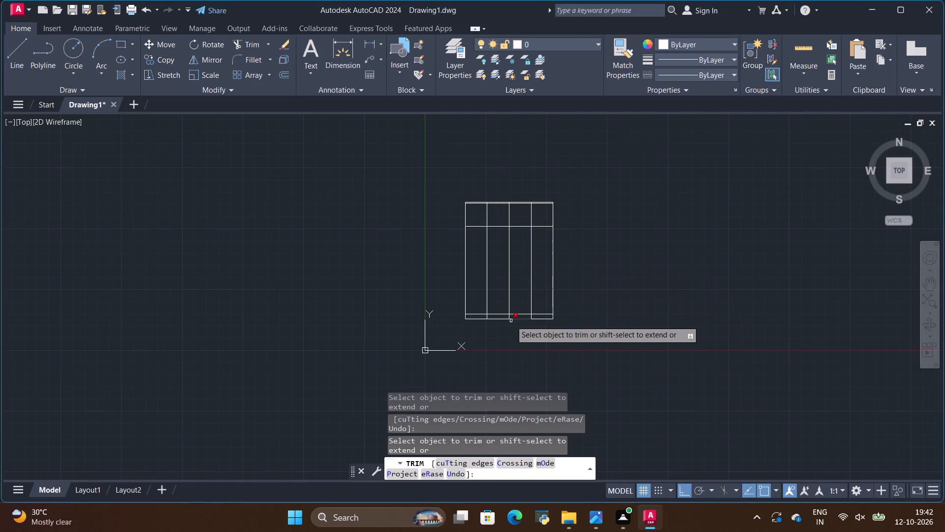
key("alt+Tab")
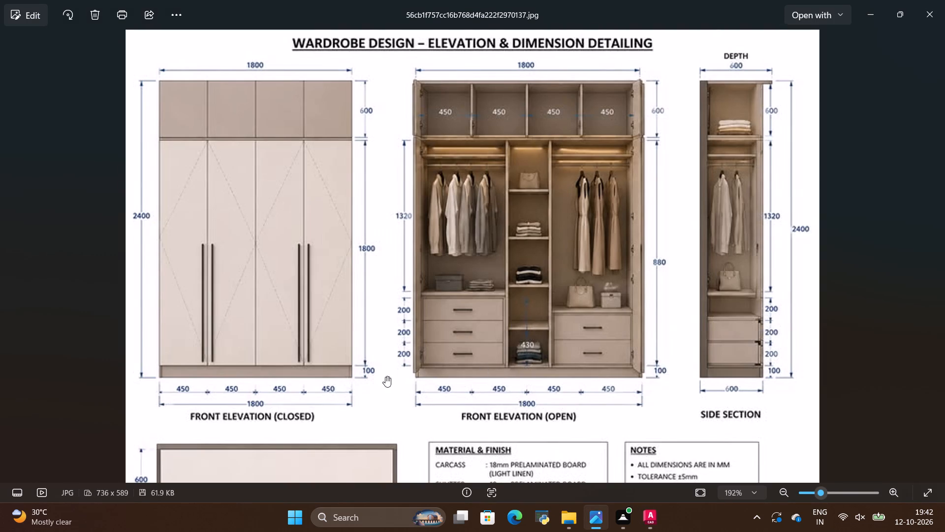
key("alt+Tab")
key("alt+Tab")
Switch to AutoCAD and copy the plinth's top line upward at 200, 400 and 600 mm for the drawer divisions.
key("alt+Tab")
key("alt+Tab")
key("alt+Tab")
scroll(507, 280, "up", 2)
scroll(492, 332, "down", 2)
scroll(486, 354, "up", 2)
scroll(475, 352, "down", 2)
key("space")
scroll(454, 344, "up", 2)
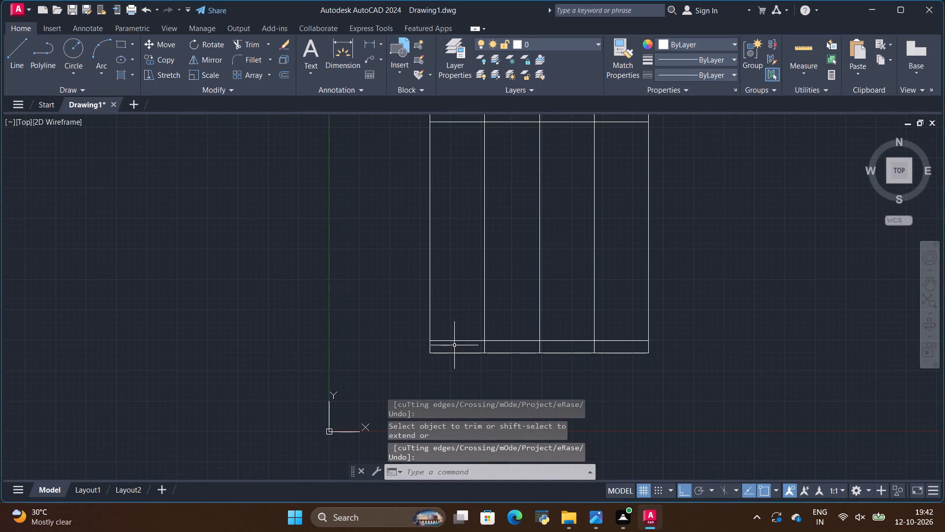
left_click(457, 343)
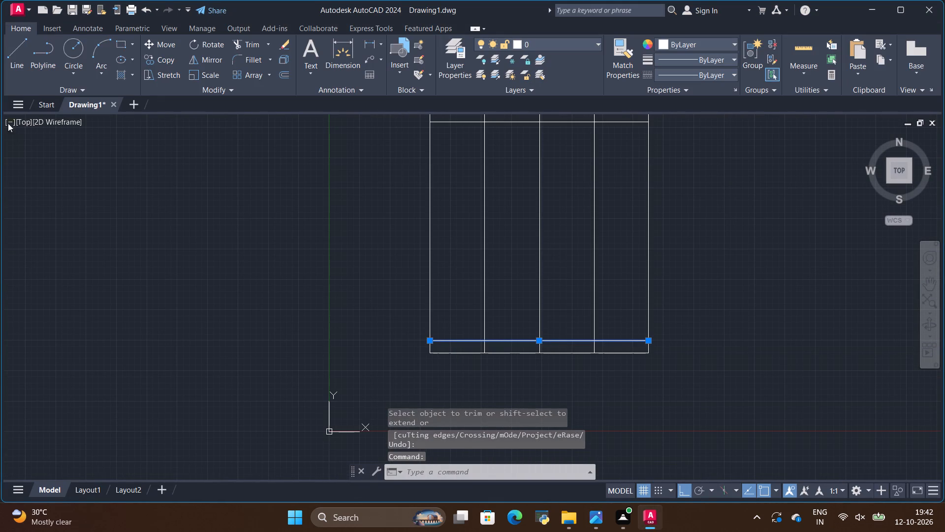
left_click(152, 61)
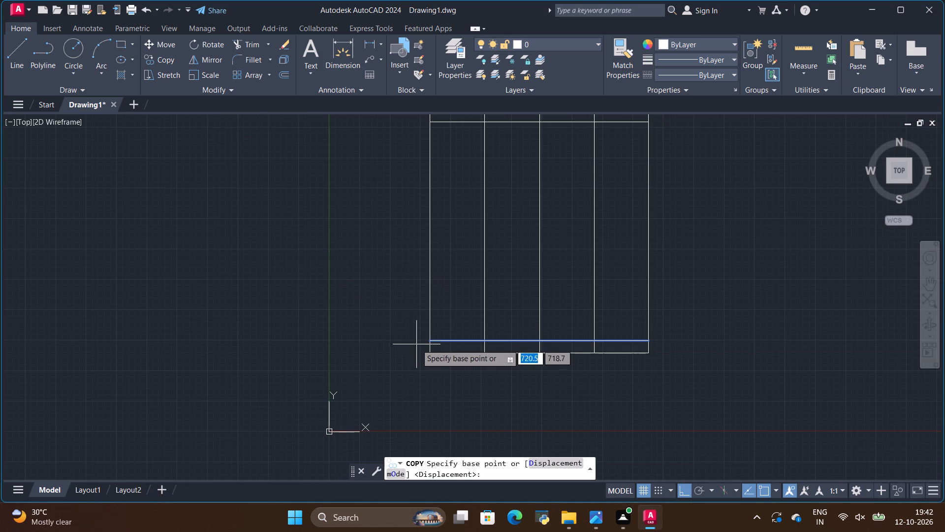
left_click(427, 340)
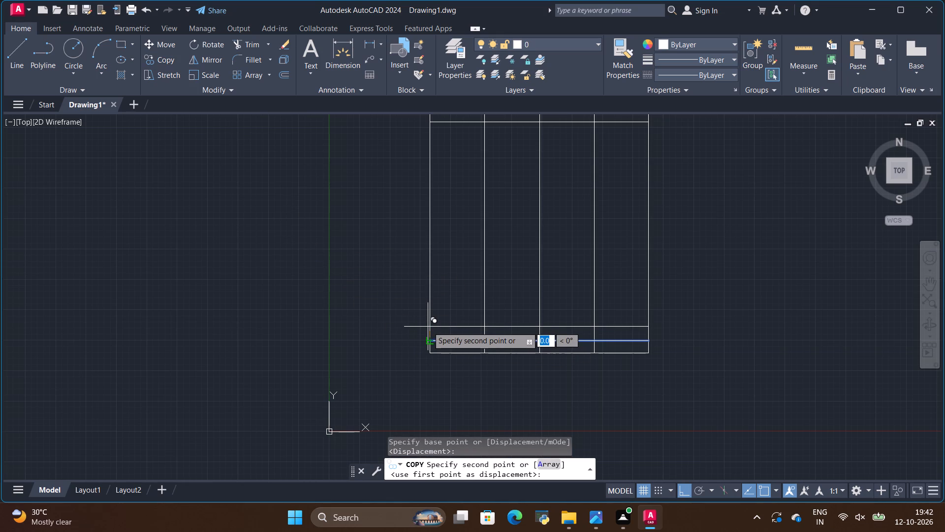
key("BackSpace")
type("200")
key("Return")
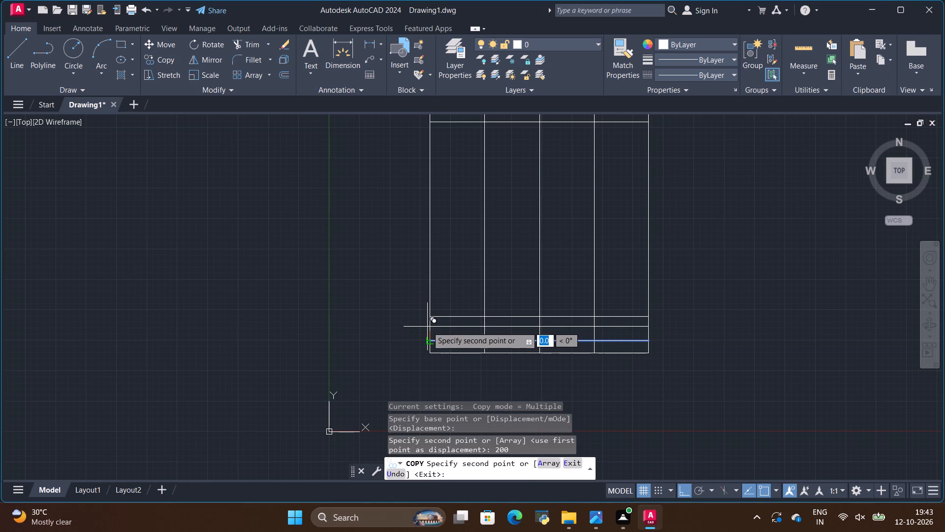
key("BackSpace")
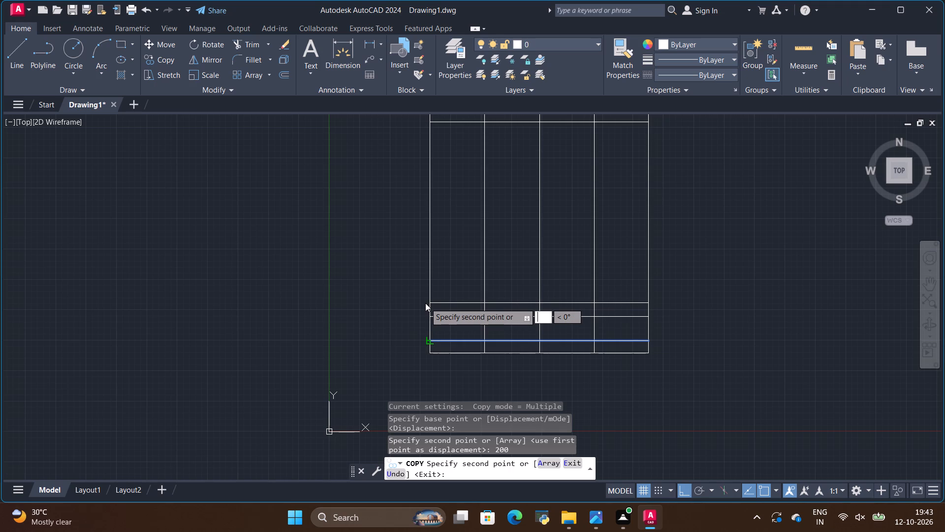
type("400")
key("Return")
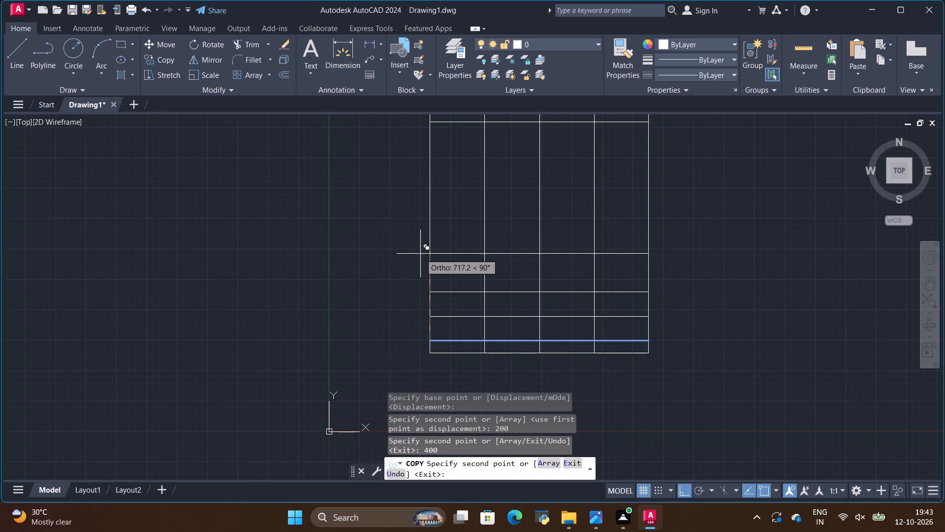
key("BackSpace")
type("600")
key("Return")
key("Escape")
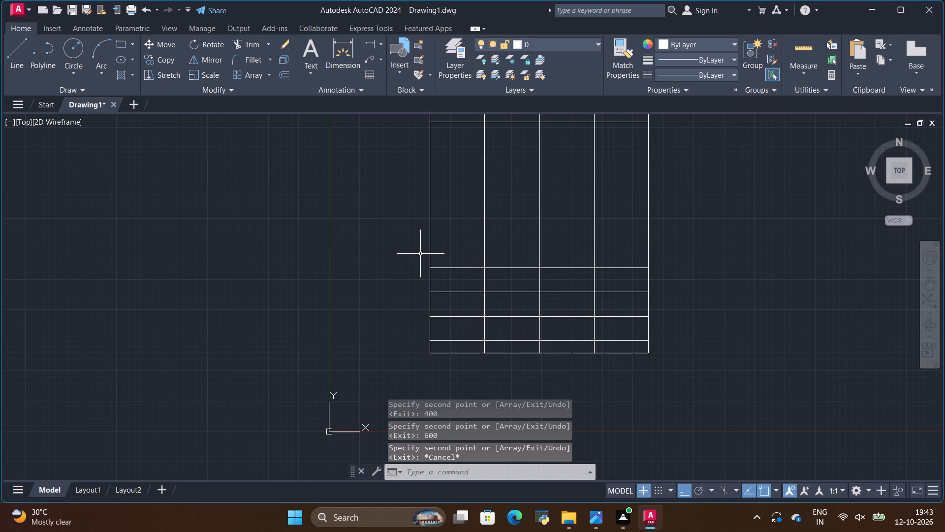
scroll(487, 252, "down", 2)
scroll(498, 207, "up", 1)
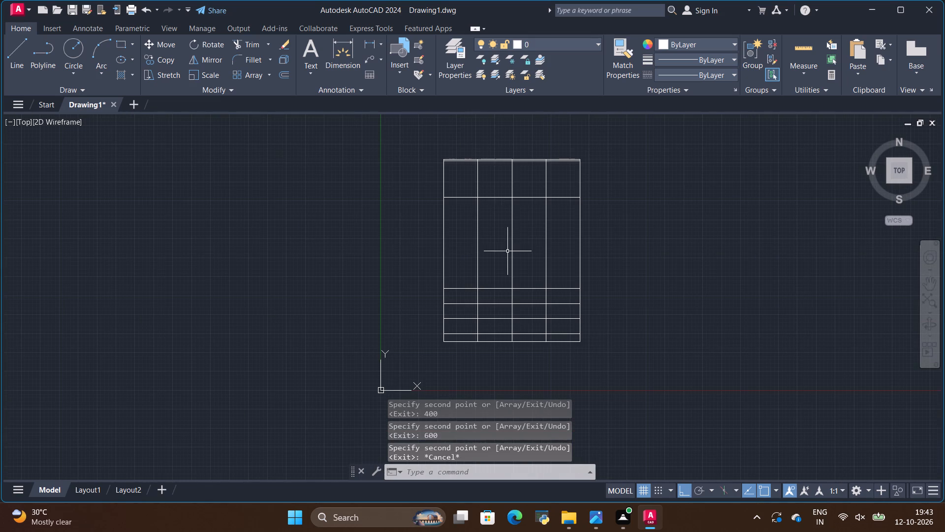
Switch to the wardrobe reference image in Photos and examine the open front elevation's drawers and the overall sheet.
key("alt+Tab")
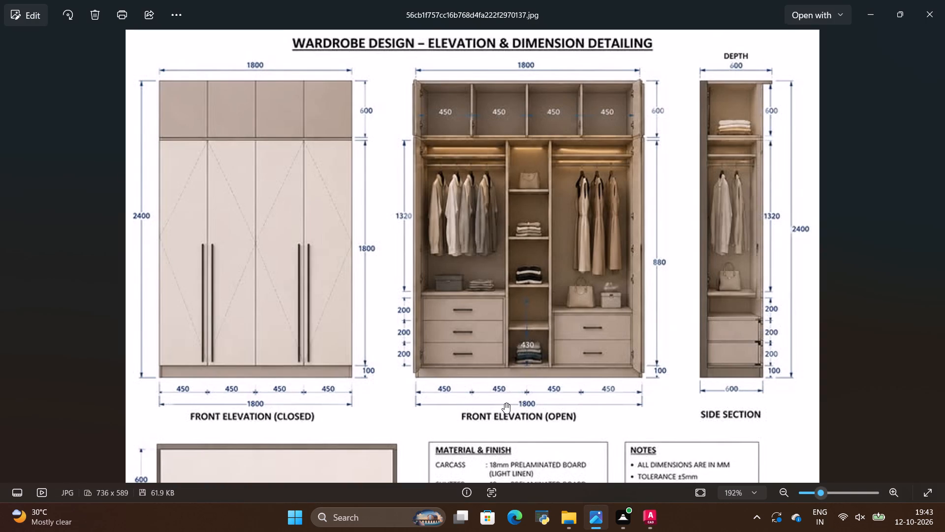
scroll(538, 416, "up", 2)
scroll(573, 389, "up", 1)
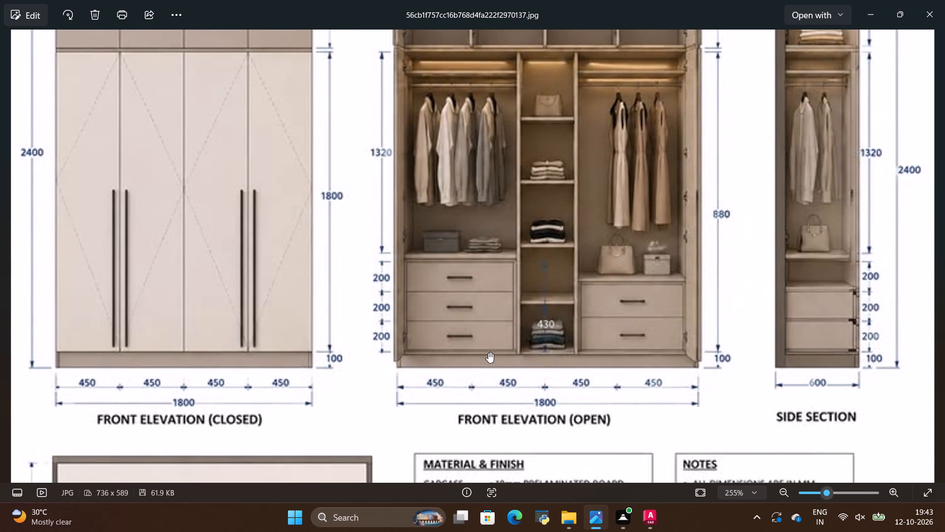
scroll(488, 354, "down", 3)
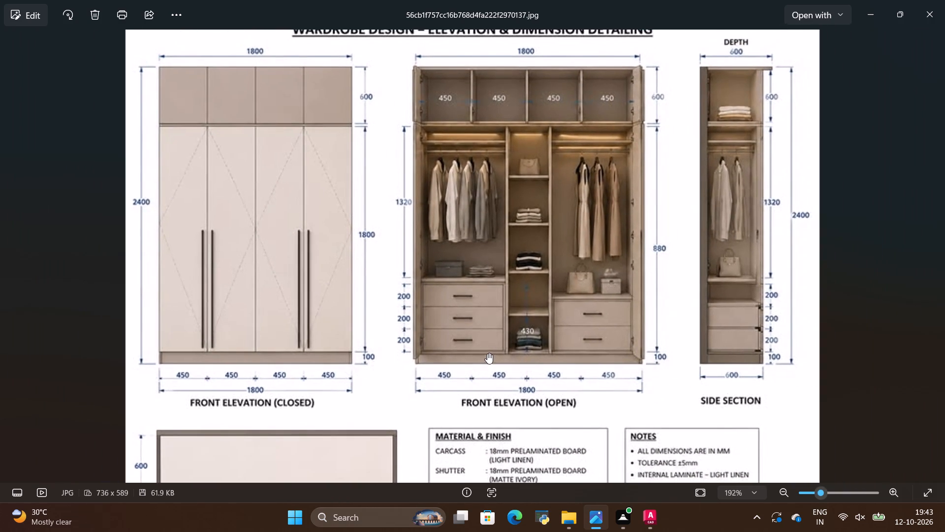
scroll(488, 343, "up", 2)
scroll(489, 344, "down", 5)
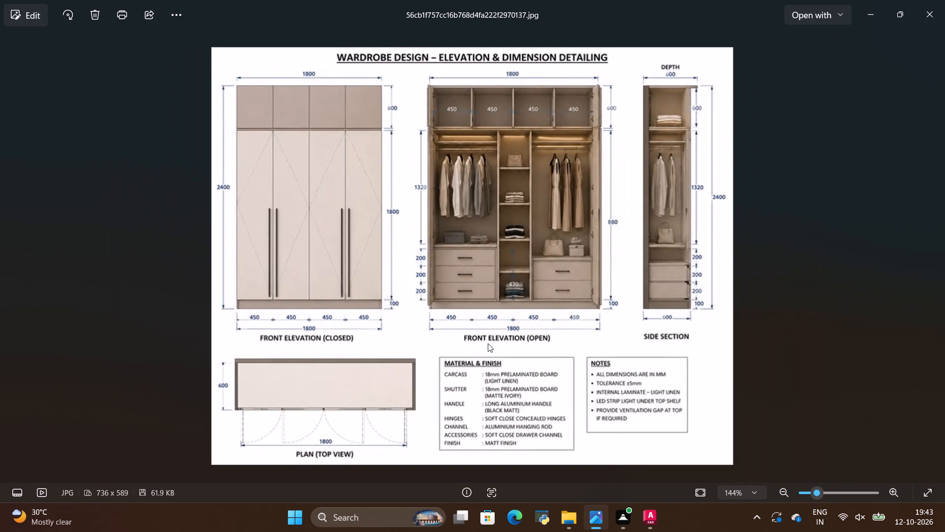
scroll(487, 343, "up", 1)
scroll(487, 330, "down", 1)
scroll(483, 61, "up", 1)
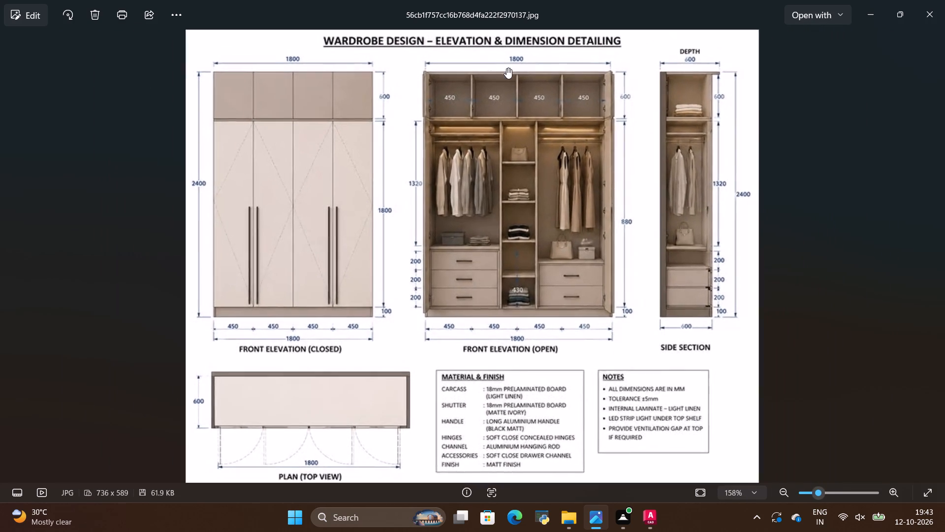
scroll(507, 66, "up", 2)
Examine the loft and hanging sections of the open front elevation, switching between windows to compare with the drafted elevation.
key("alt+Tab")
key("alt+Tab")
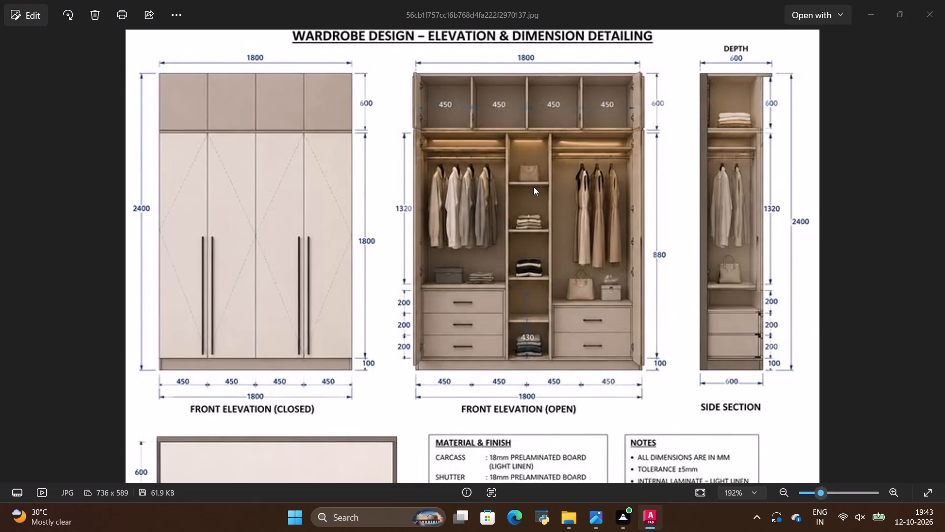
scroll(528, 342, "up", 2)
scroll(483, 101, "up", 1)
scroll(491, 113, "down", 2)
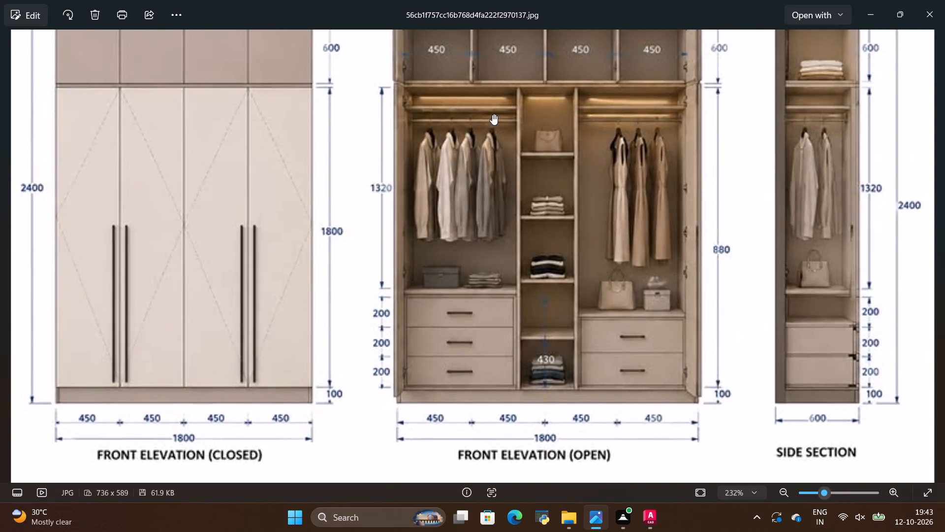
scroll(492, 114, "down", 3)
scroll(513, 40, "up", 6)
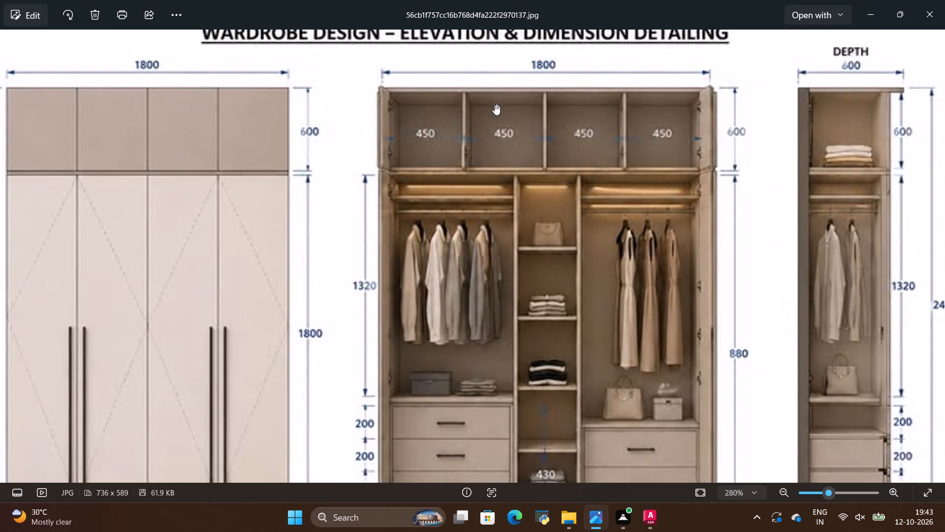
key("alt+Tab")
key("alt+Tab")
key("alt+Tab")
key("alt+Tab")
Examine the central shelf column and the side compartments of the open front elevation in the reference image.
scroll(561, 210, "down", 4)
scroll(510, 305, "up", 1)
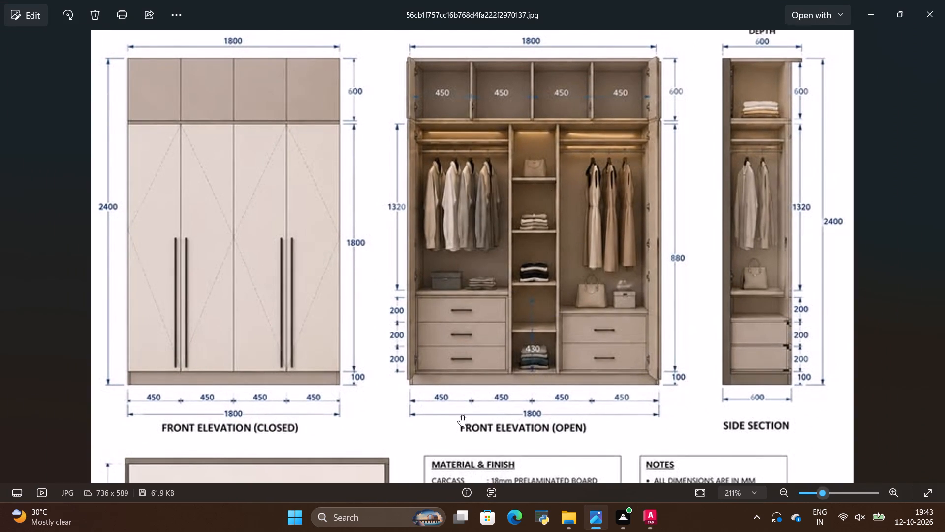
scroll(519, 416, "up", 1)
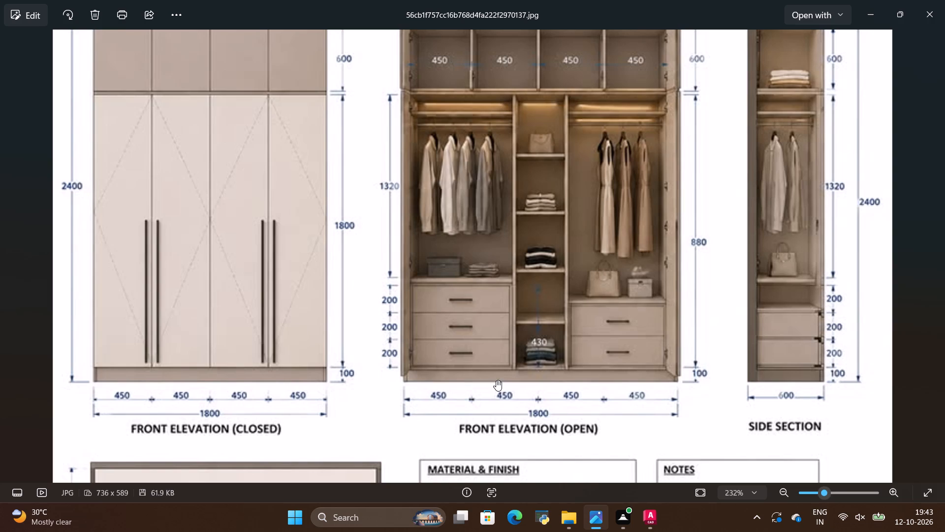
scroll(558, 359, "up", 1)
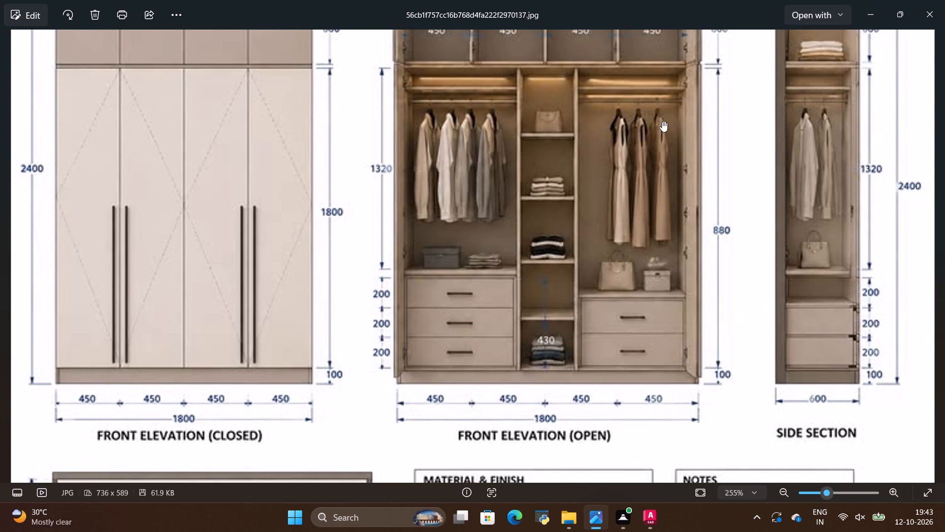
scroll(561, 212, "down", 1)
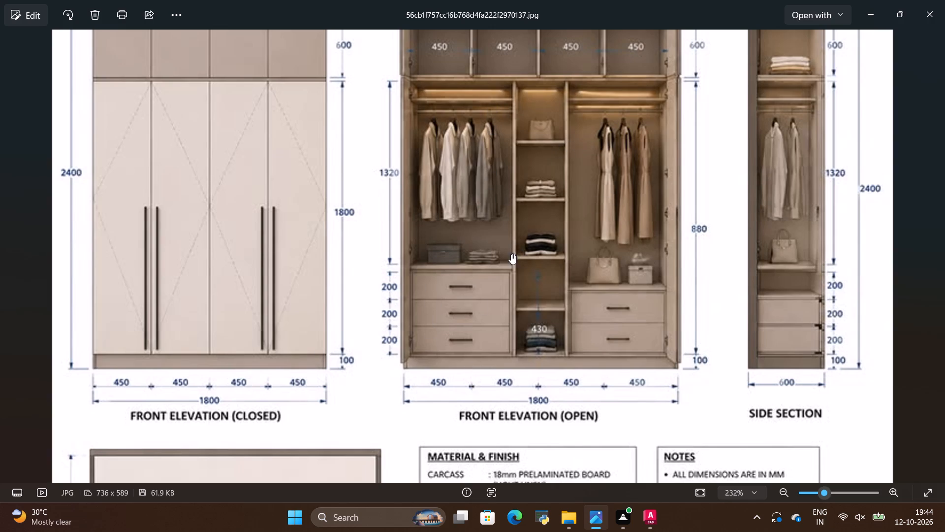
scroll(531, 155, "up", 1)
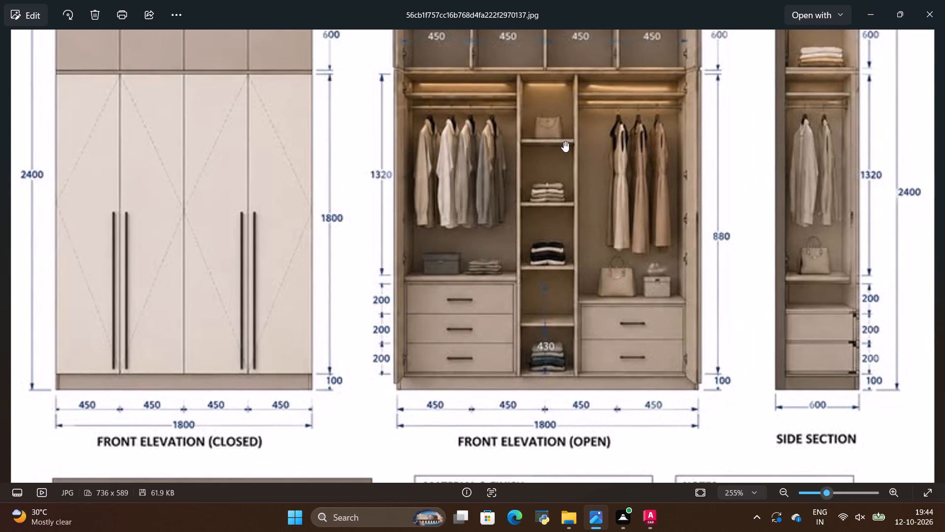
scroll(559, 143, "up", 1)
scroll(559, 143, "down", 1)
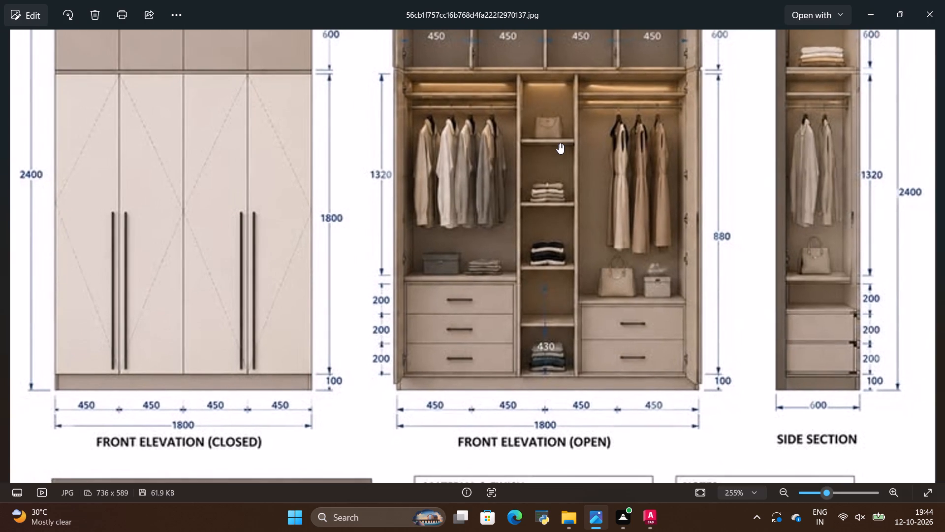
Examine the lower central shelves' height dimension and the adjacent drawers of the open front elevation up close.
scroll(563, 204, "up", 1)
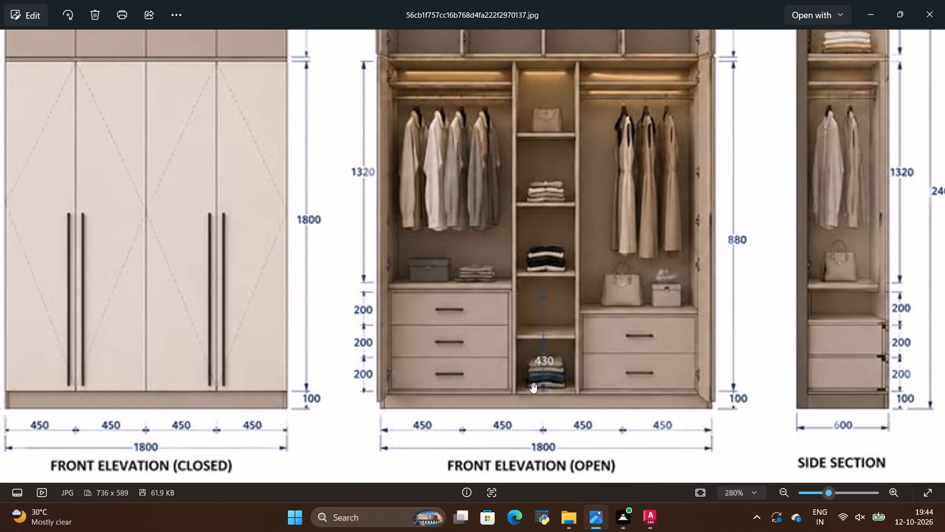
scroll(532, 383, "up", 3)
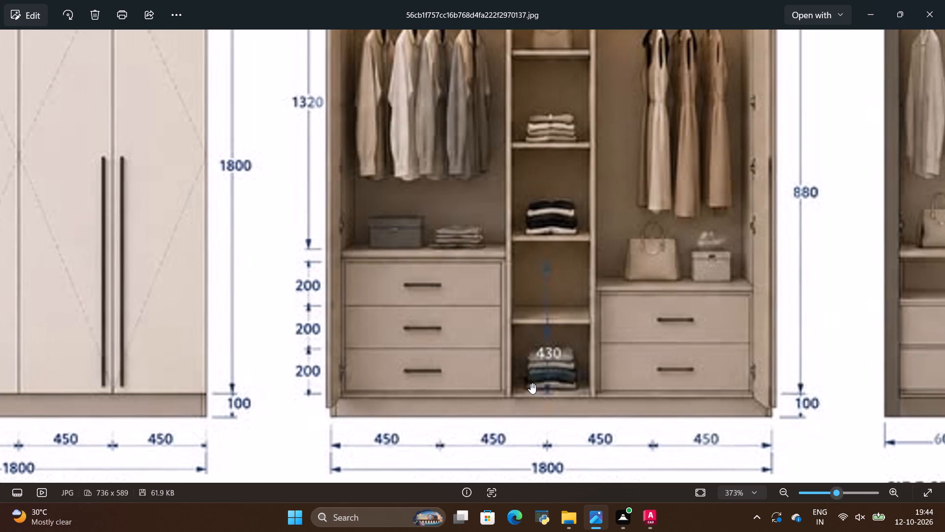
scroll(531, 383, "down", 4)
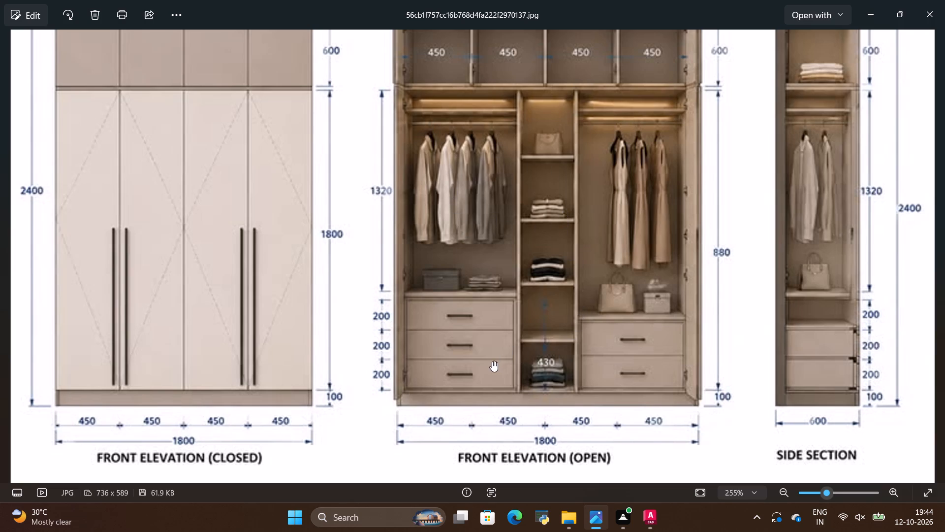
scroll(567, 385, "down", 1)
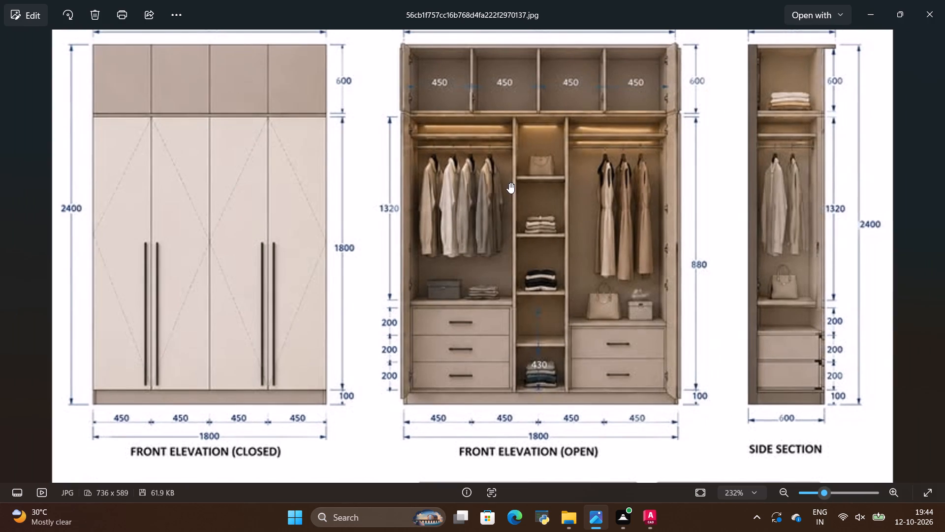
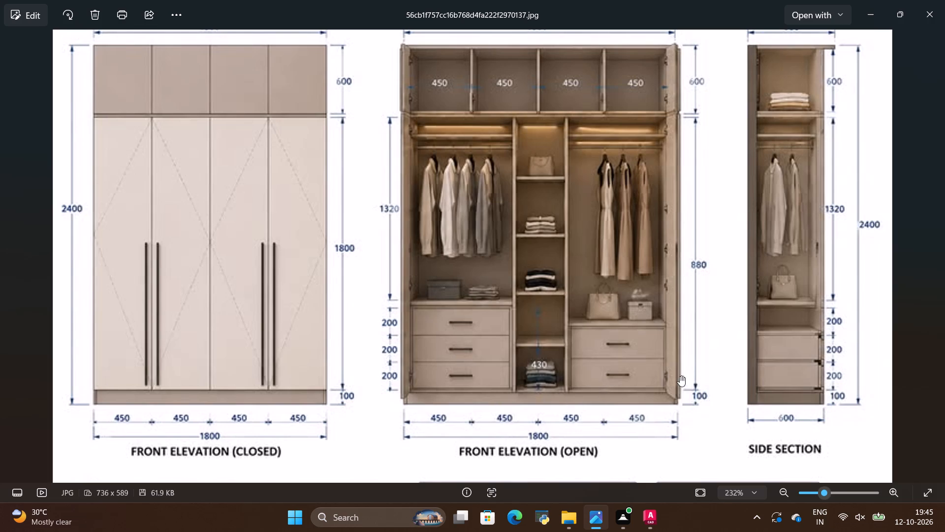
Compare the open front elevation in the wardrobe reference image with the drafted elevation in AutoCAD.
key("alt+Tab")
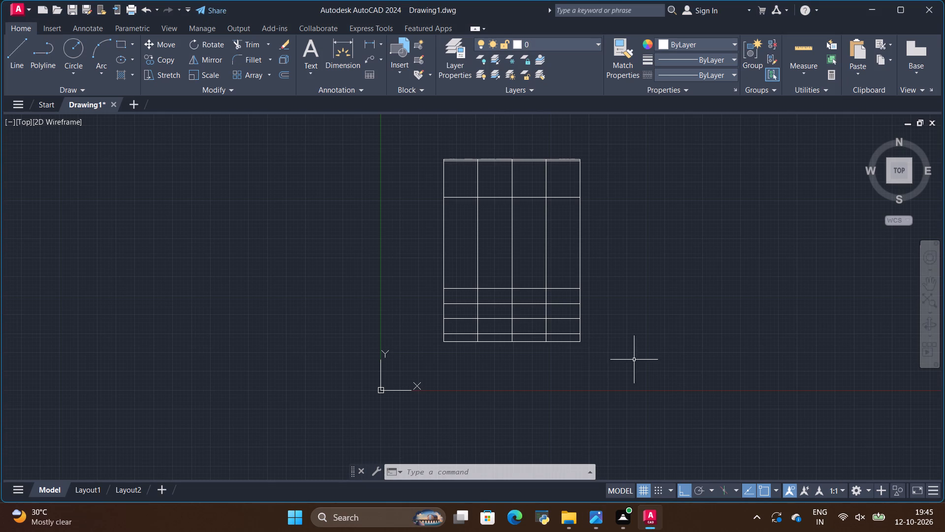
key("alt+Tab")
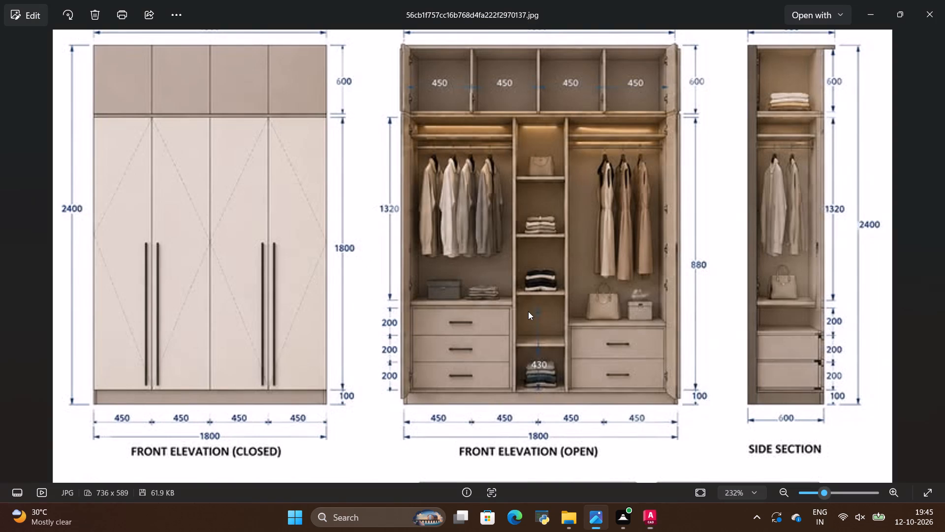
key("alt+Tab")
key("alt+Tab")
key("alt+Tab")
key("alt+Tab")
key("alt+Tab")
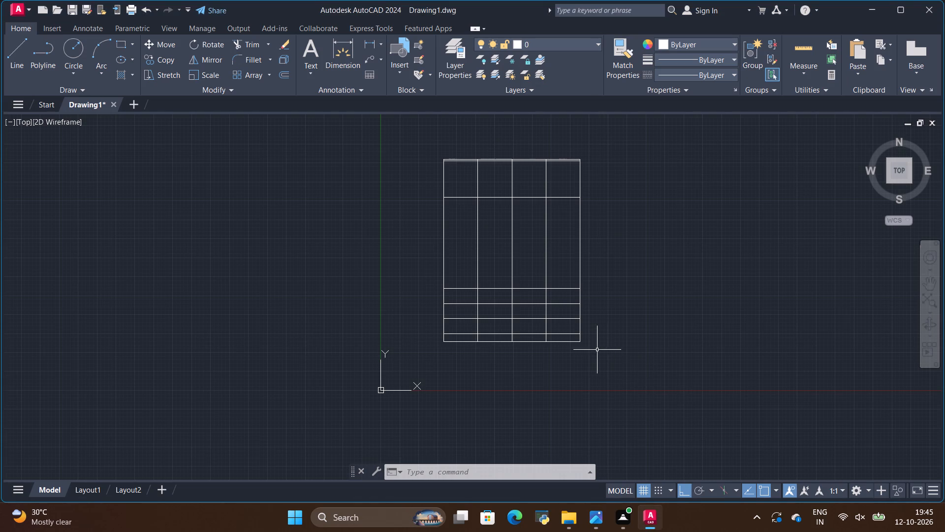
key("alt+Tab")
key("alt+Tab")
Trim away the three vertical dividers between the loft's bottom line and the top drawer line.
left_click(251, 45)
key("alt+Tab")
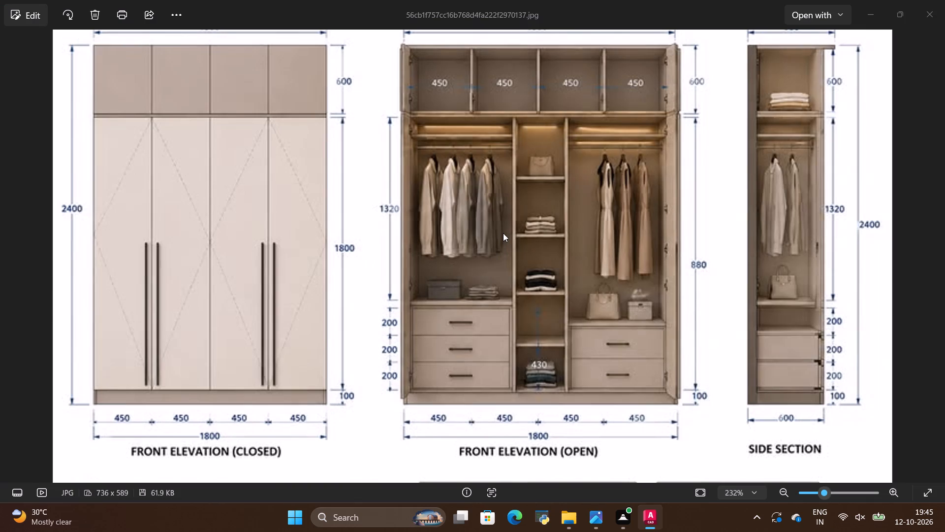
key("alt+Tab")
left_click_drag(463, 234, 473, 233)
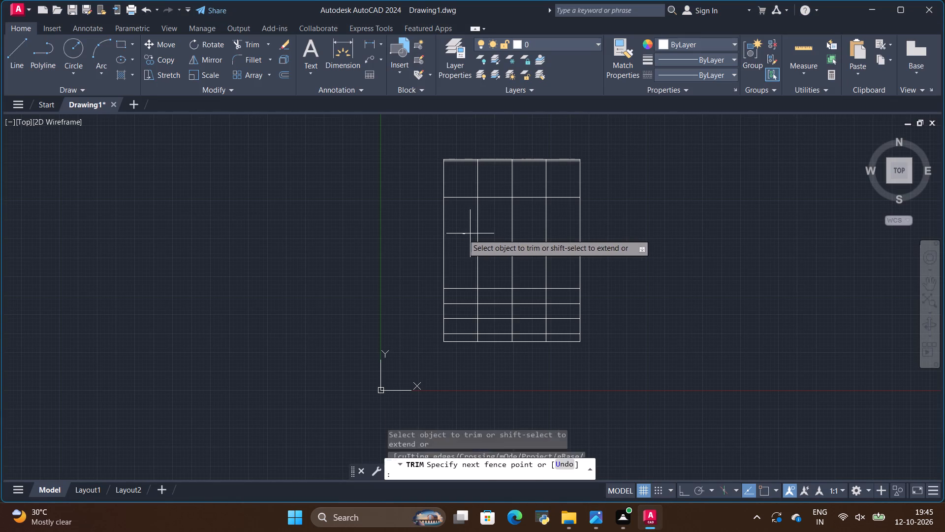
left_click_drag(473, 233, 559, 232)
key("alt+Tab")
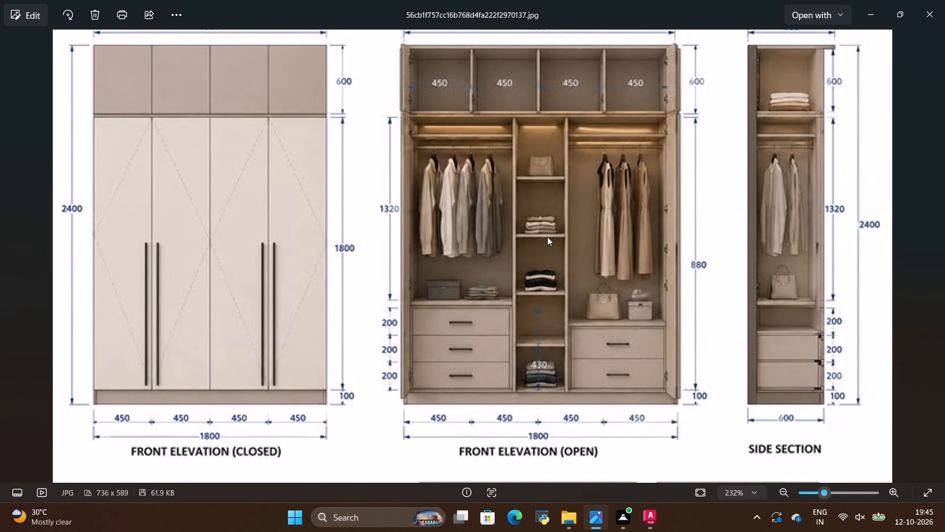
key("alt+Tab")
Trim the three vertical dividers out of the three drawer rows and the plinth strip at the wardrobe's base.
scroll(499, 352, "up", 2)
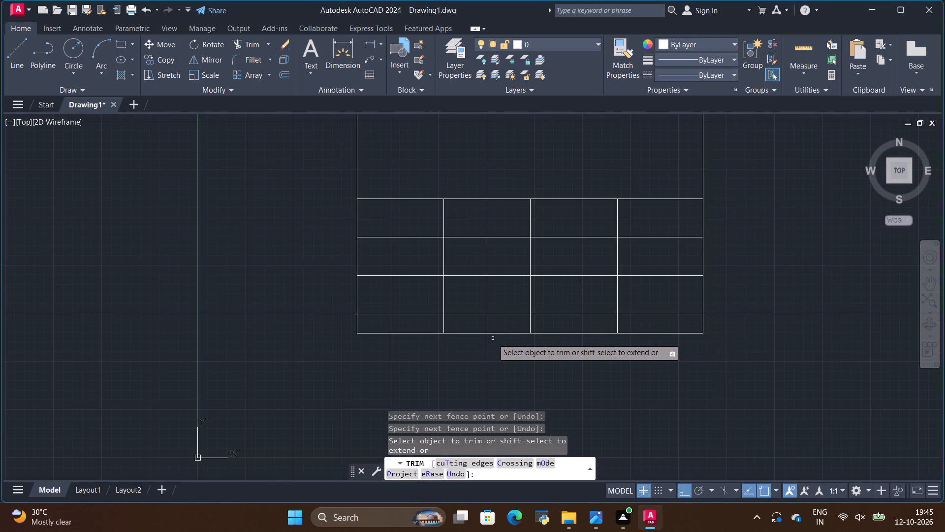
key("alt+Tab")
key("alt+Tab")
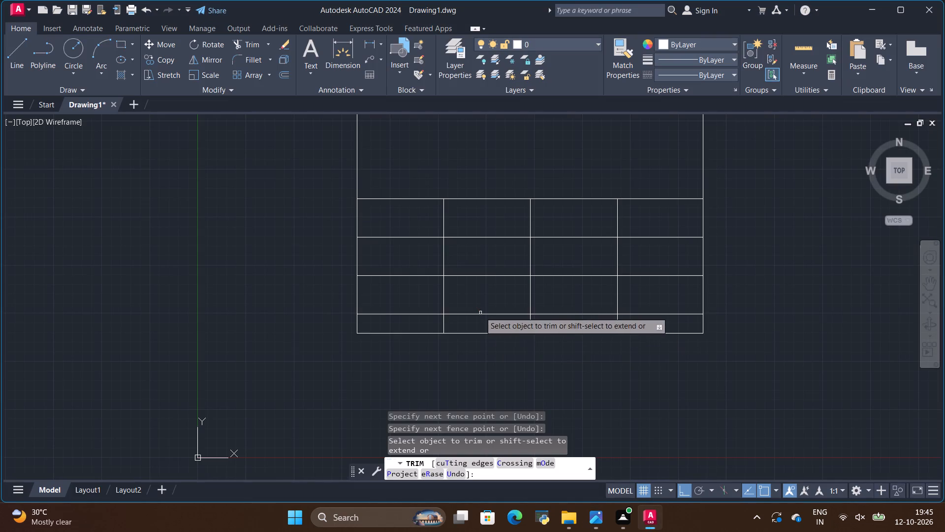
key("alt+Tab")
key("alt+Tab")
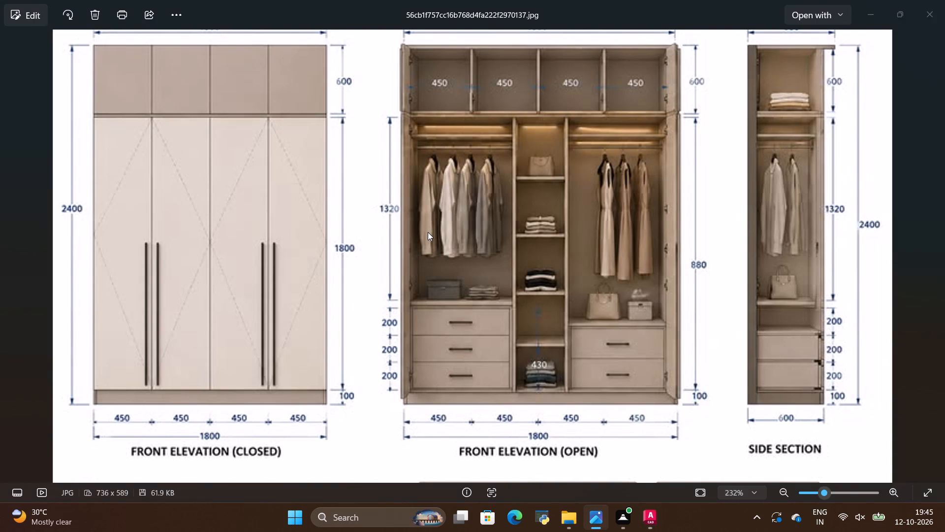
left_click_drag(421, 226, 623, 224)
left_click_drag(424, 264, 635, 262)
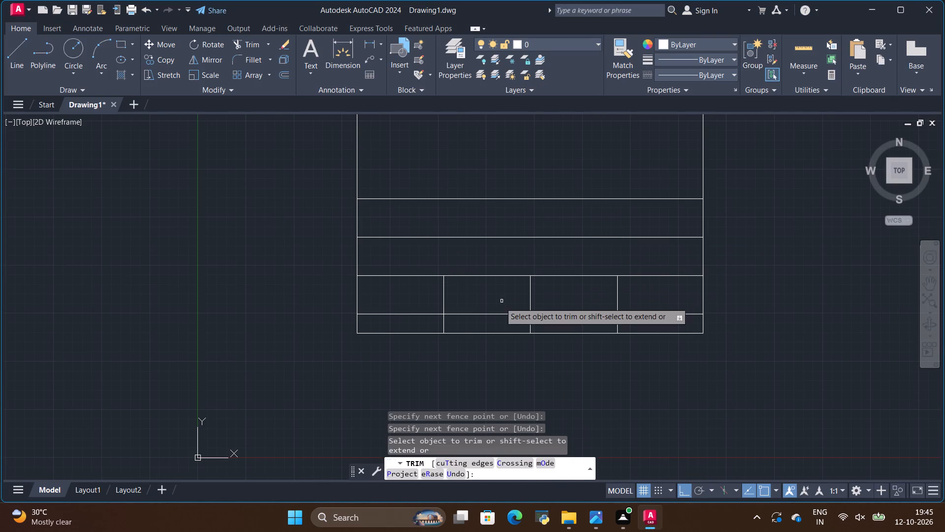
left_click_drag(425, 304, 637, 291)
scroll(458, 338, "up", 1)
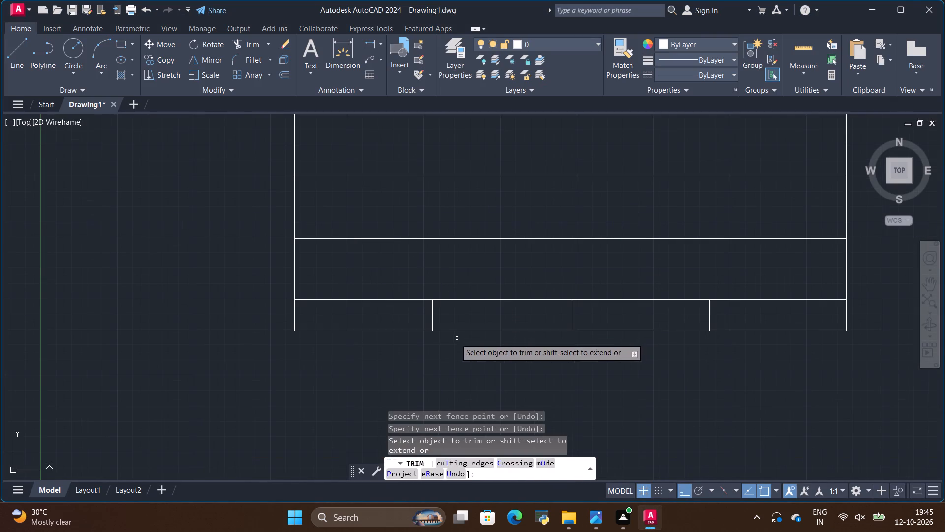
left_click_drag(421, 324, 721, 314)
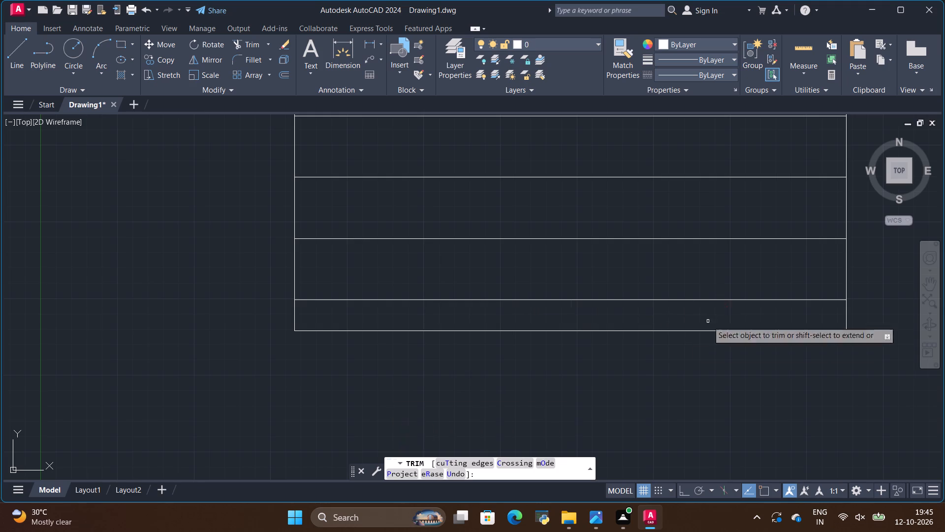
Draw a vertical line over the wardrobe's left edge from the loft's bottom line down to the base line.
scroll(660, 361, "down", 4)
scroll(659, 361, "up", 1)
key("alt+Tab")
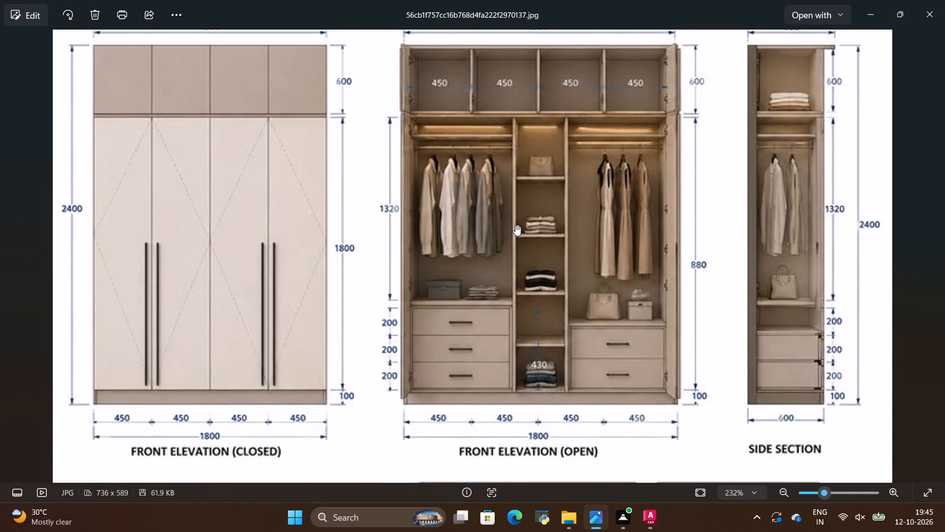
key("alt+Tab")
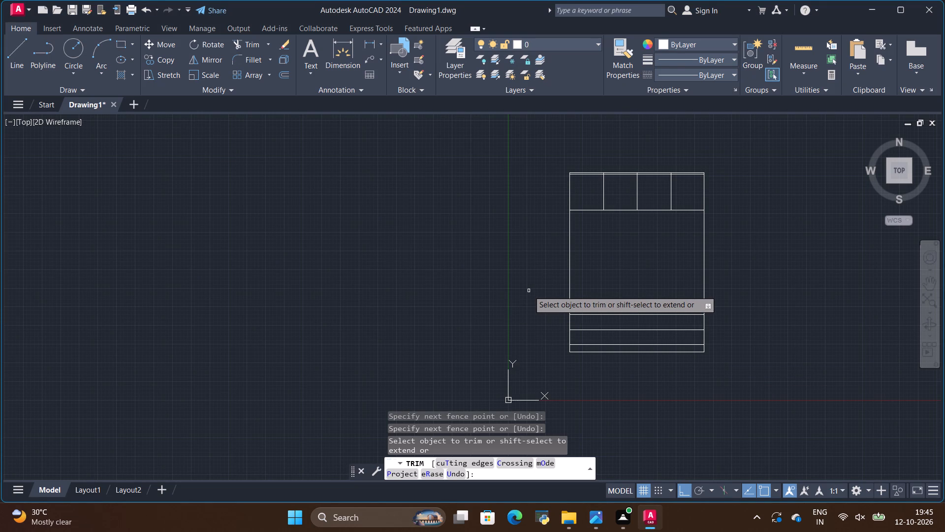
scroll(671, 214, "up", 1)
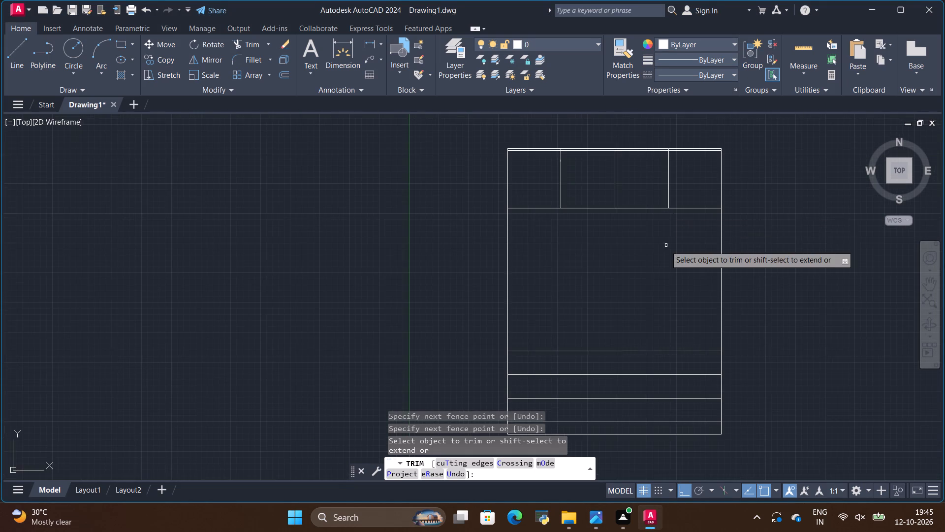
scroll(665, 246, "down", 2)
scroll(668, 298, "up", 1)
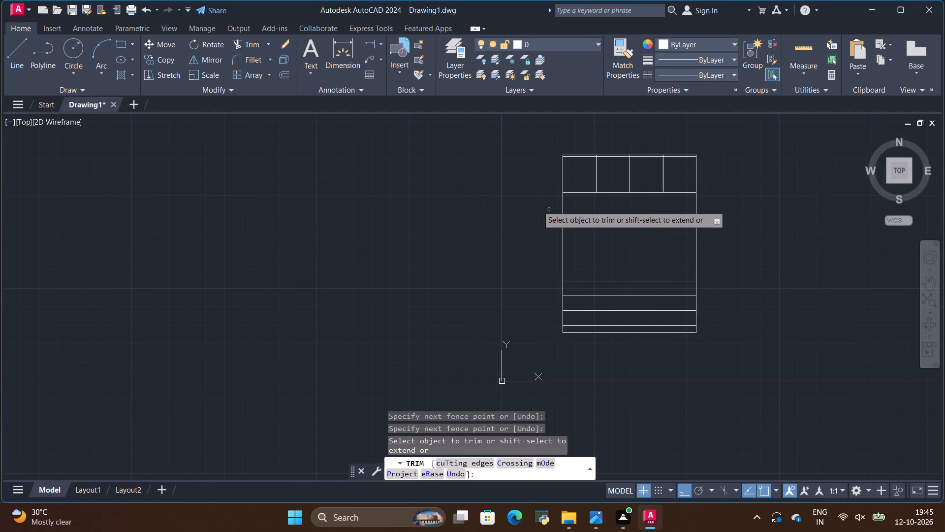
left_click(8, 54)
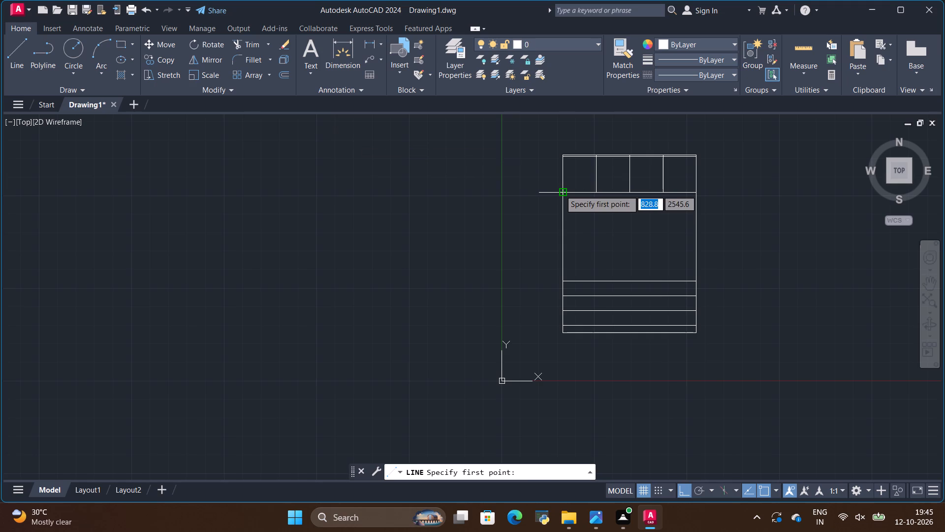
left_click(561, 190)
scroll(564, 332, "up", 2)
left_click(557, 337)
key("Escape")
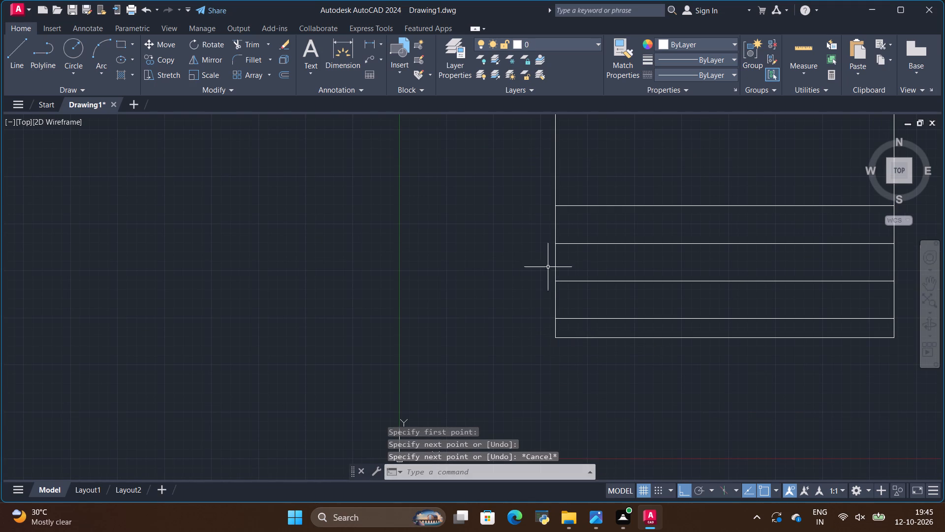
Copy the left edge line below the loft 700 mm to the right as the first internal partition.
left_click(554, 177)
scroll(560, 251, "down", 3)
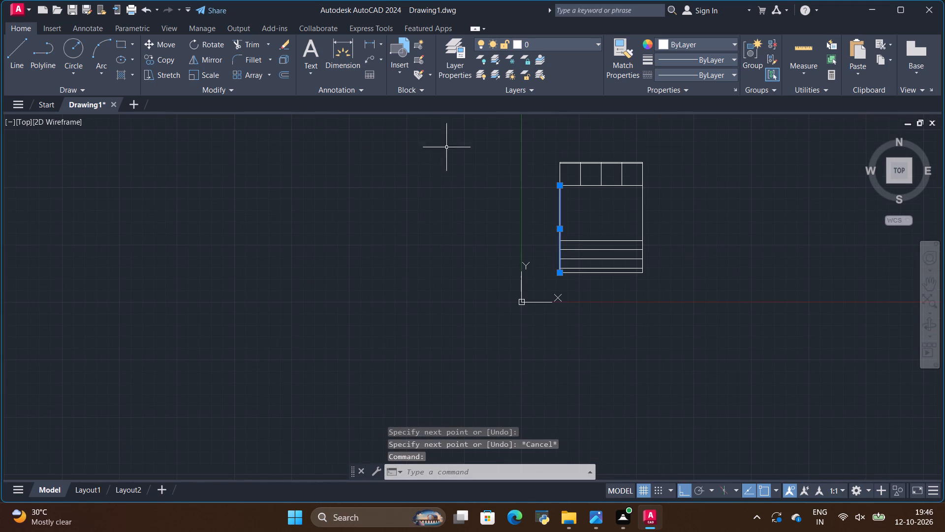
left_click(170, 58)
scroll(589, 189, "up", 2)
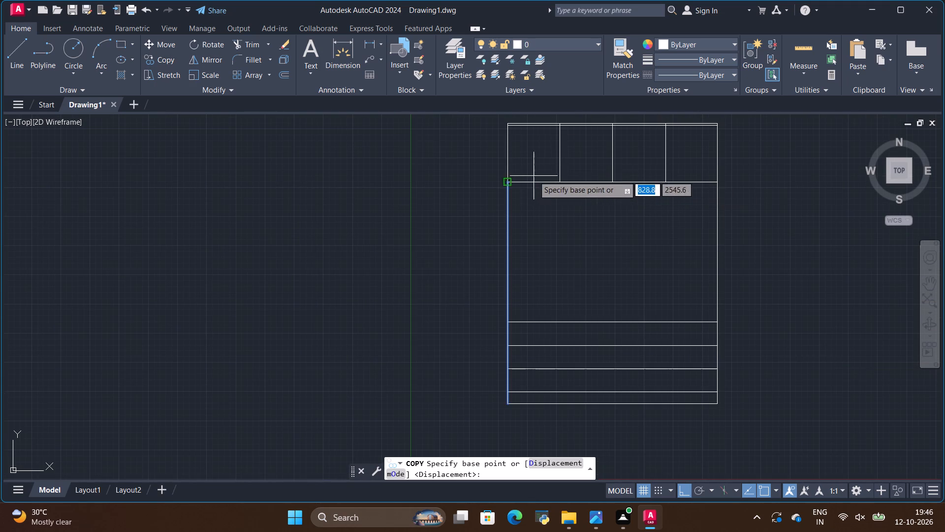
left_click(509, 182)
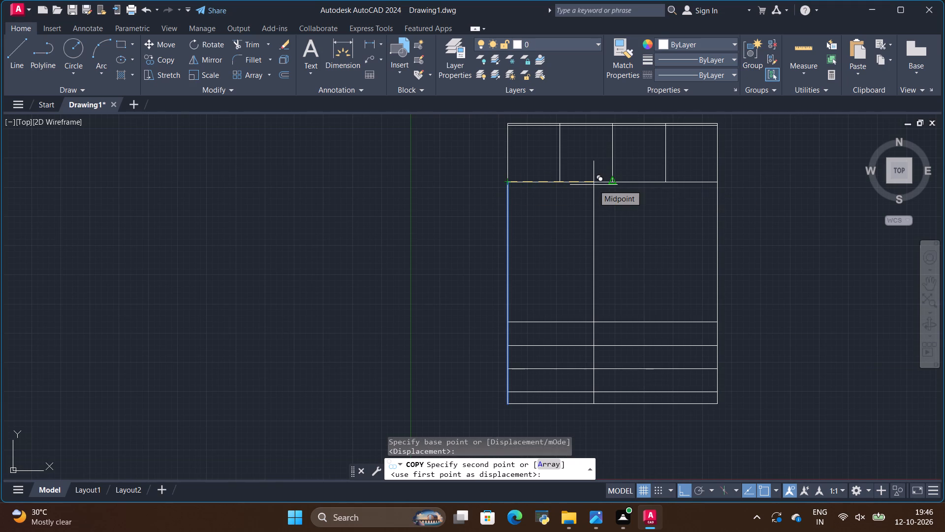
key("BackSpace")
type("700")
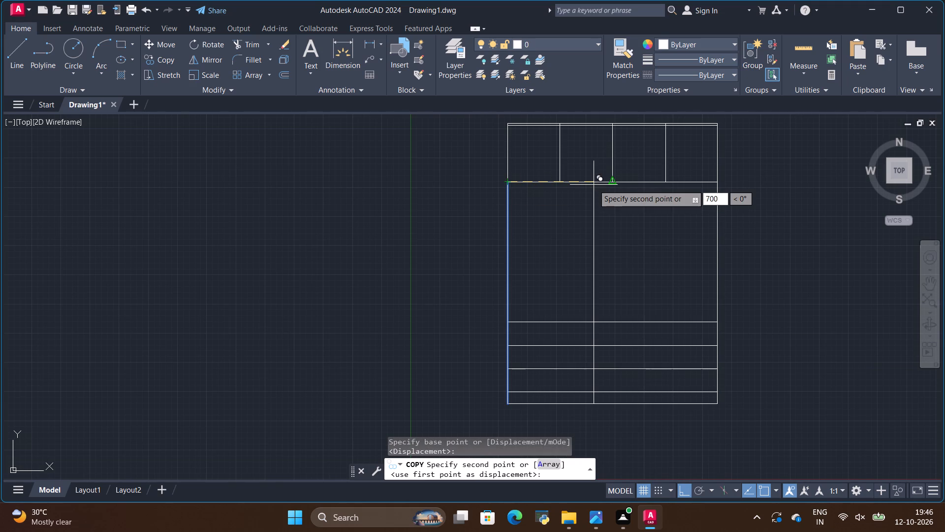
key("Return")
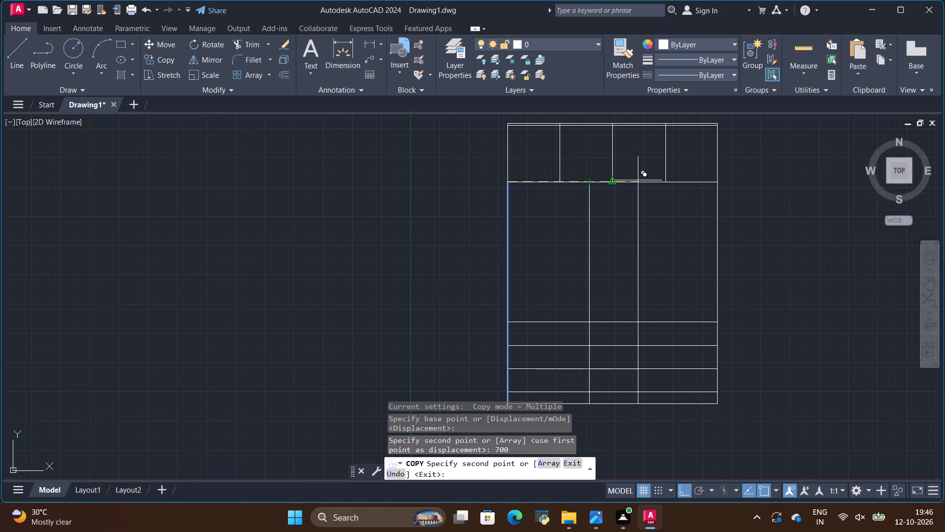
key("Escape")
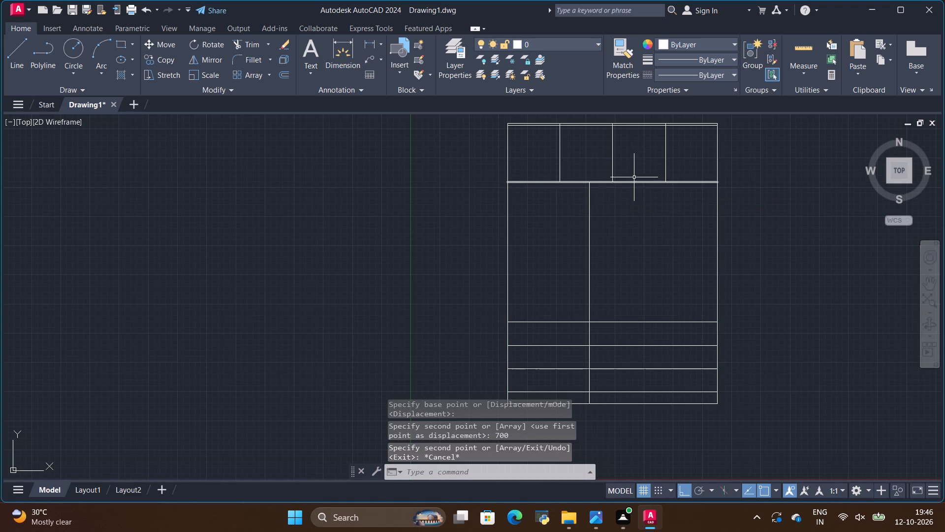
Copy the first partition line 400 mm to the right to form the central shelf column.
left_click(589, 205)
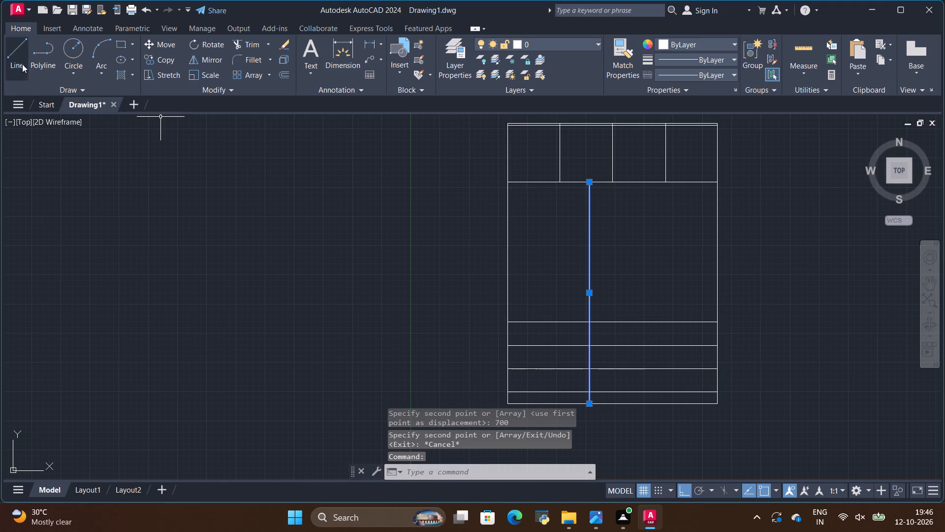
left_click(166, 59)
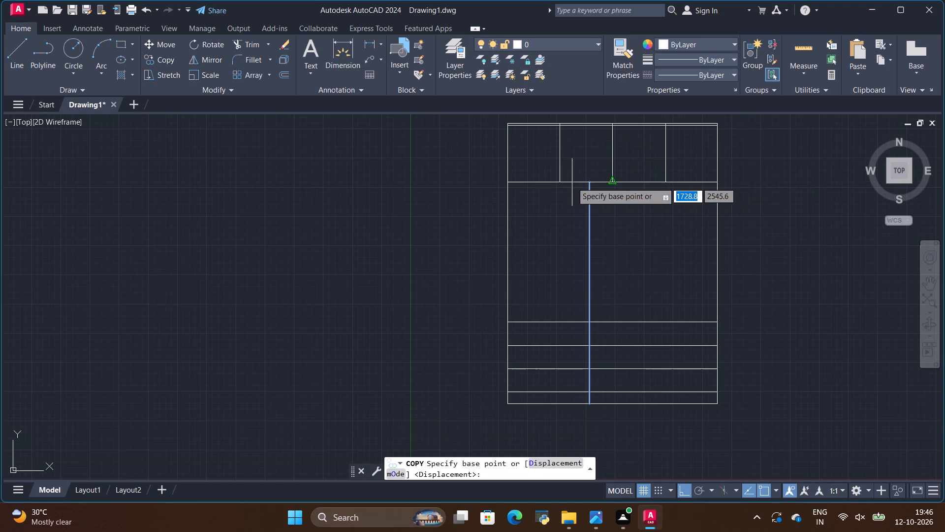
left_click(587, 181)
key("BackSpace")
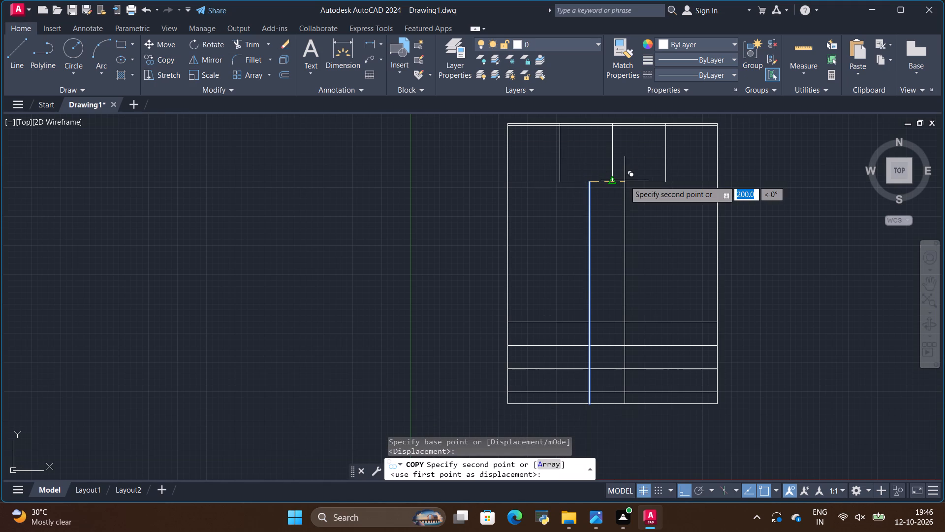
type("400")
key("Return")
key("Escape")
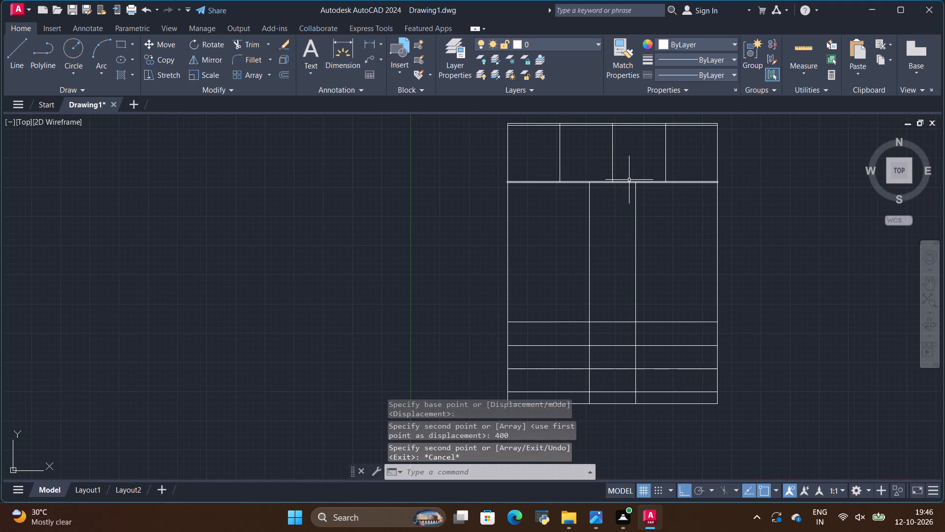
Trim the two internal partition lines out of the plinth strip at the wardrobe's base.
scroll(670, 188, "down", 3)
scroll(645, 225, "up", 3)
scroll(647, 217, "down", 3)
scroll(664, 163, "up", 2)
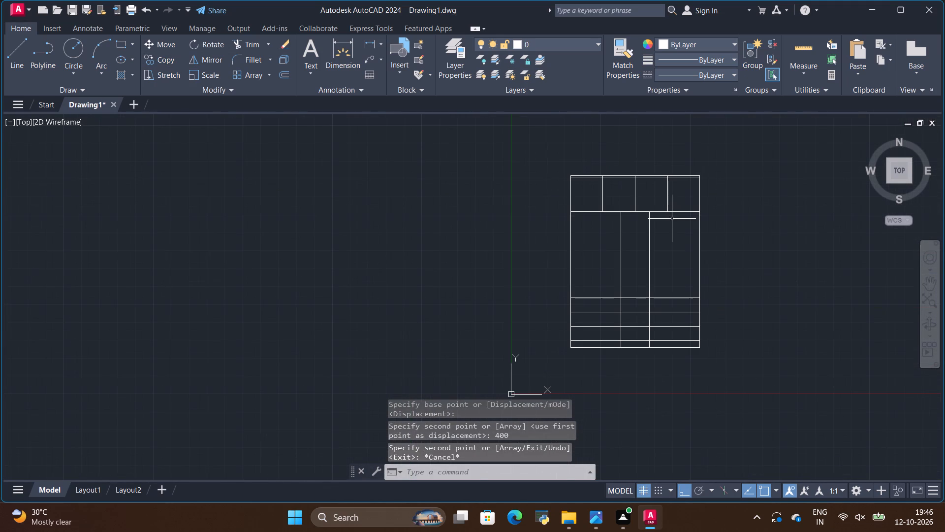
key("alt+Tab")
key("alt+Tab")
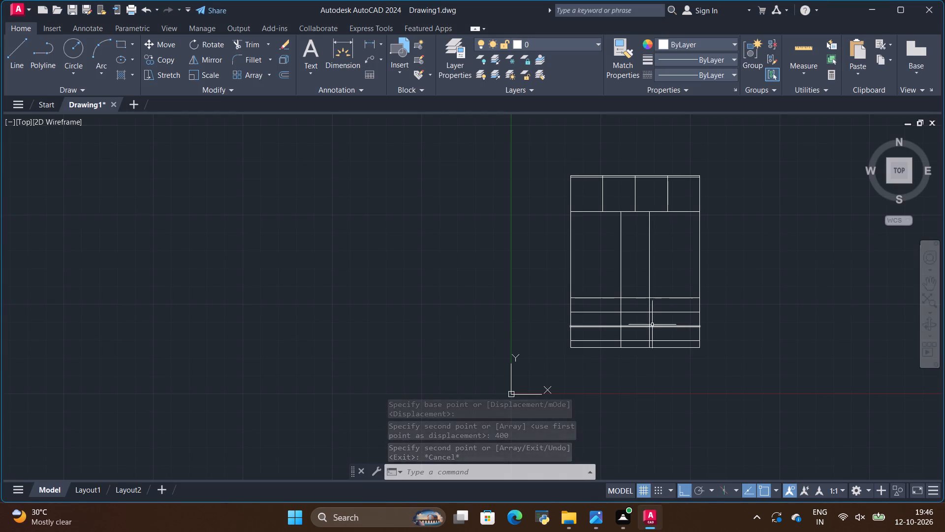
key("alt+Tab")
key("alt+Tab")
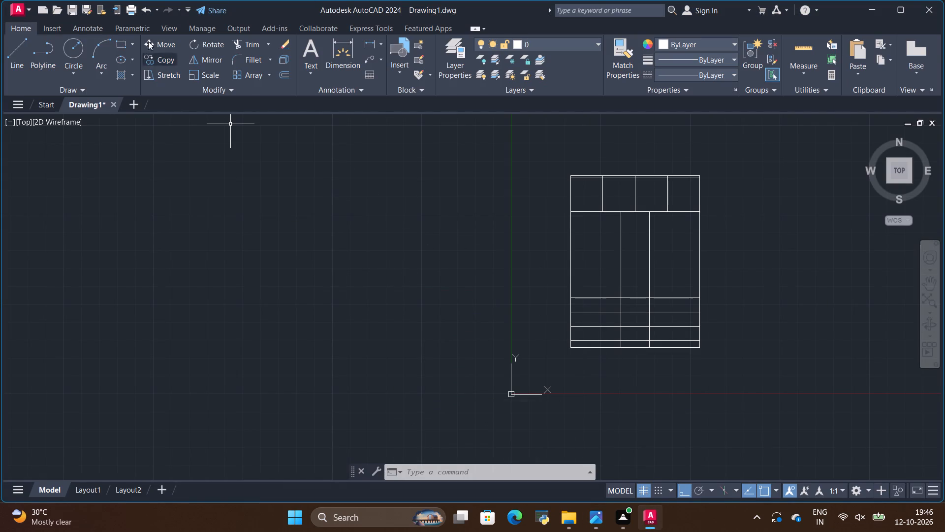
left_click(250, 42)
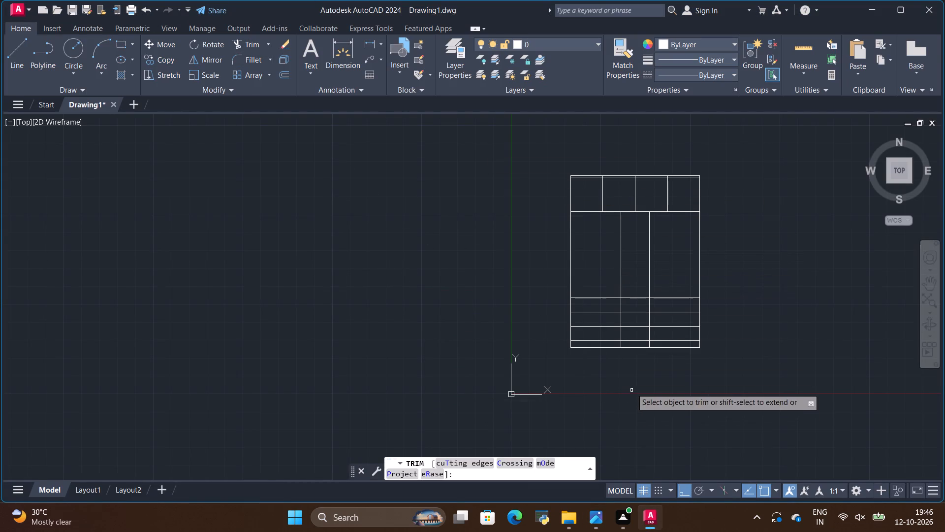
scroll(630, 372, "up", 1)
key("alt+Tab")
key("alt+Tab")
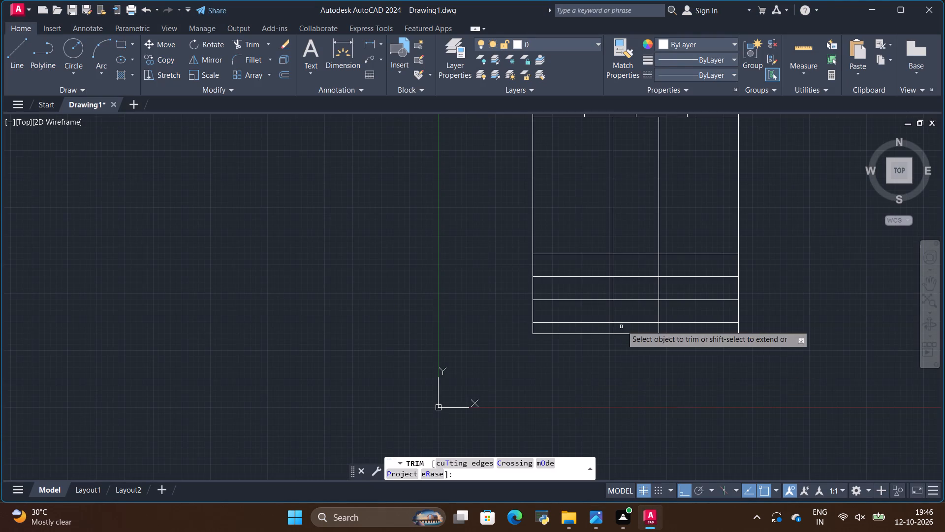
scroll(624, 317, "up", 2)
left_click_drag(574, 348, 712, 347)
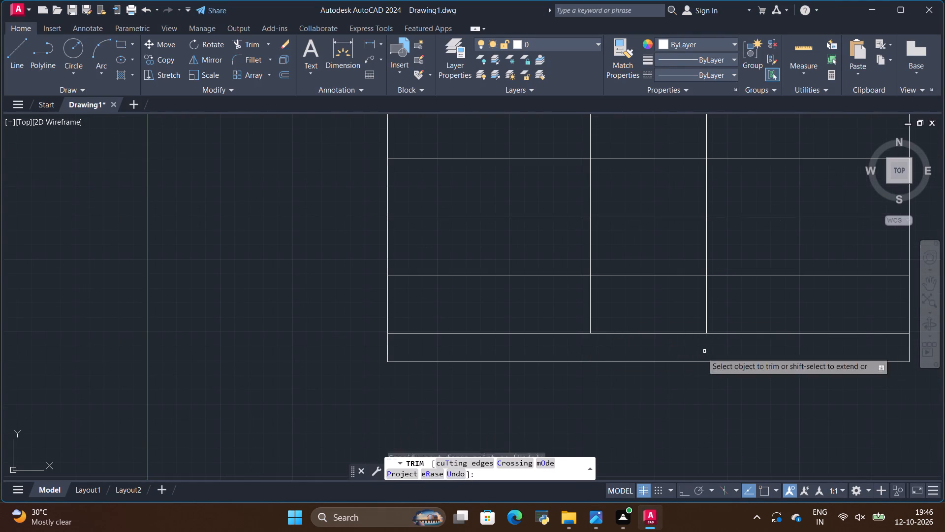
Trim the three drawer row lines out of the central shelf column between the two partitions.
scroll(651, 366, "down", 2)
left_click_drag(644, 263, 656, 333)
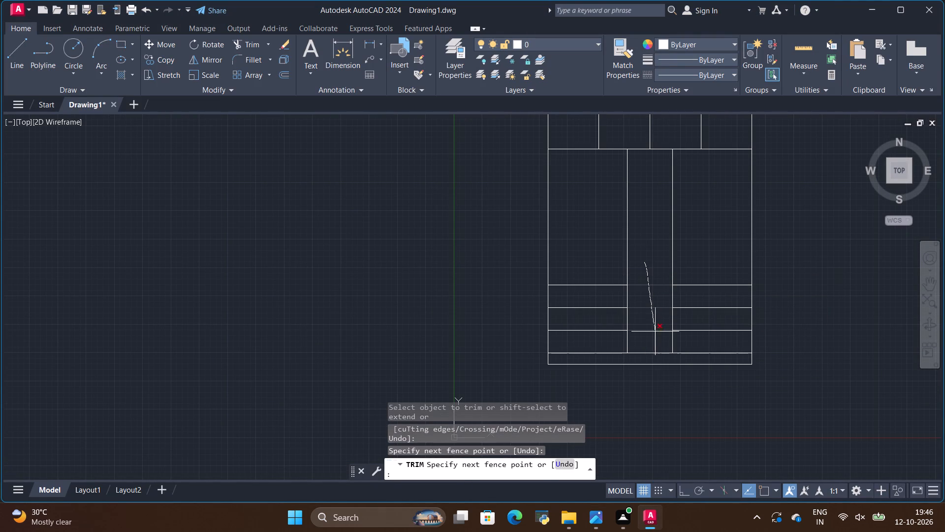
left_click_drag(656, 333, 656, 338)
Examine the reference image's open front elevation for the drawer and central shelf layout and compare it with the drawing.
scroll(527, 289, "down", 1)
key("alt+Tab")
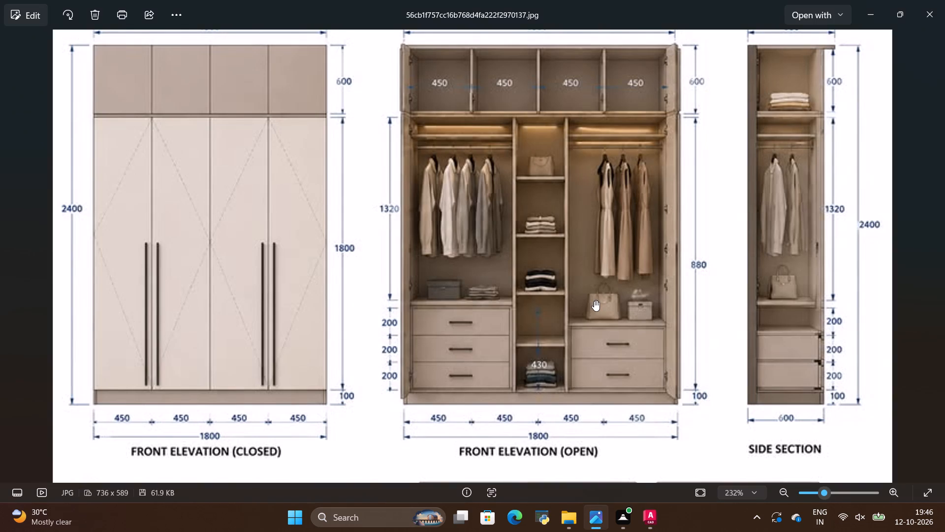
key("alt+Tab")
key("alt+Tab")
key("alt+Tab")
key("alt+Tab")
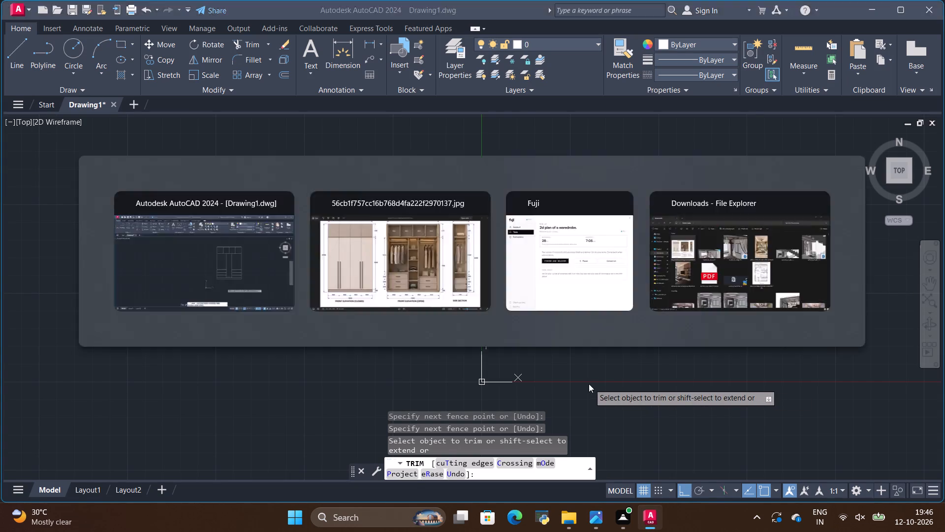
key("alt+Tab")
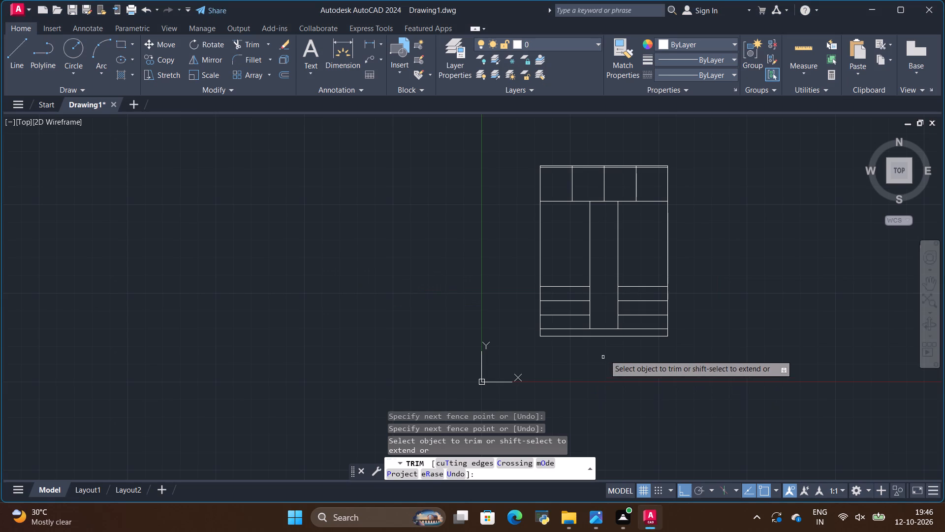
key("alt+Tab")
key("alt+Tab")
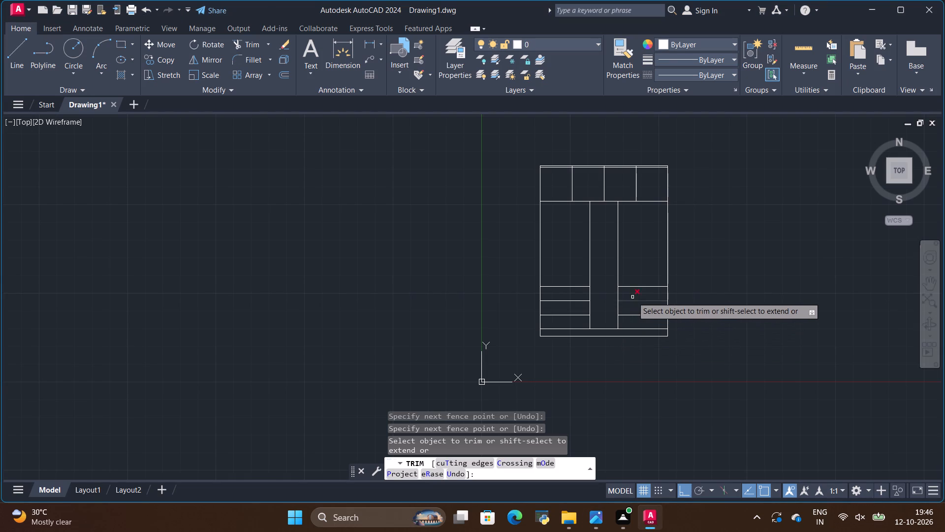
key("alt+Tab")
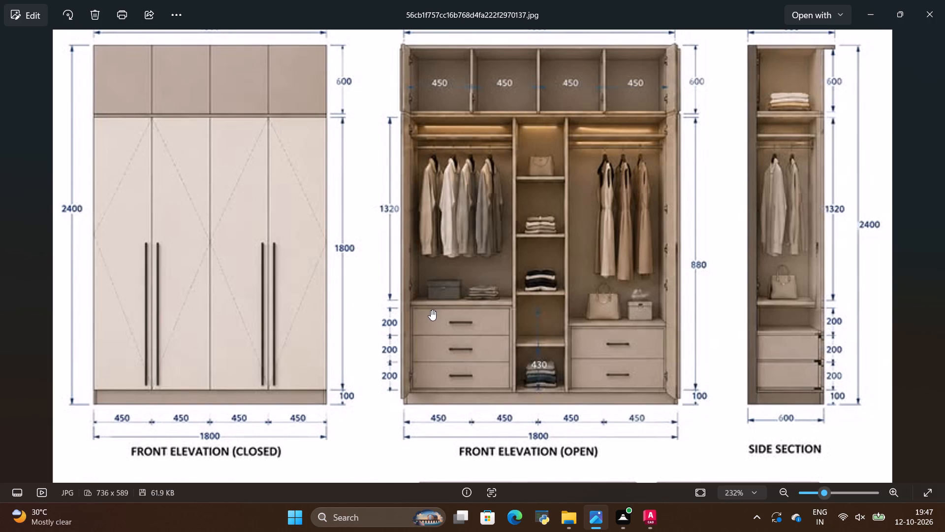
scroll(435, 310, "down", 1)
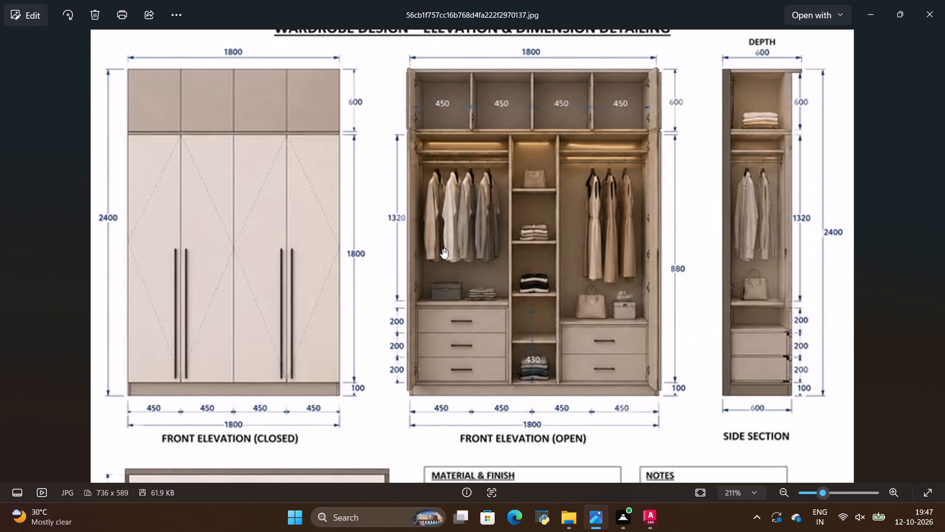
key("alt+Tab")
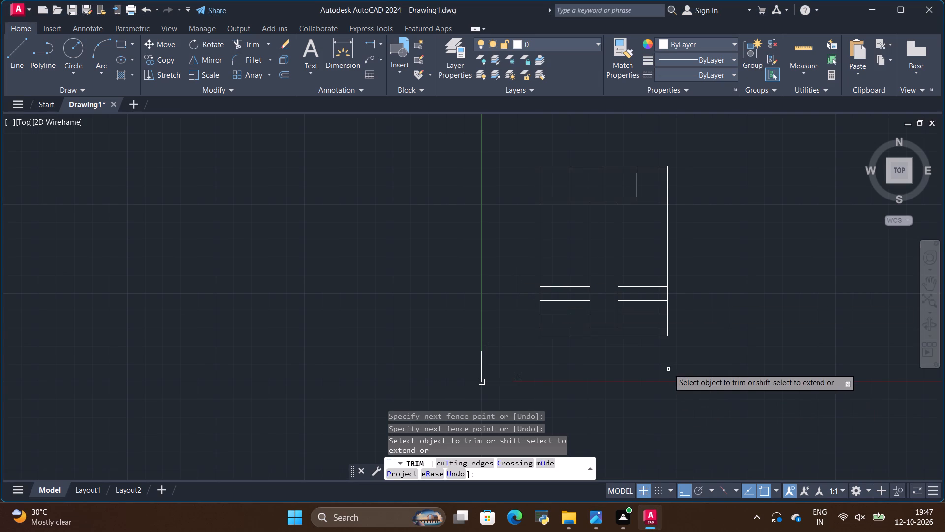
key("alt+Tab")
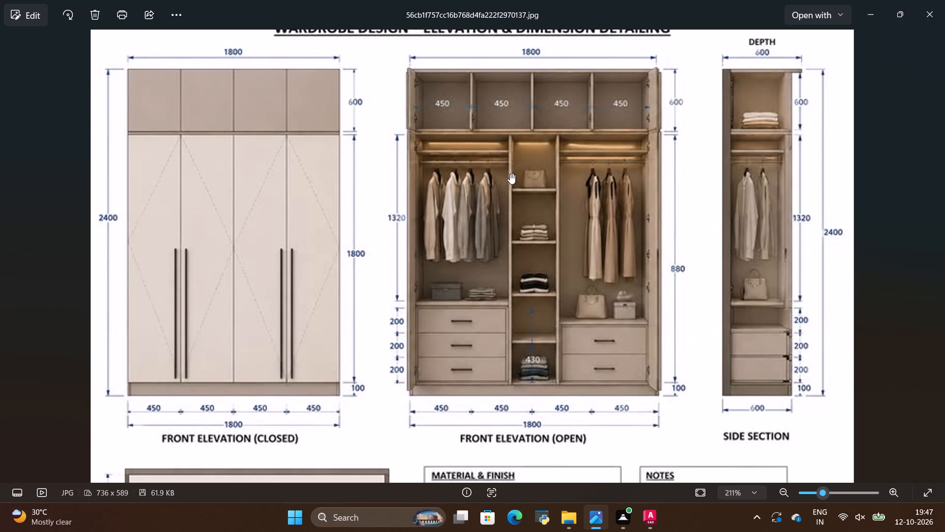
key("alt+Tab")
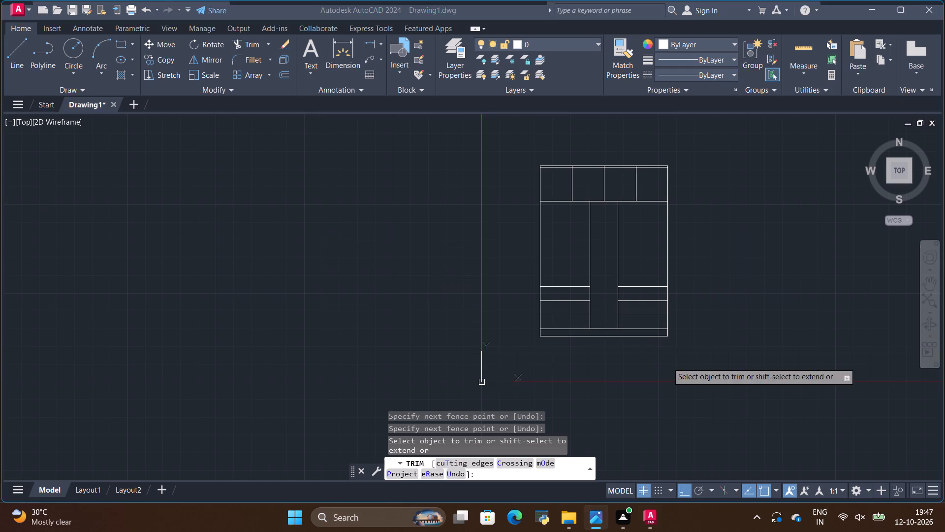
Draw a horizontal line over the loft's bottom line between the tops of the two internal partitions.
scroll(601, 234, "up", 1)
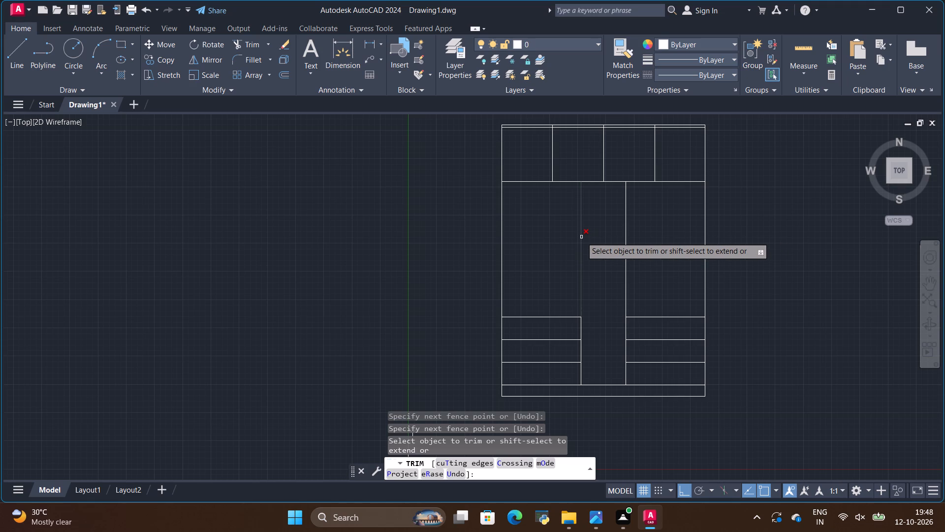
scroll(579, 165, "up", 1)
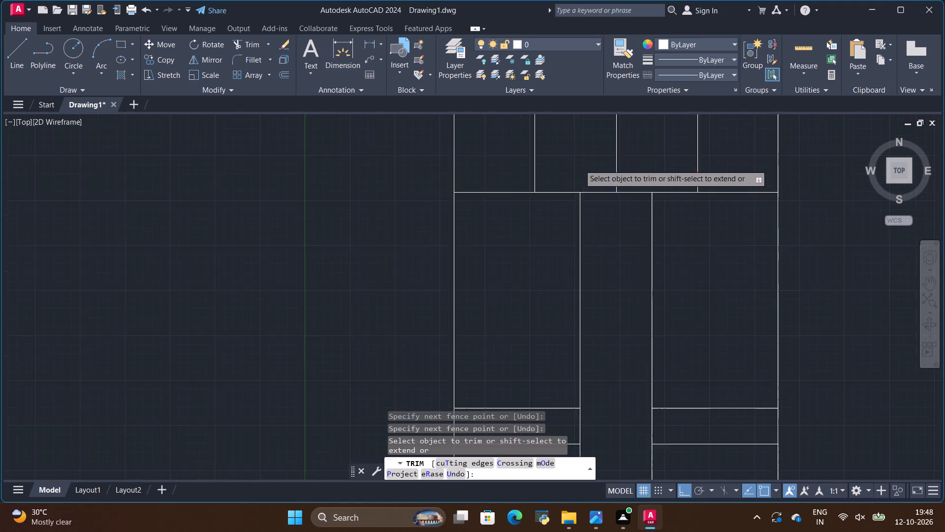
scroll(580, 164, "up", 1)
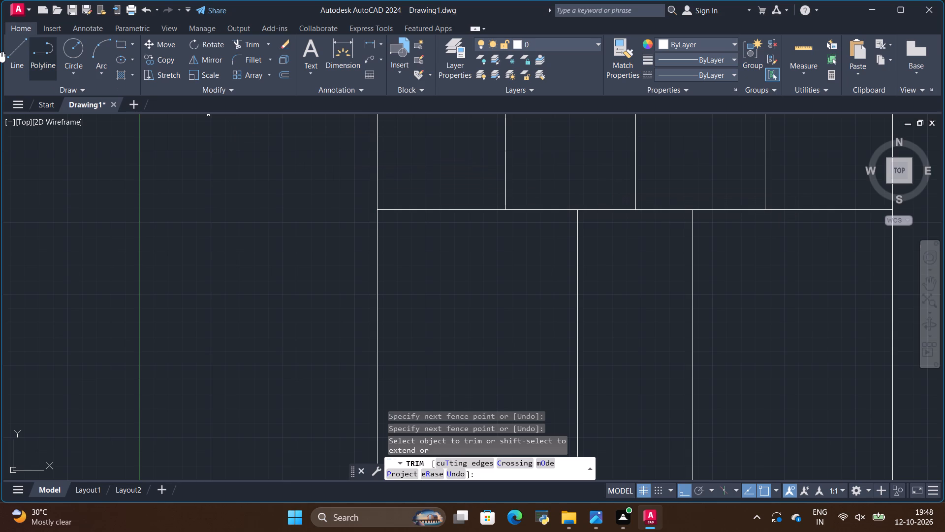
key("alt+Tab")
key("alt+Tab")
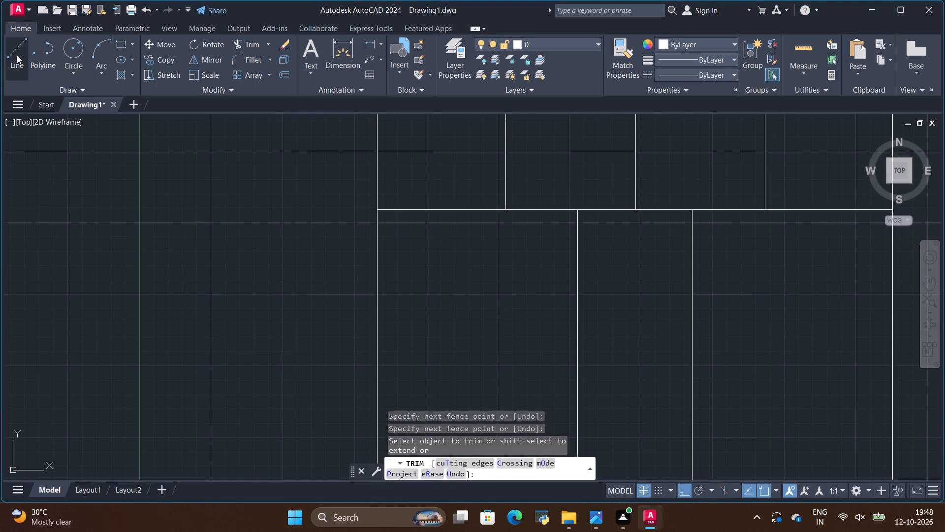
left_click(17, 55)
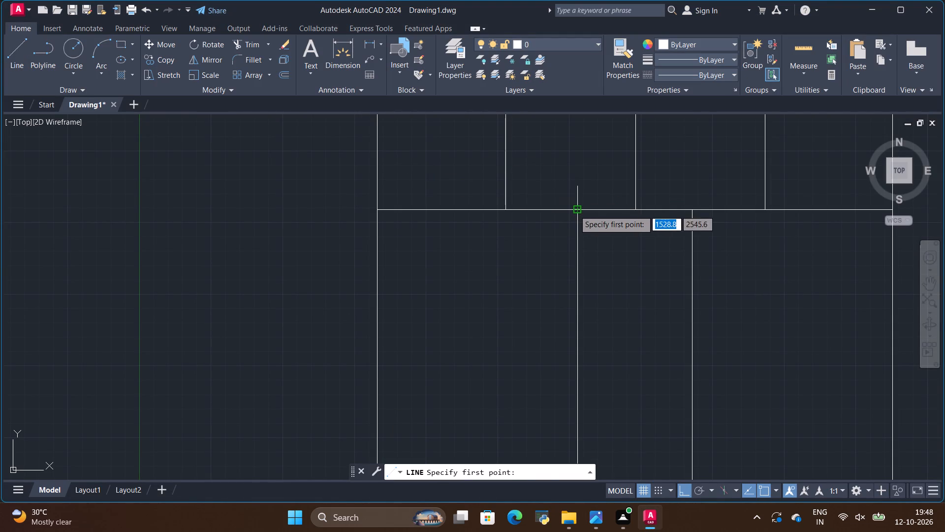
left_click(575, 210)
left_click(691, 212)
key("Escape")
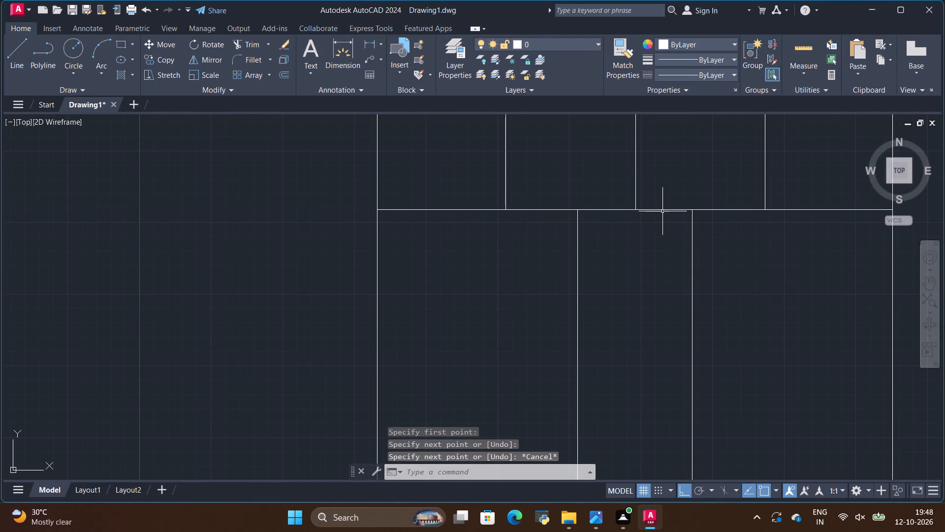
Copy the central column's top line 360 mm down as the first shelf.
left_click(658, 209)
left_click(159, 61)
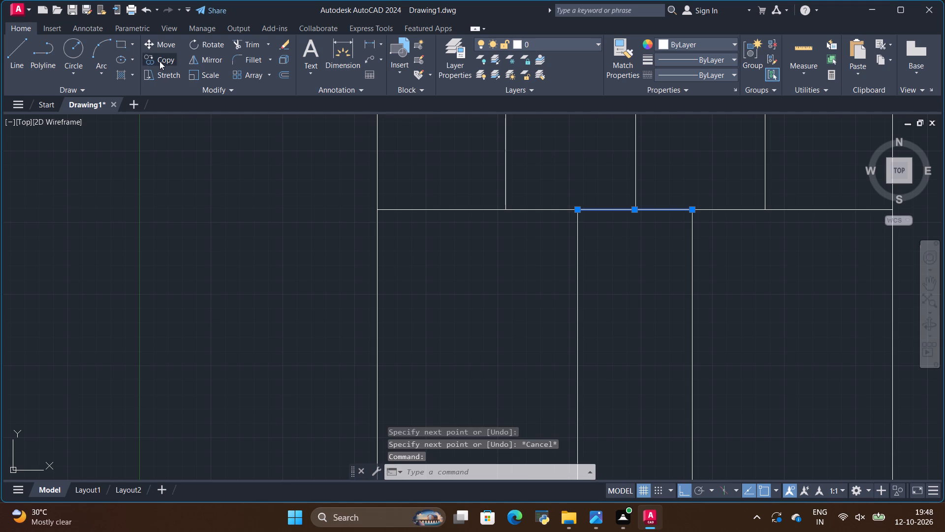
left_click(578, 211)
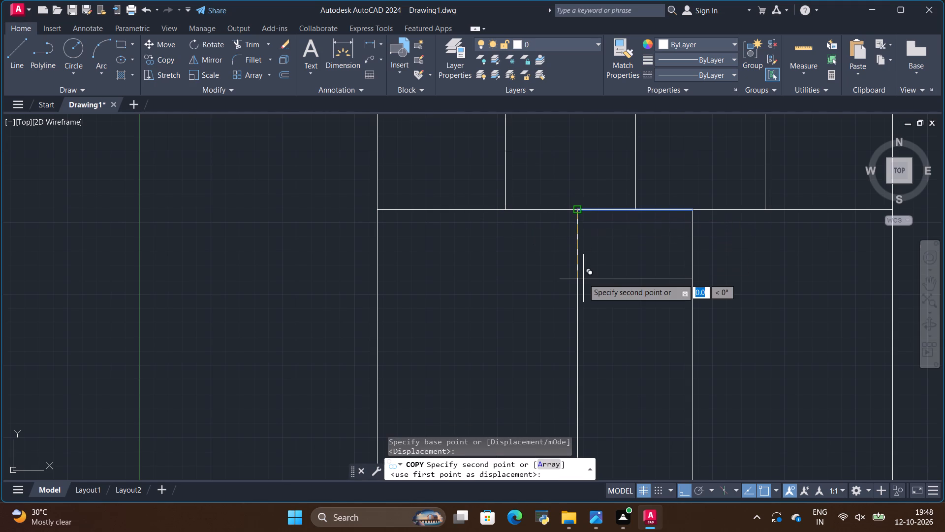
key("BackSpace")
type("360")
key("Return")
scroll(612, 215, "down", 3)
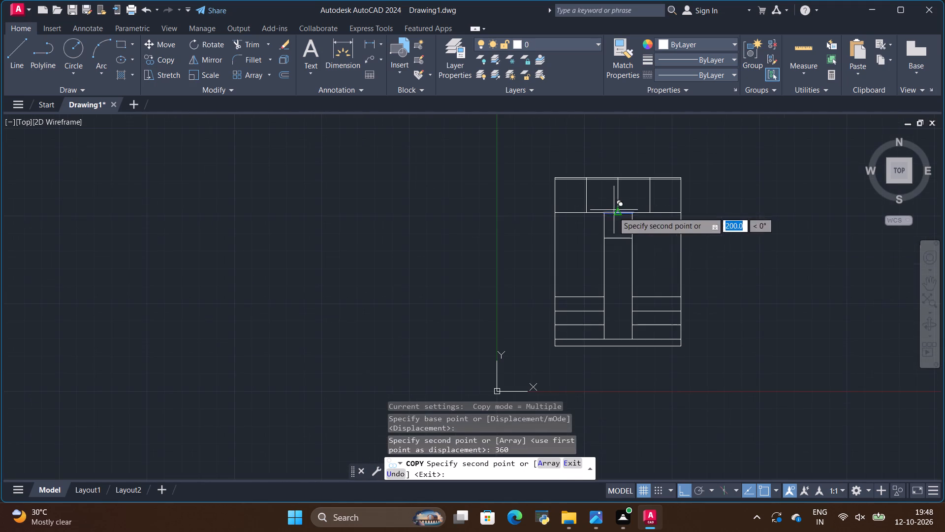
key("Escape")
Copy the central column's top line and first shelf downward at successive 360 mm spacings to form the remaining shelves.
scroll(609, 244, "up", 2)
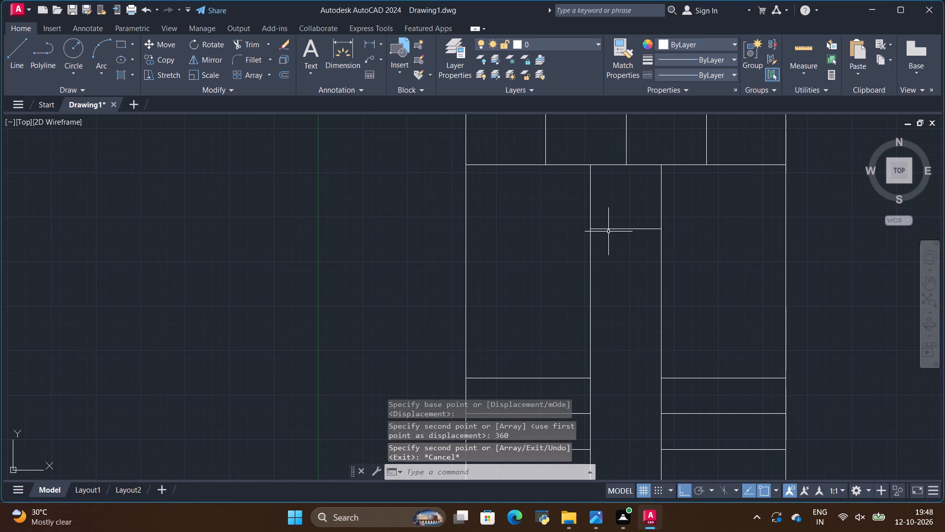
left_click(608, 229)
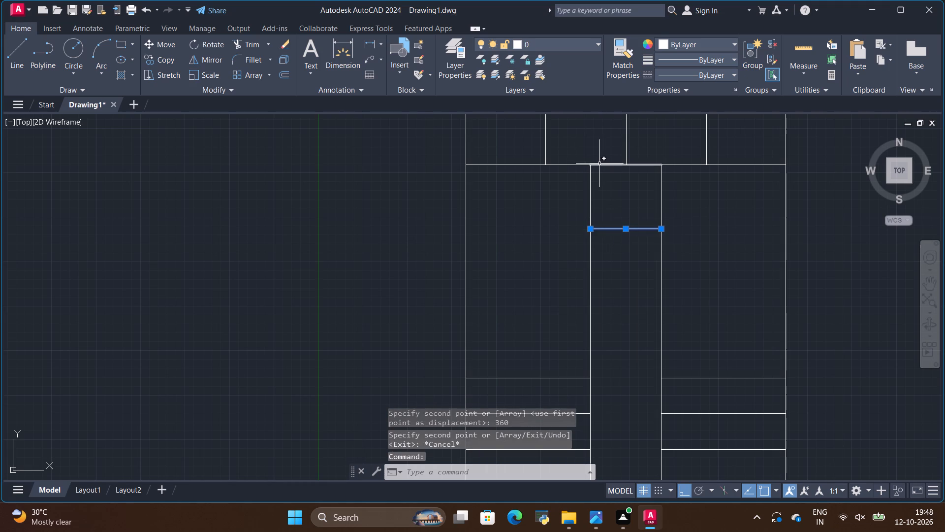
left_click(600, 164)
left_click(167, 57)
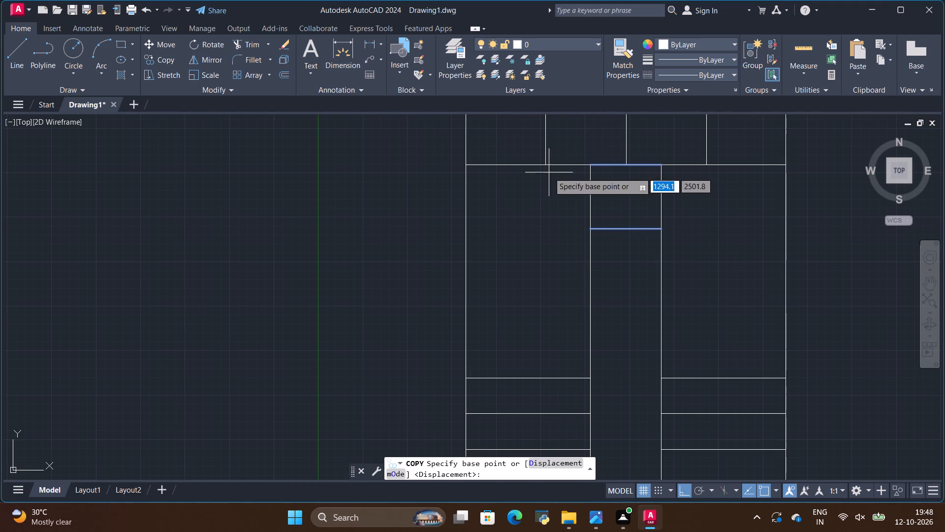
left_click(590, 163)
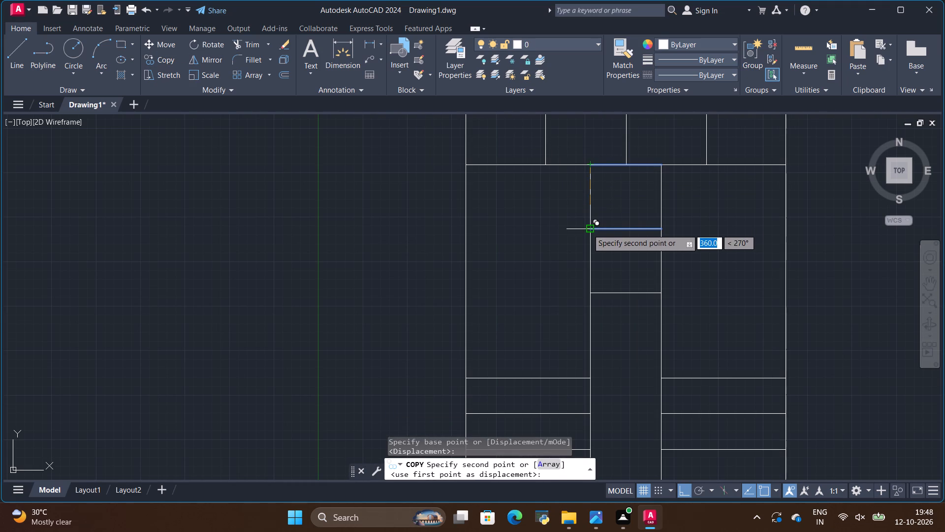
left_click(587, 230)
left_click(590, 293)
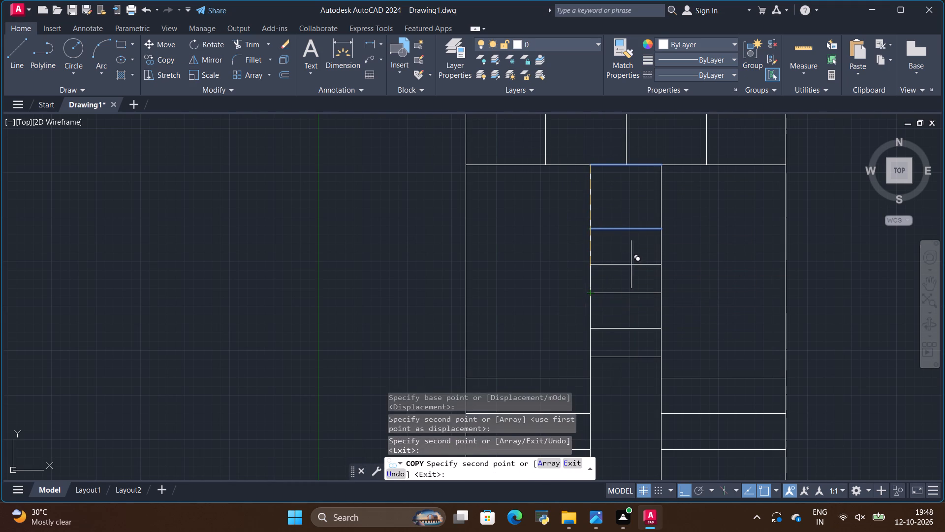
scroll(637, 247, "down", 3)
scroll(629, 277, "up", 2)
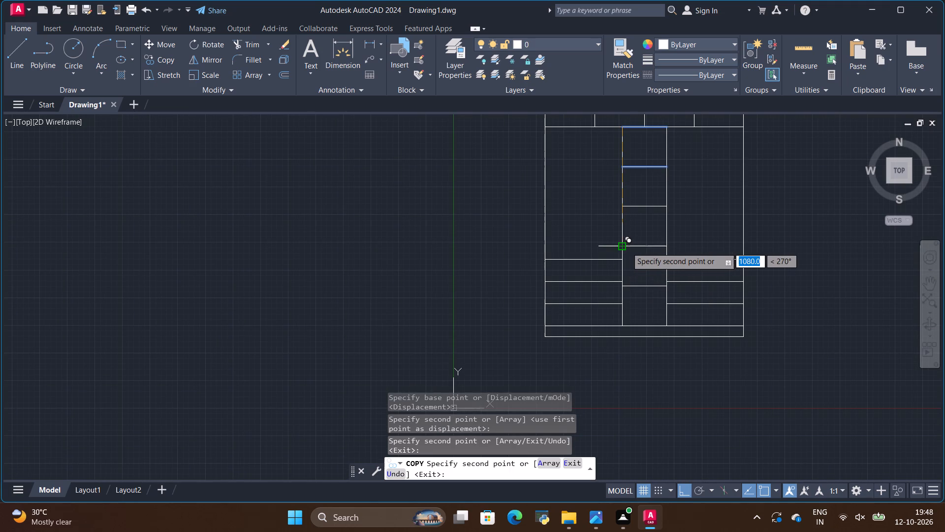
left_click(628, 247)
key("Escape")
Compare the drawn shelves and drawer rows with the open front elevation in the reference image.
scroll(501, 268, "down", 1)
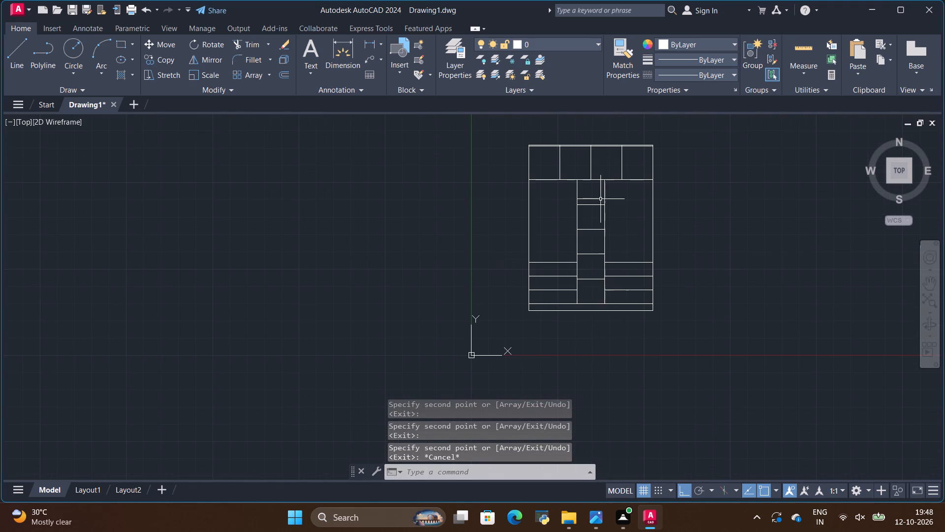
scroll(575, 190, "up", 1)
key("alt+Tab")
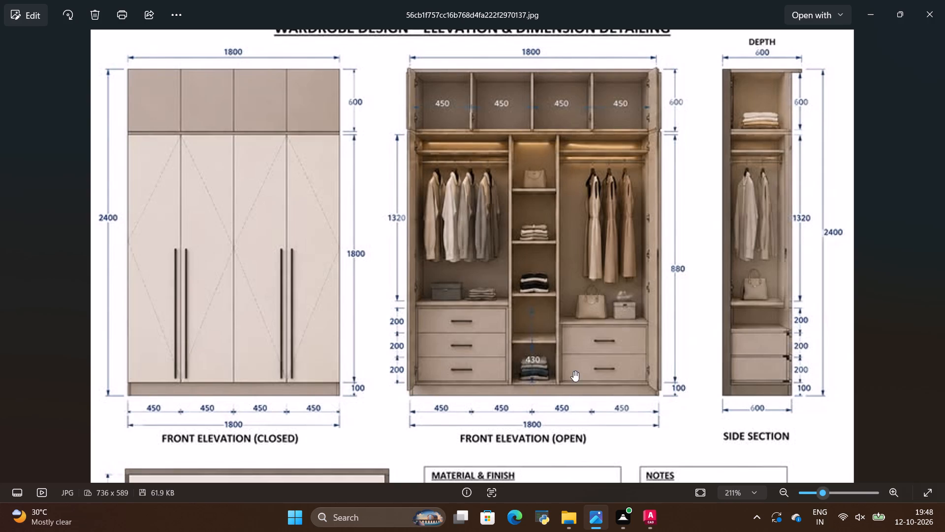
key("alt+Tab")
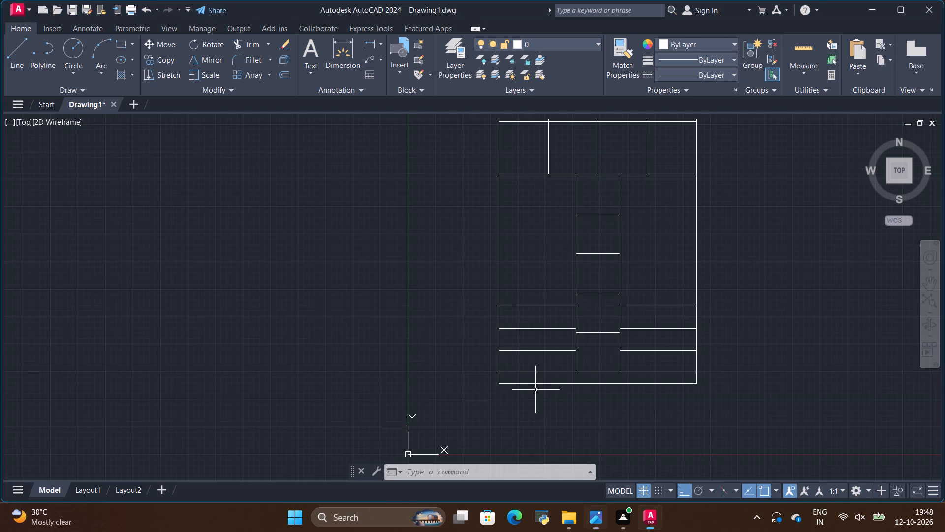
Examine the drawer stacks, central shelves and plinth of the open front elevation in the reference image against the drawing.
key("alt+Tab")
scroll(475, 431, "up", 6)
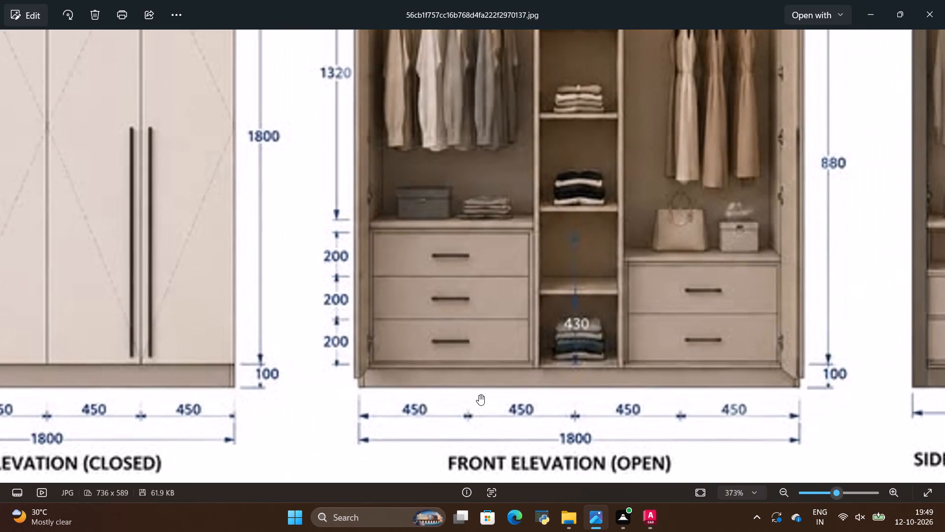
scroll(478, 396, "up", 8)
scroll(480, 399, "down", 9)
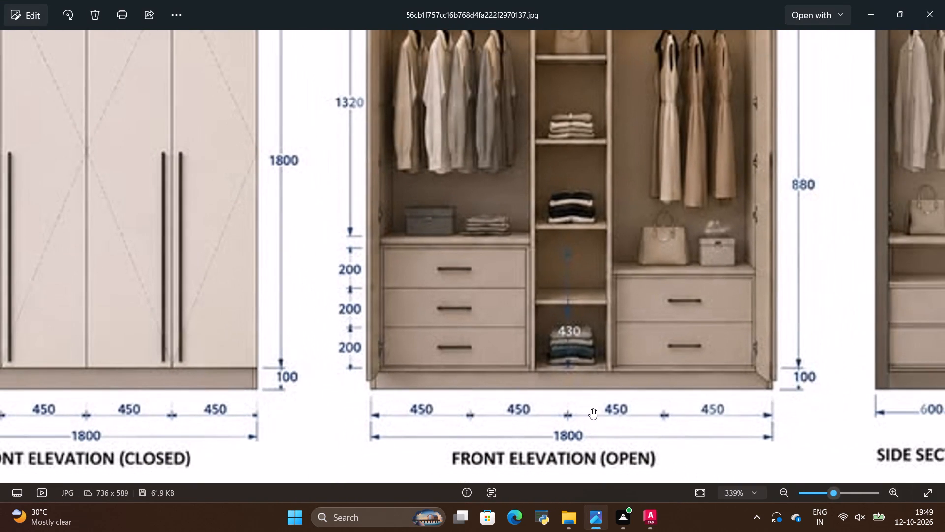
scroll(689, 394, "down", 4)
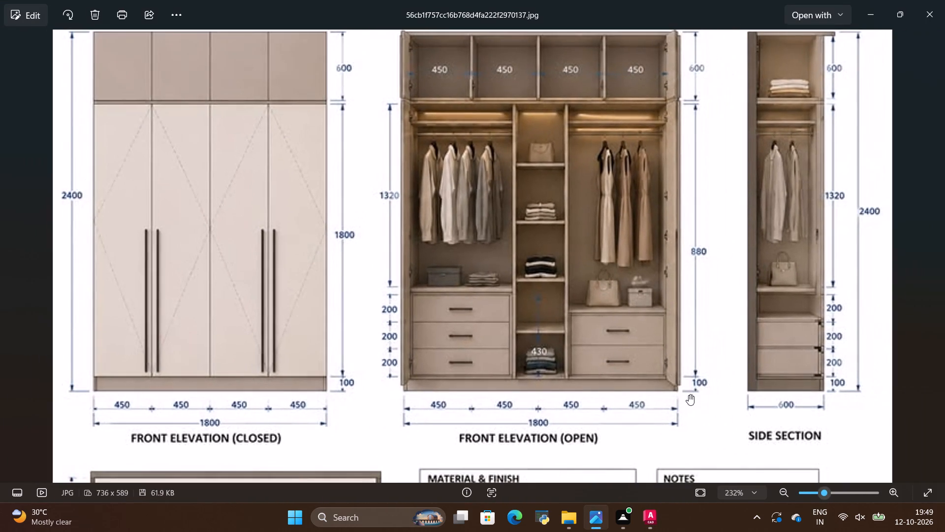
scroll(689, 395, "down", 1)
key("alt+Tab")
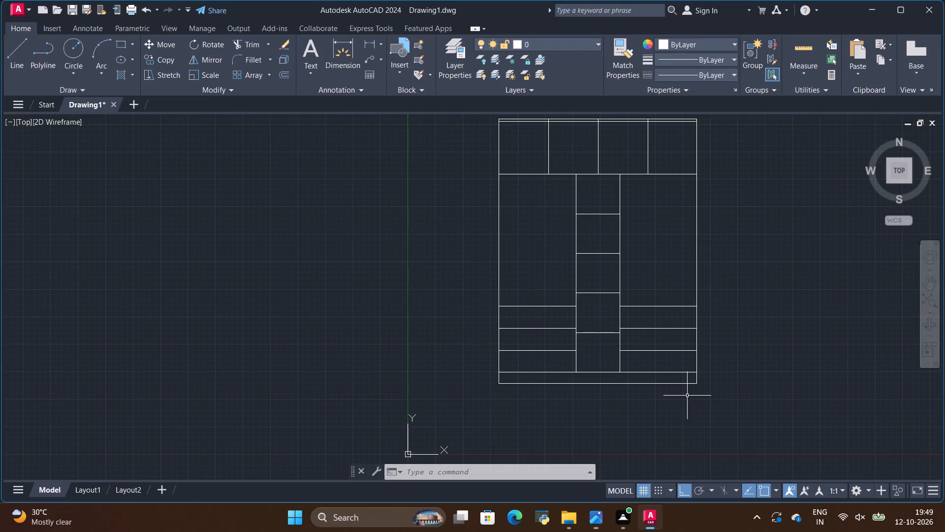
key("alt+Tab")
scroll(362, 383, "up", 6)
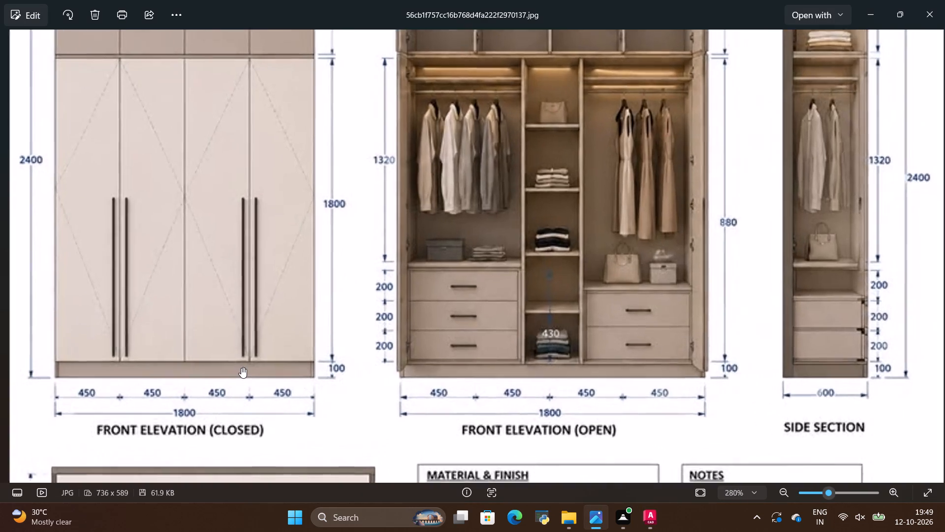
scroll(241, 367, "up", 4)
scroll(460, 366, "down", 8)
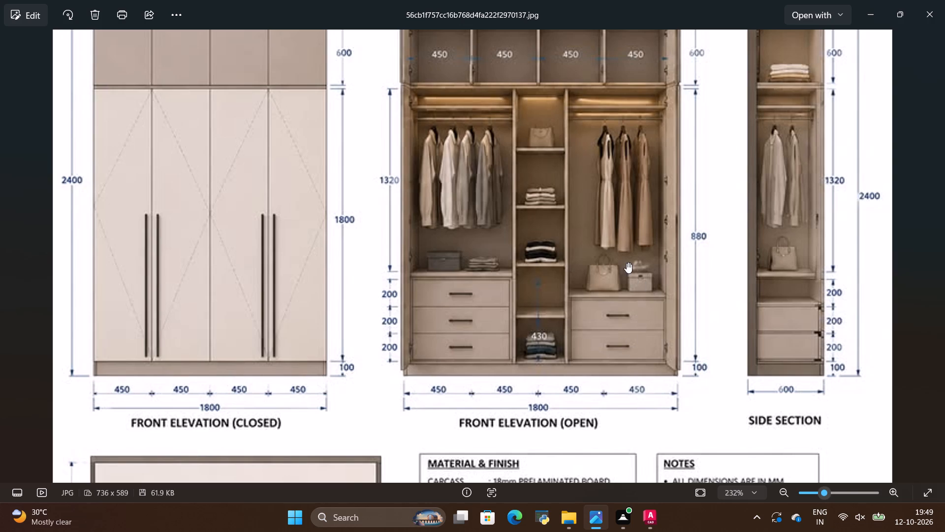
key("alt+Tab")
key("alt+Tab")
Examine the loft compartments, internal partitions and panel edges at the top of the open front elevation in the reference image.
scroll(505, 46, "up", 3)
scroll(536, 107, "down", 6)
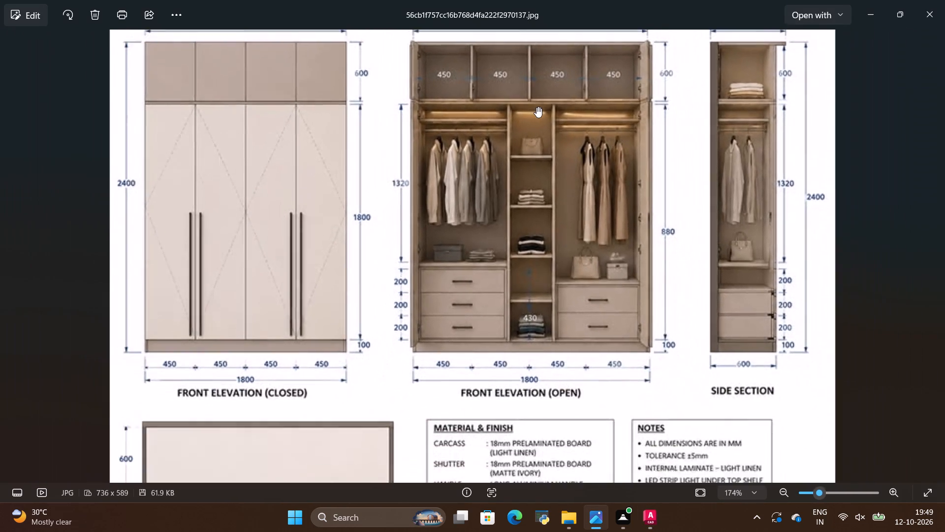
scroll(288, 72, "up", 5)
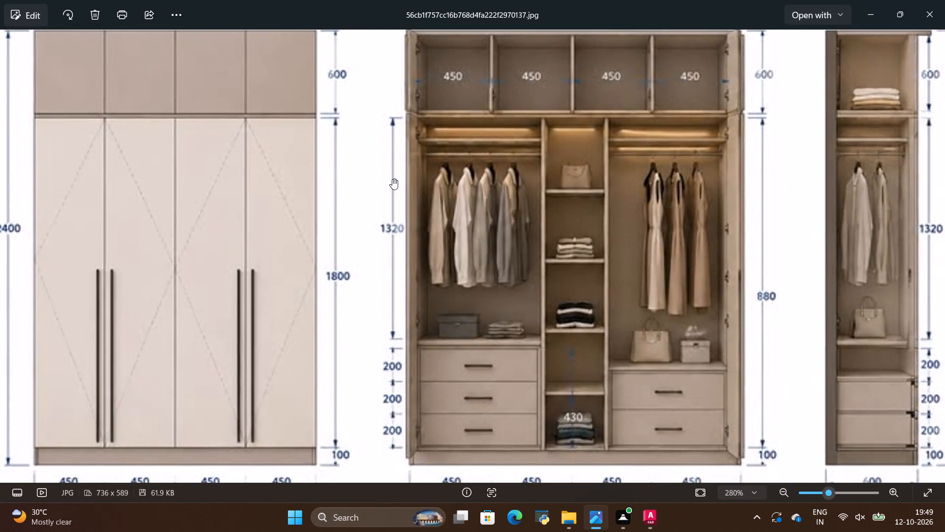
scroll(396, 182, "down", 4)
scroll(534, 102, "up", 2)
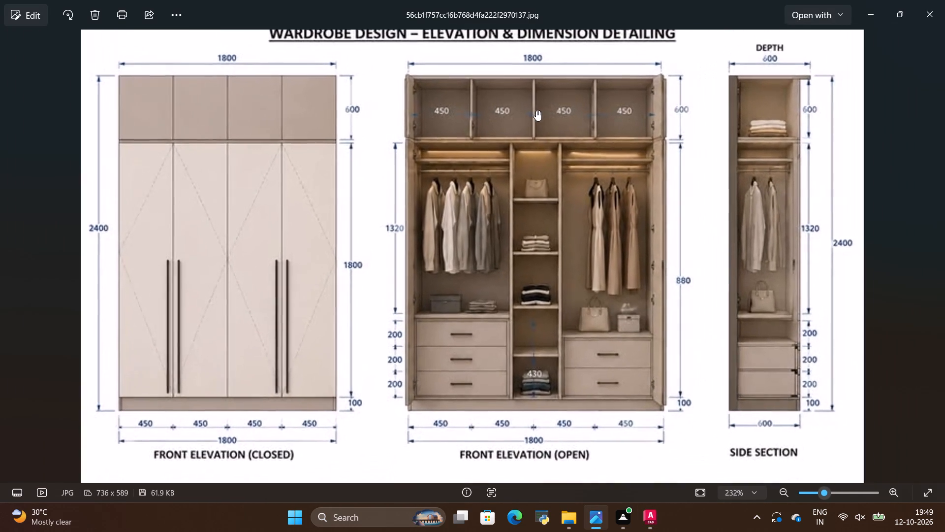
scroll(555, 44, "up", 4)
scroll(591, 187, "up", 3)
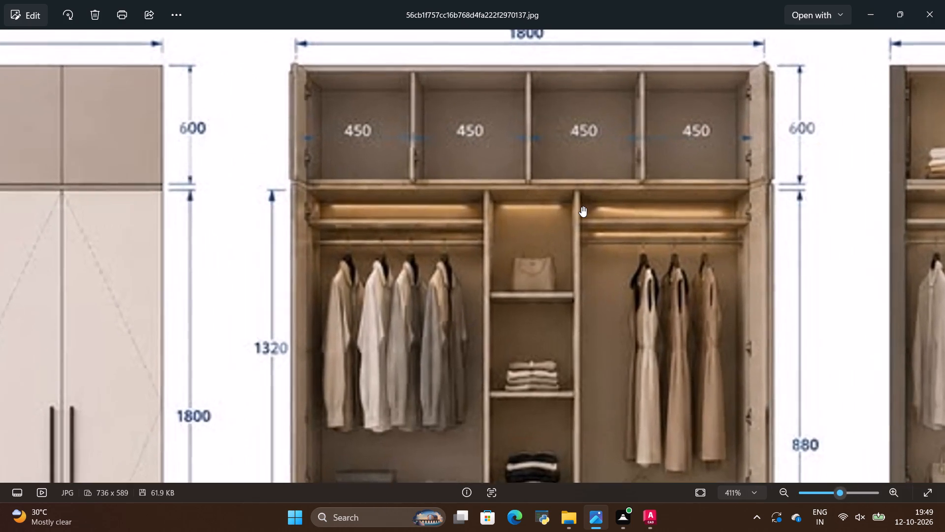
scroll(581, 206, "up", 2)
scroll(582, 205, "down", 3)
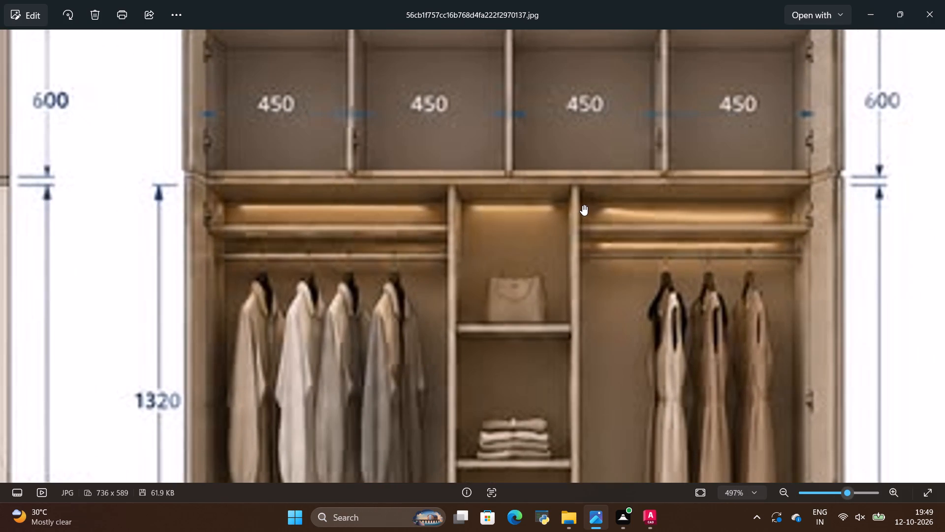
scroll(582, 205, "down", 6)
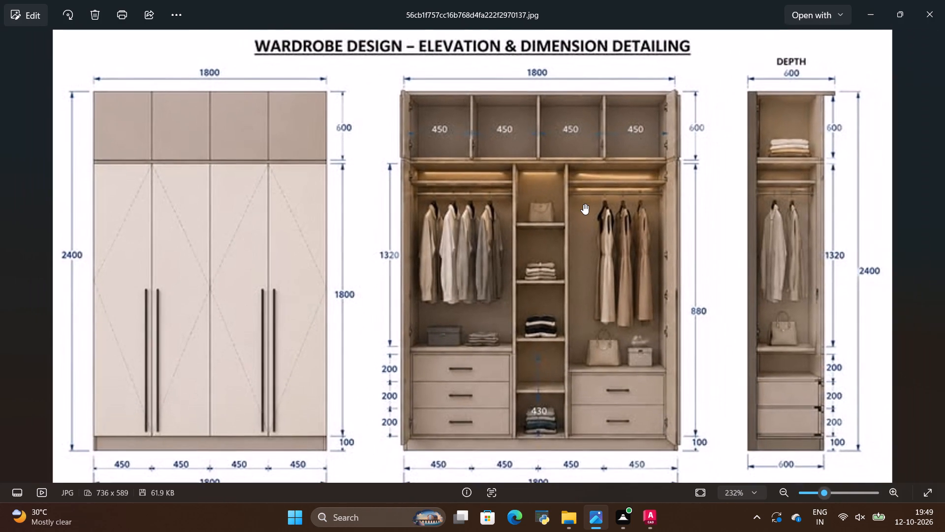
key("alt+Tab")
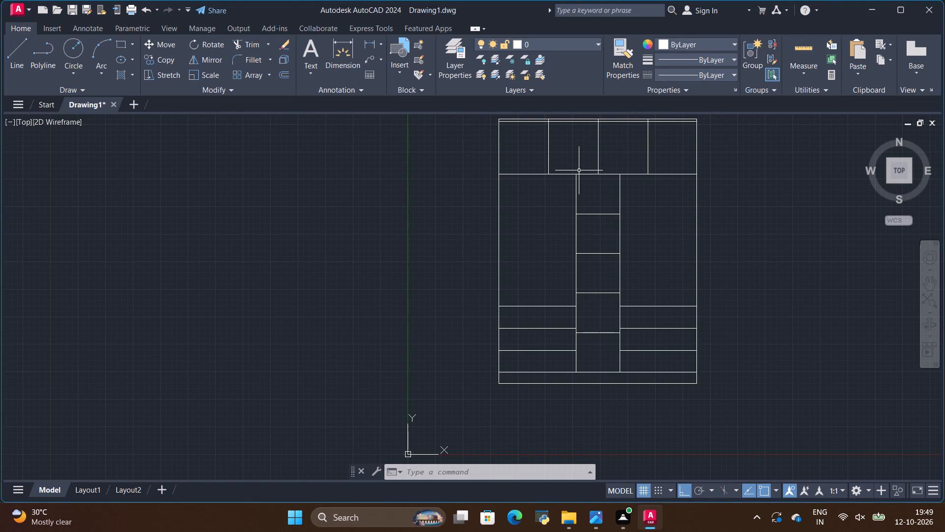
Compare the drawn loft, outer sides and central column with the open front elevation in the reference image.
scroll(579, 170, "up", 3)
scroll(587, 170, "down", 4)
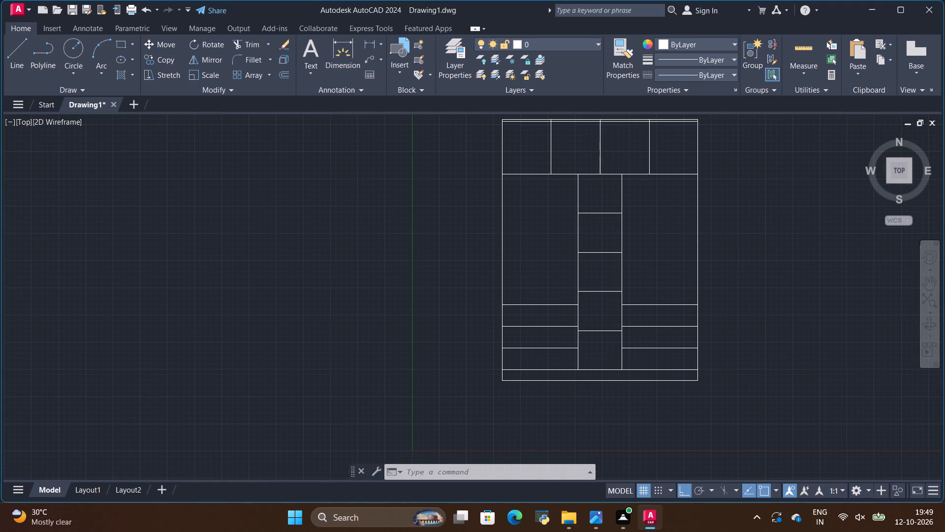
key("alt+Tab")
key("alt+Tab")
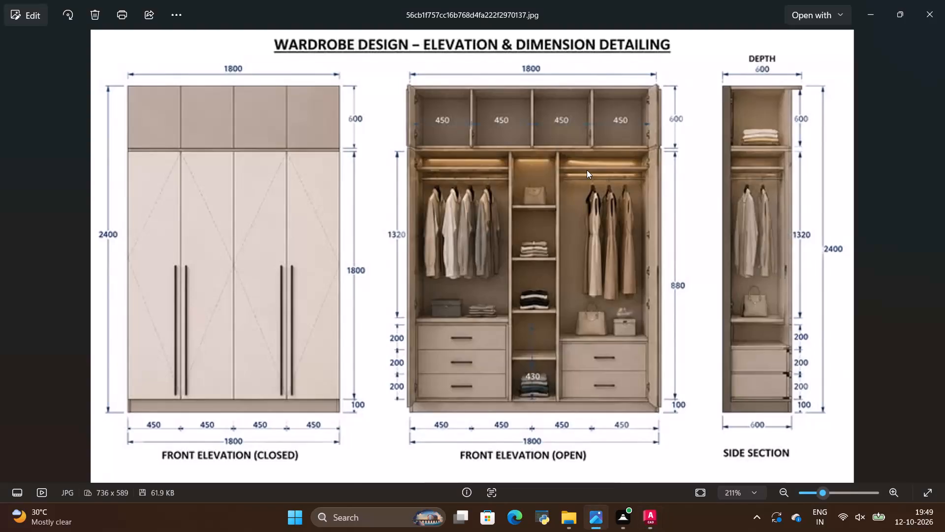
scroll(580, 141, "up", 3)
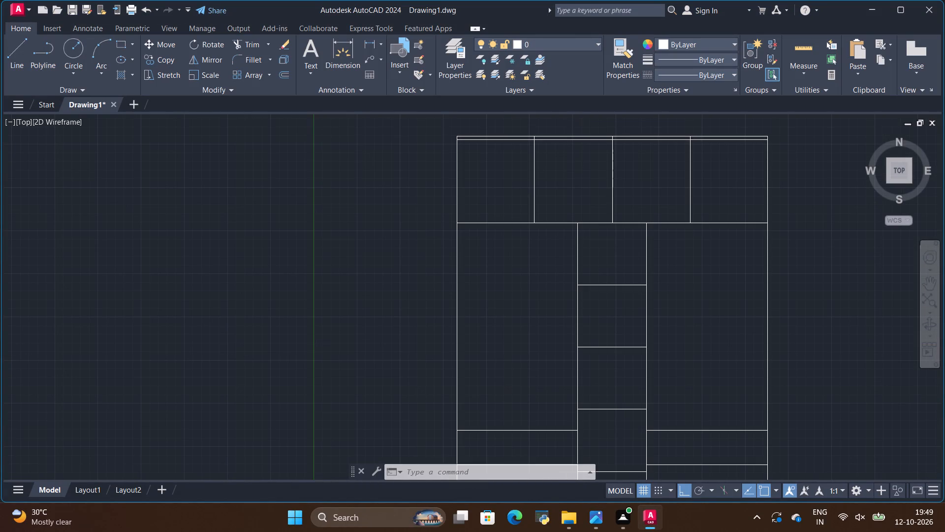
scroll(526, 239, "down", 1)
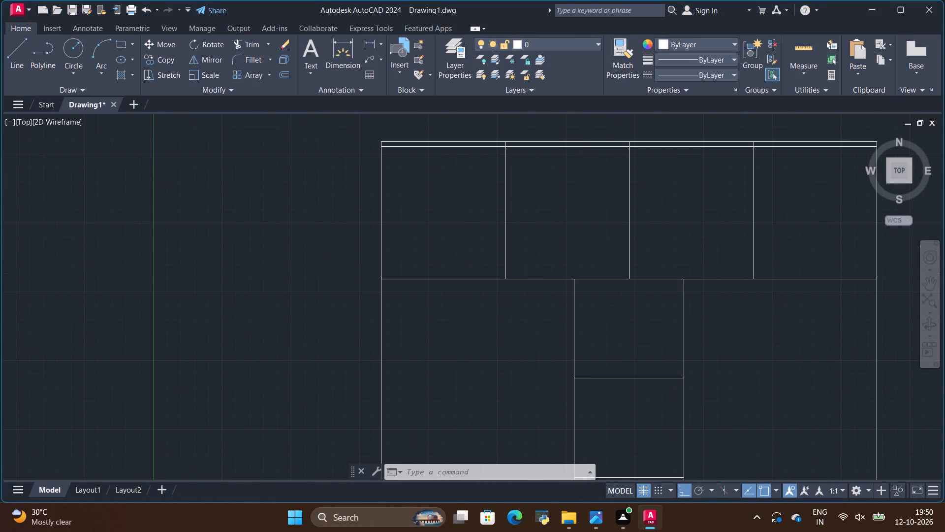
key("alt+Tab")
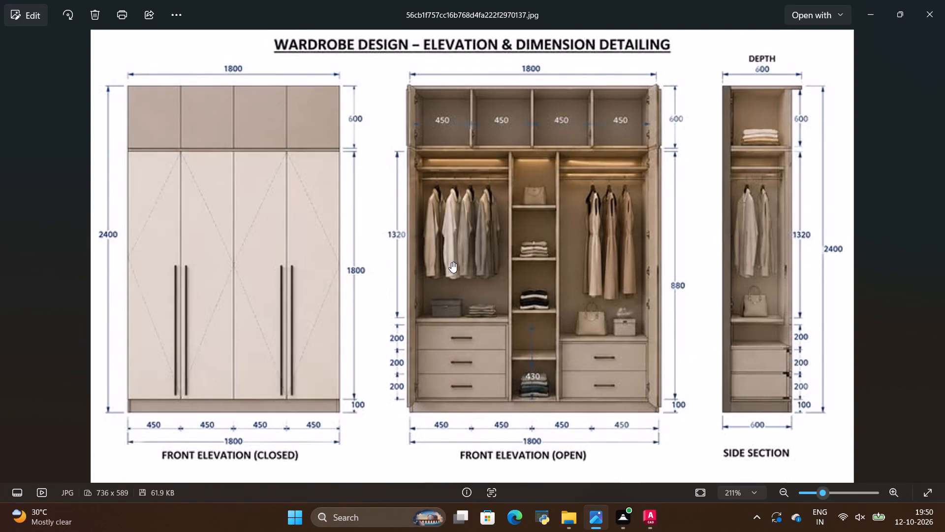
key("alt+Tab")
Copy the wardrobe's left outer side lines, both loft and lower part, 18 mm inward to show the panel thickness.
scroll(451, 222, "down", 1)
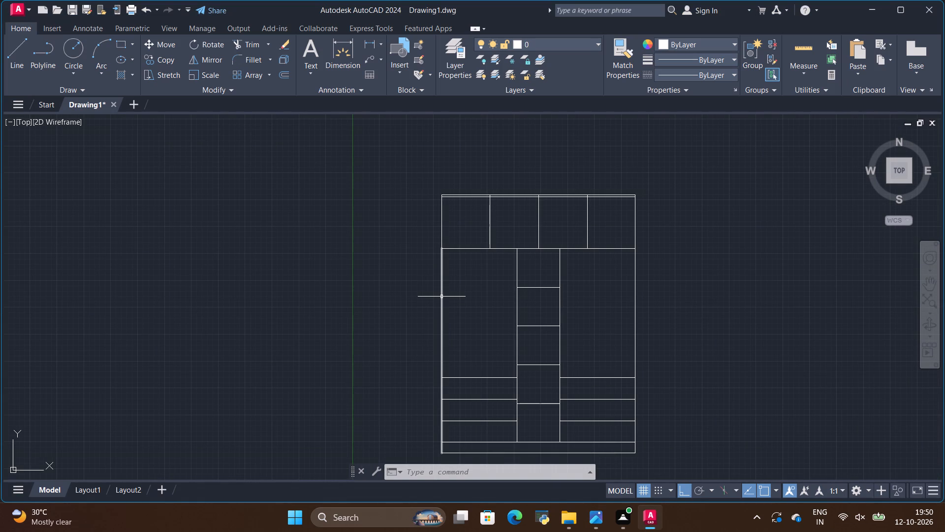
left_click(441, 297)
left_click(443, 217)
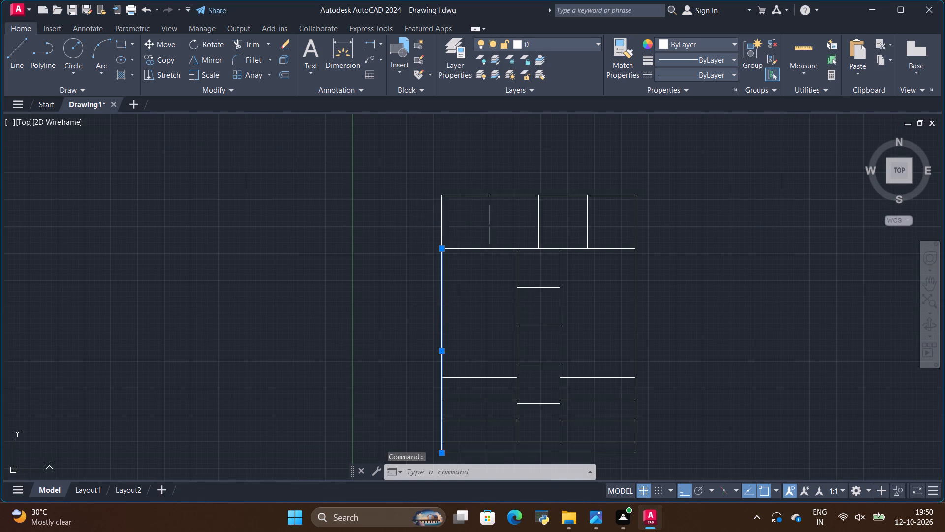
left_click(167, 64)
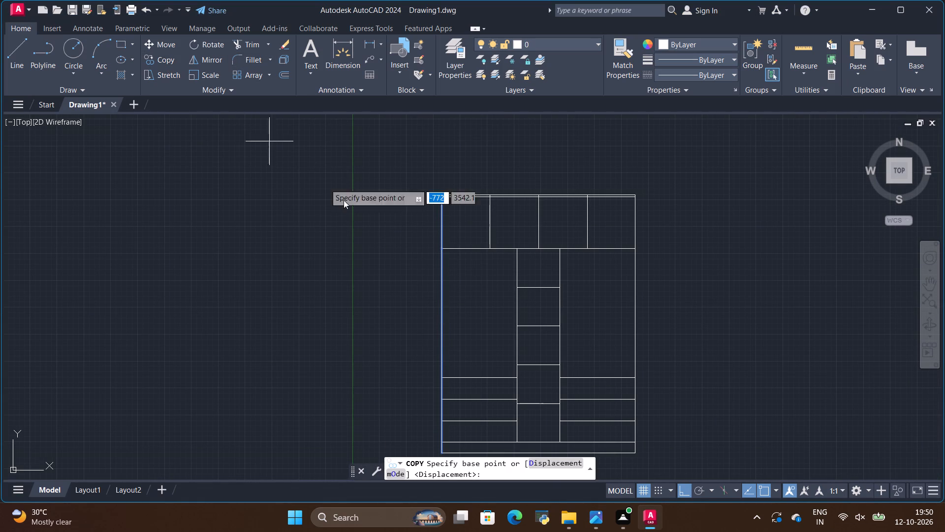
left_click(441, 247)
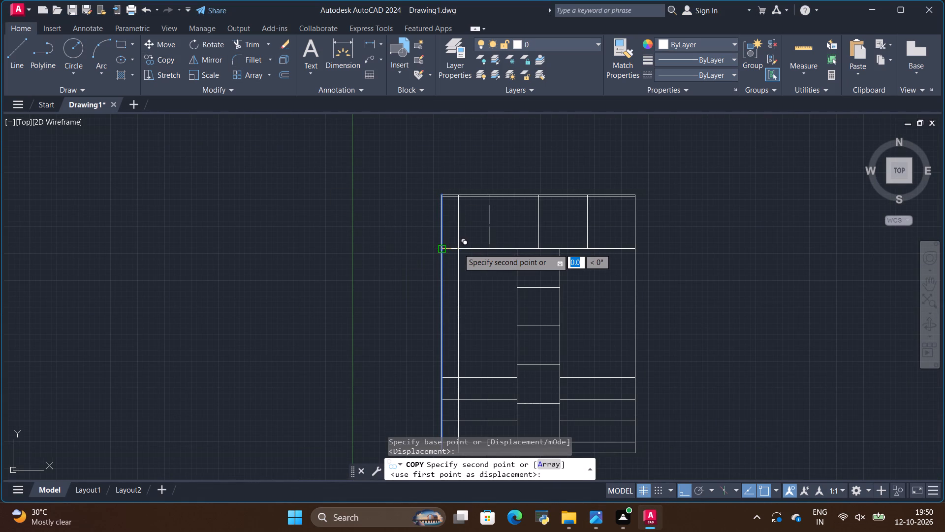
key("BackSpace")
type("18")
key("Return")
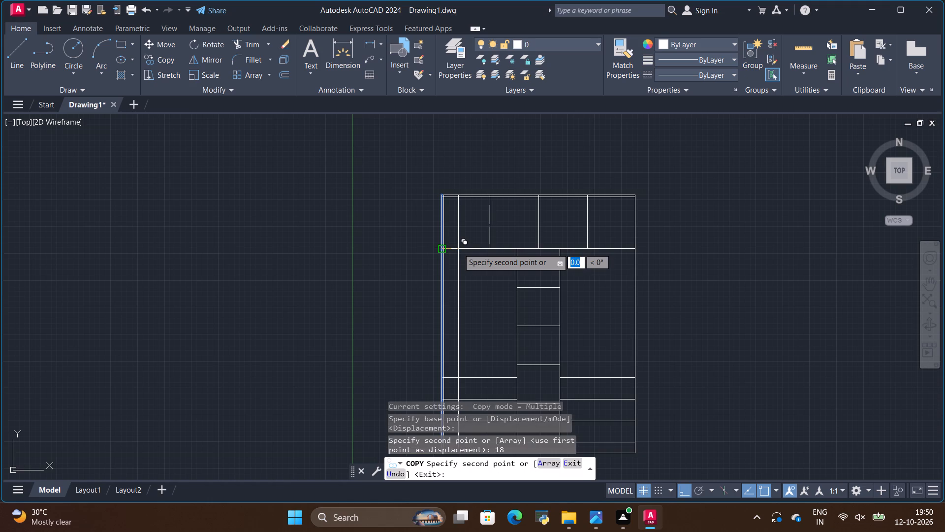
key("Escape")
Copy the wardrobe's full-height right outer side line 18 mm inward from its top corner.
left_click(635, 236)
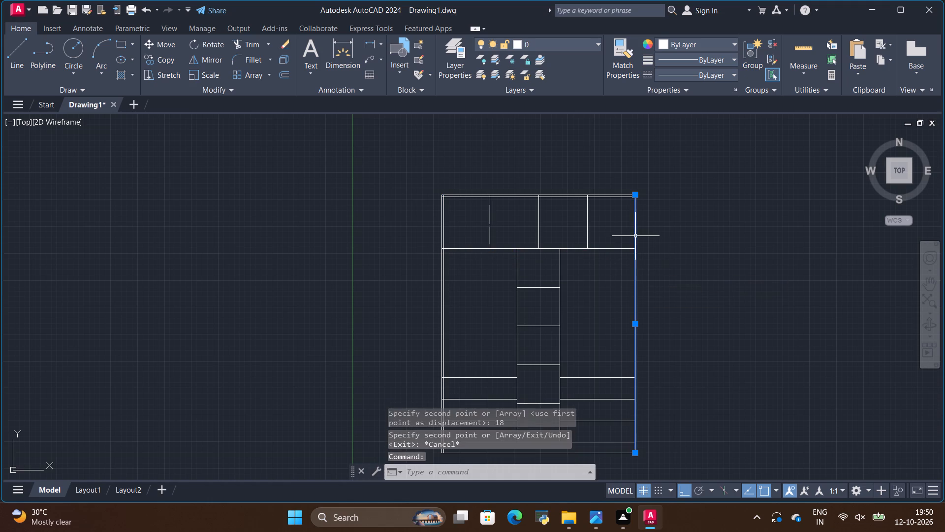
left_click(159, 57)
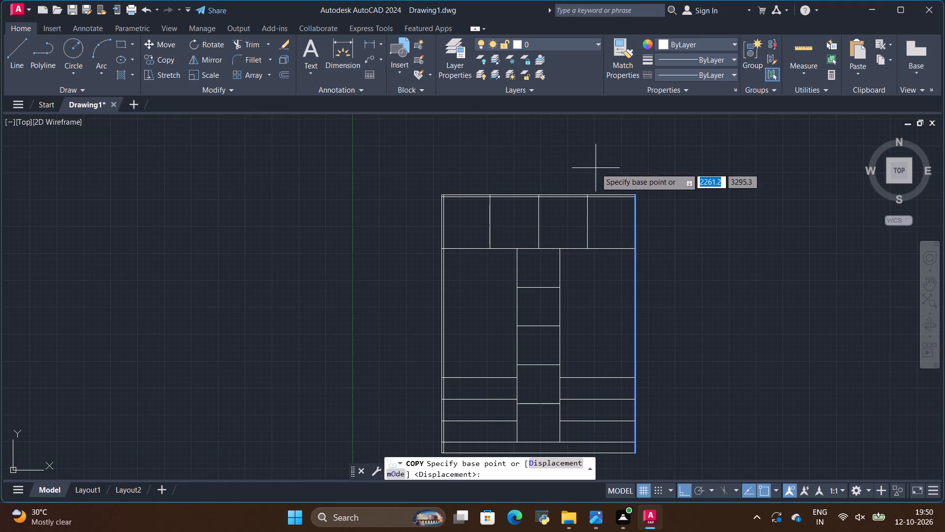
scroll(596, 169, "up", 1)
scroll(659, 214, "up", 1)
left_click(652, 207)
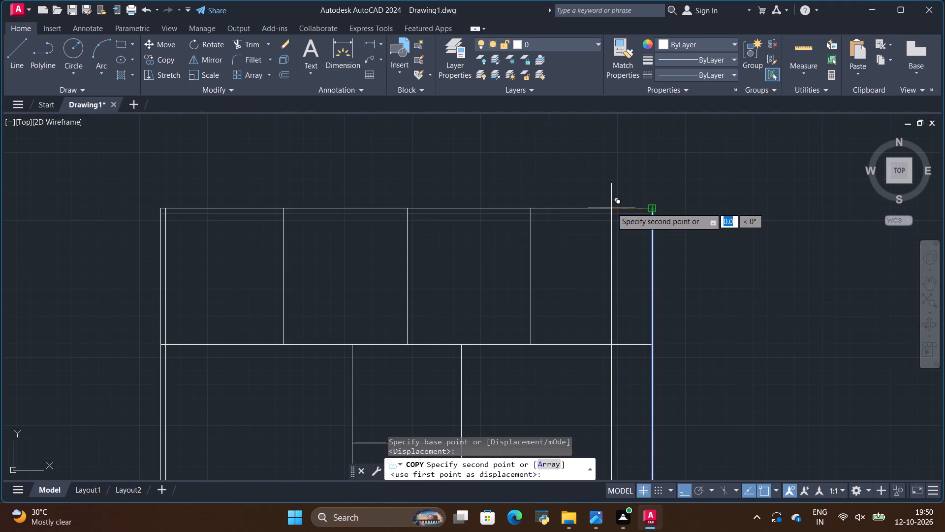
key("BackSpace")
type("18")
key("Return")
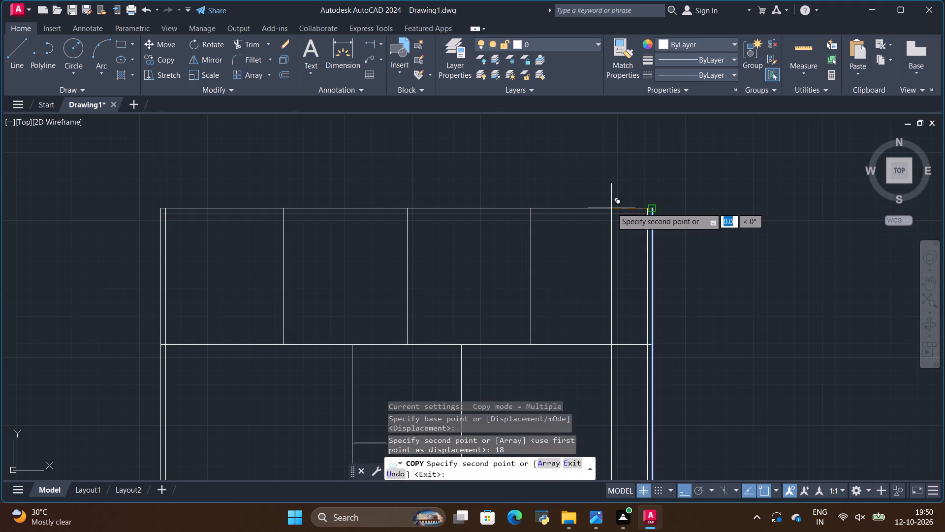
key("Escape")
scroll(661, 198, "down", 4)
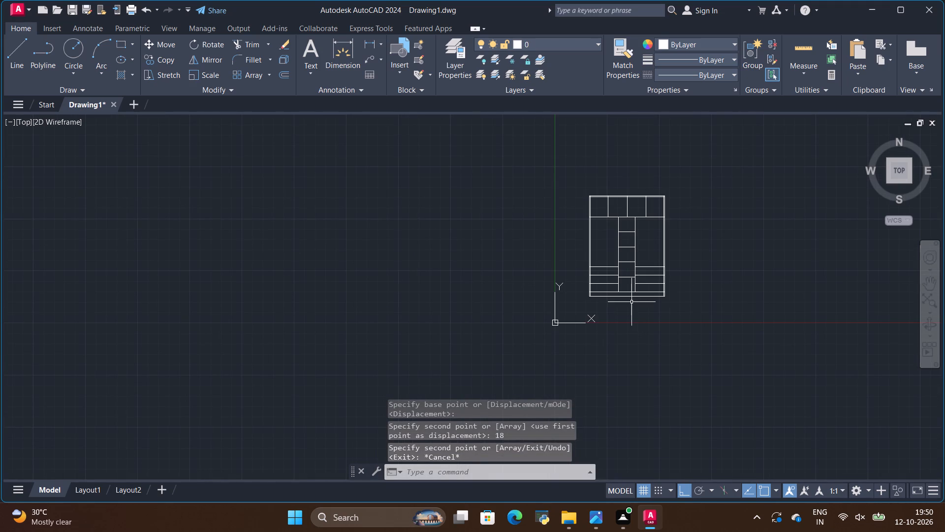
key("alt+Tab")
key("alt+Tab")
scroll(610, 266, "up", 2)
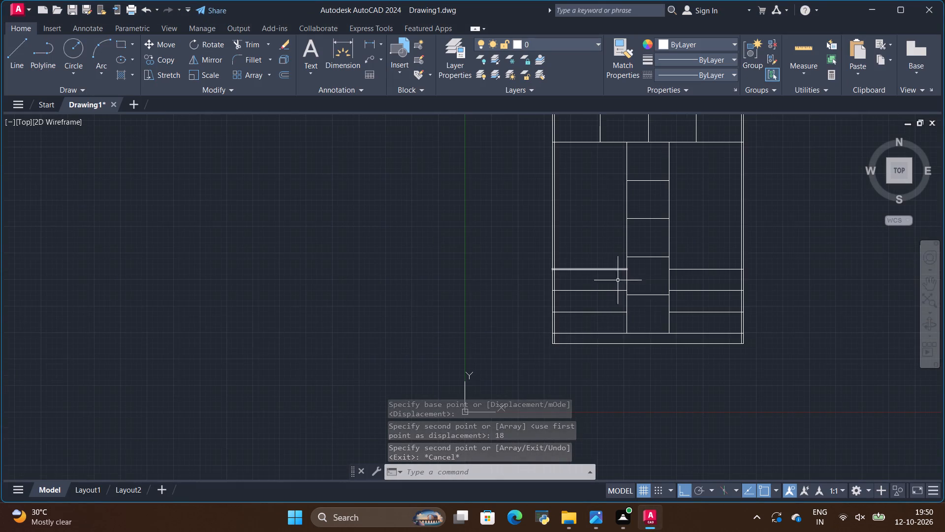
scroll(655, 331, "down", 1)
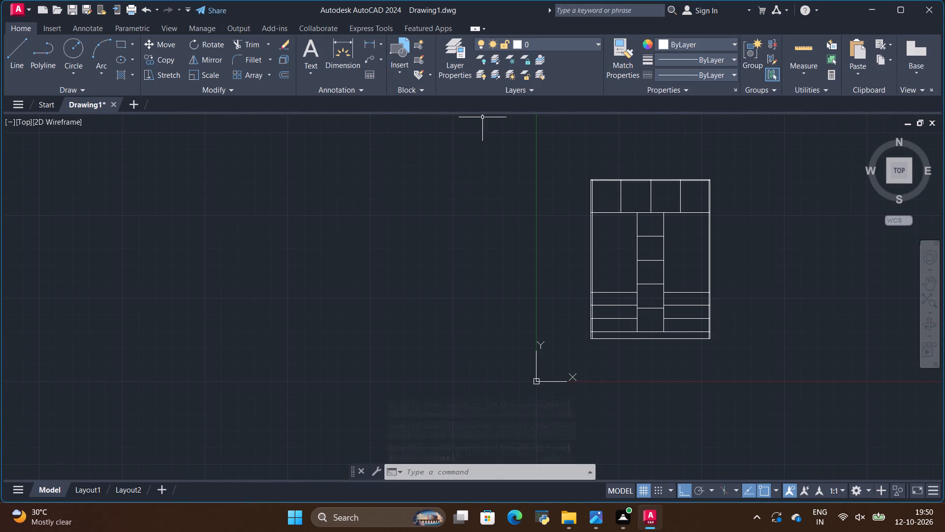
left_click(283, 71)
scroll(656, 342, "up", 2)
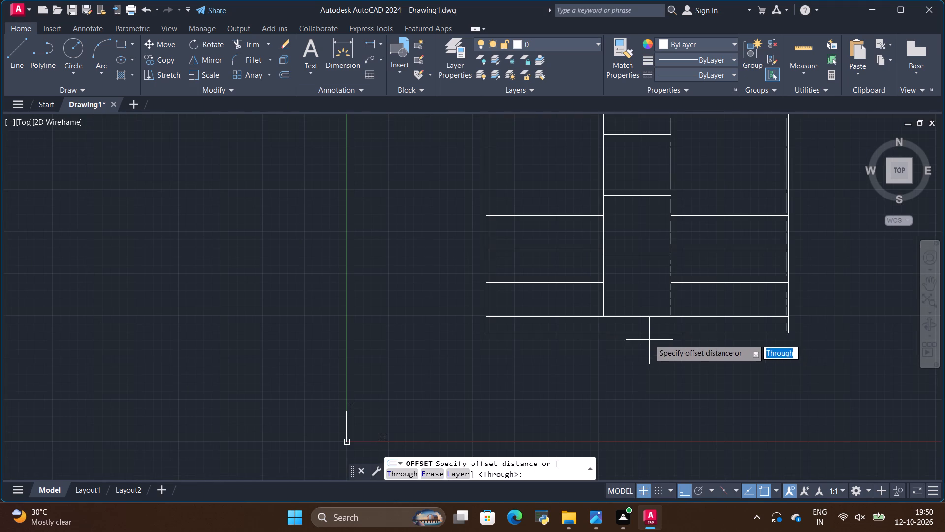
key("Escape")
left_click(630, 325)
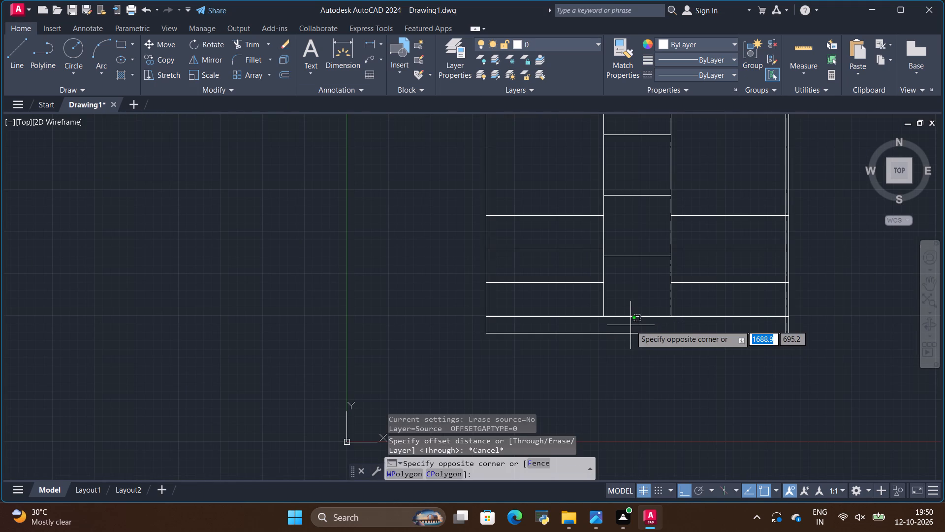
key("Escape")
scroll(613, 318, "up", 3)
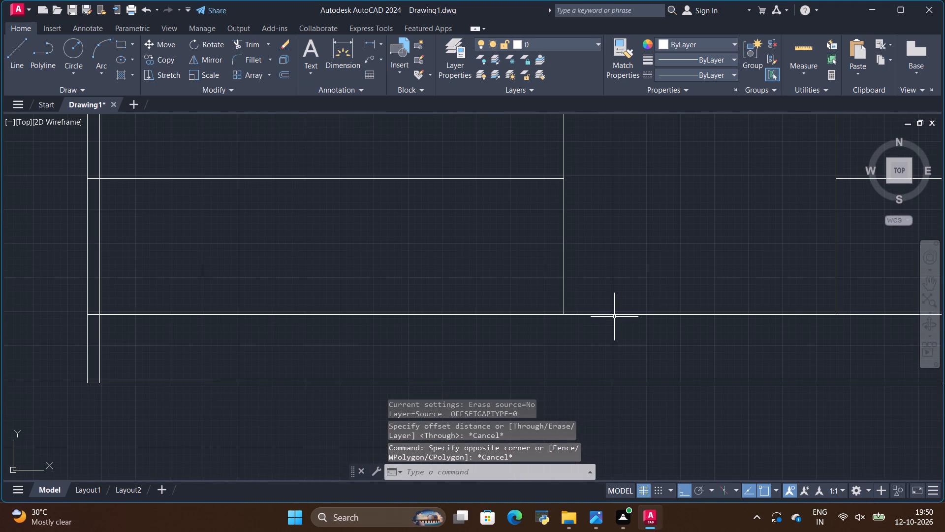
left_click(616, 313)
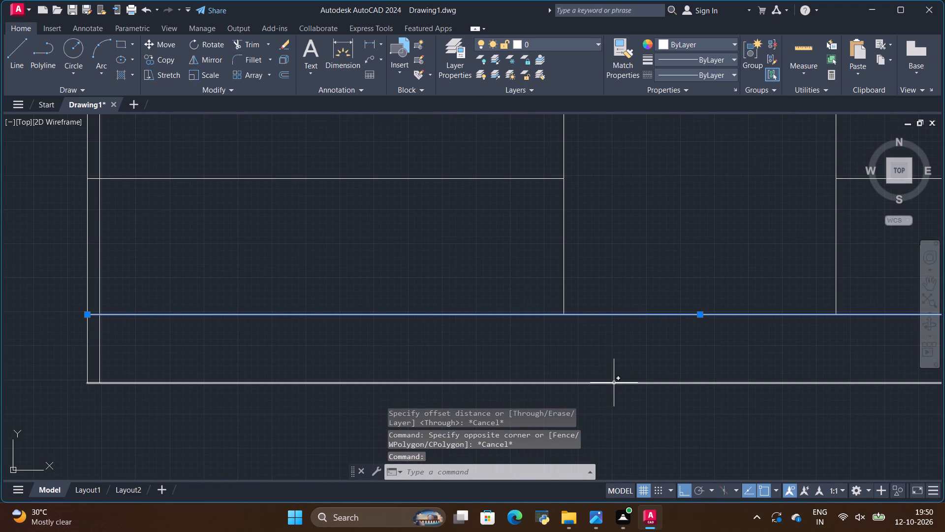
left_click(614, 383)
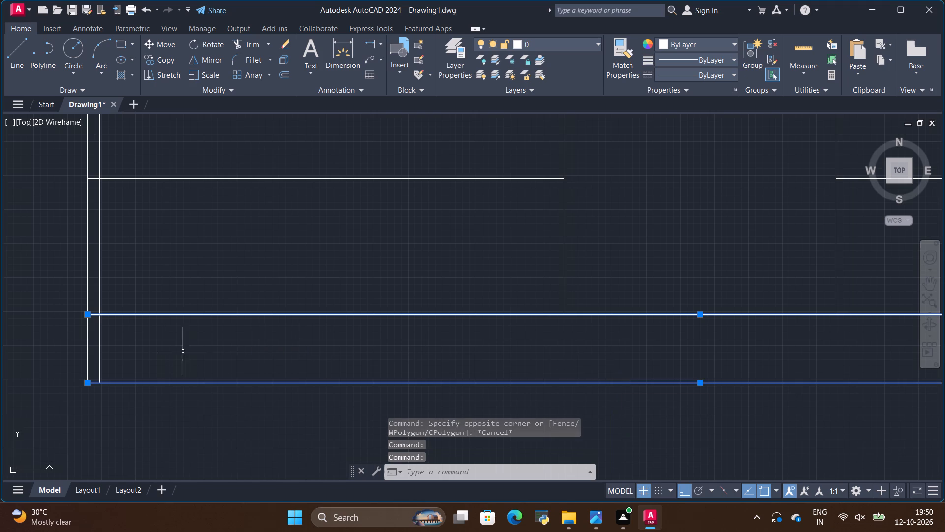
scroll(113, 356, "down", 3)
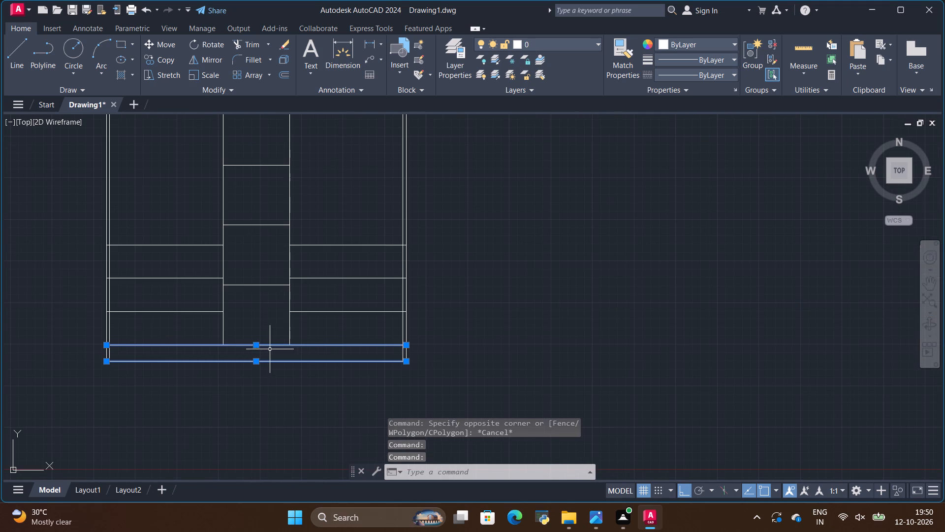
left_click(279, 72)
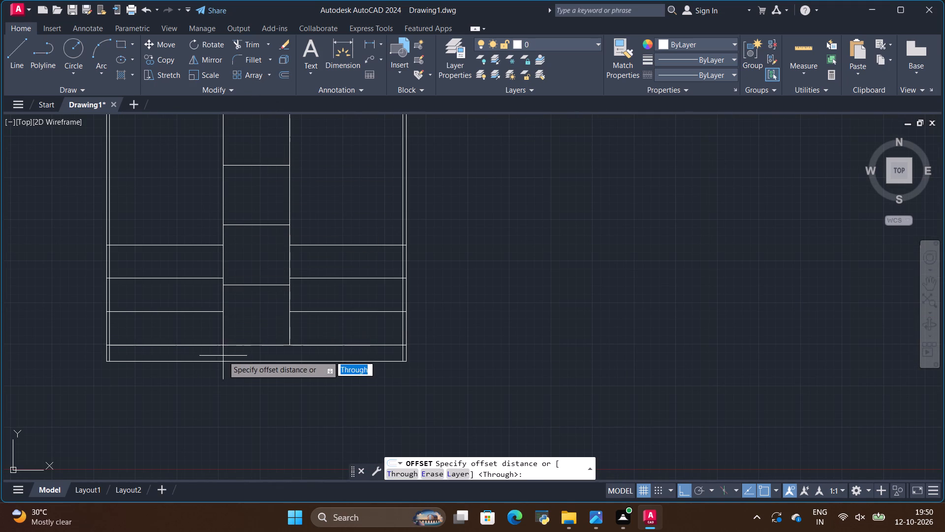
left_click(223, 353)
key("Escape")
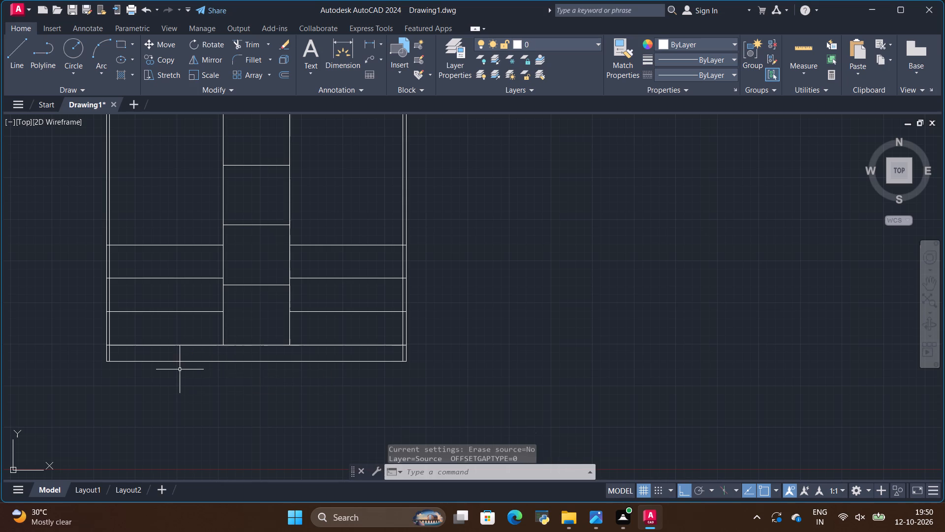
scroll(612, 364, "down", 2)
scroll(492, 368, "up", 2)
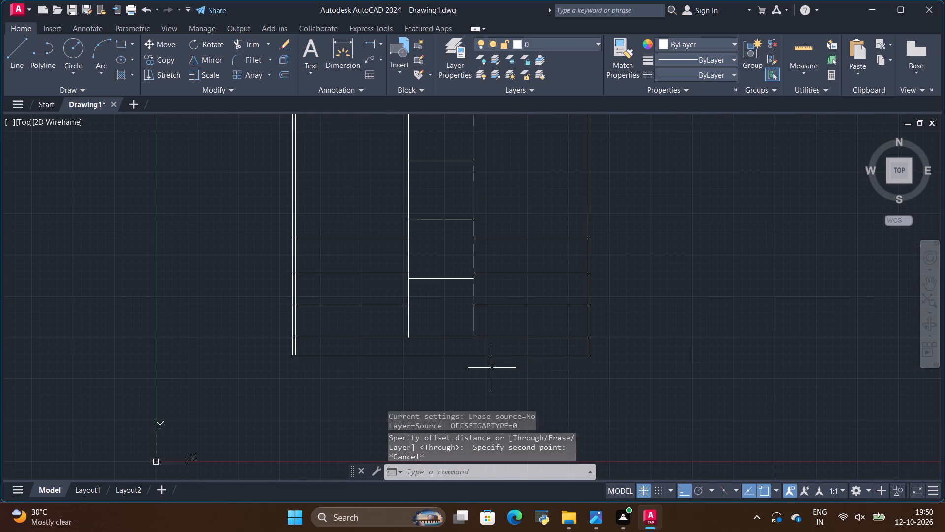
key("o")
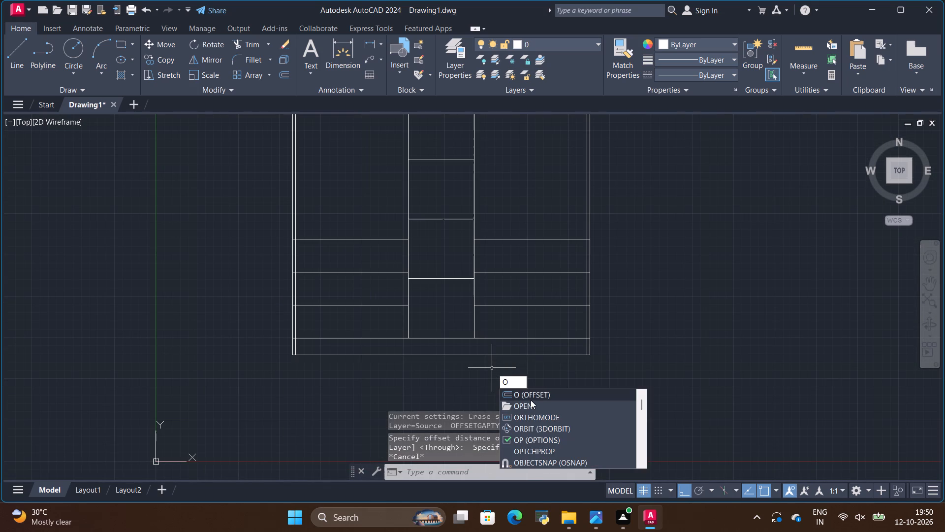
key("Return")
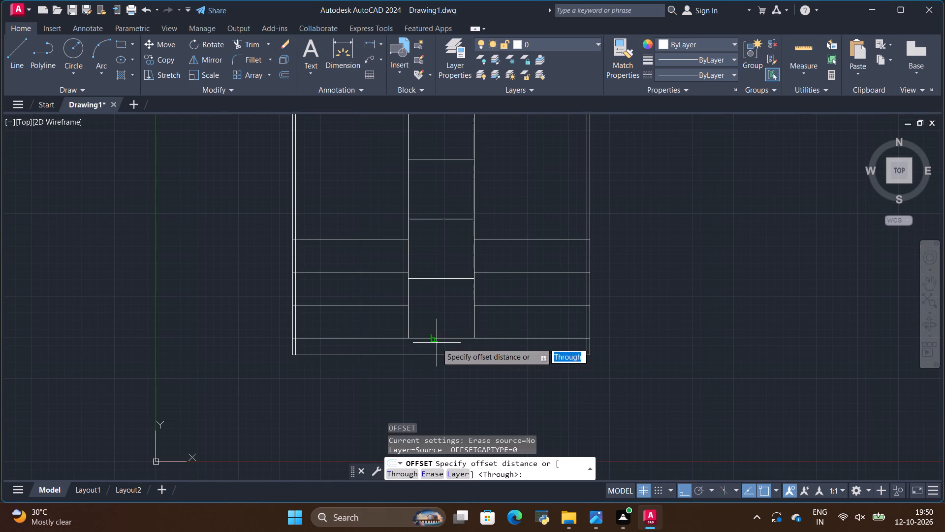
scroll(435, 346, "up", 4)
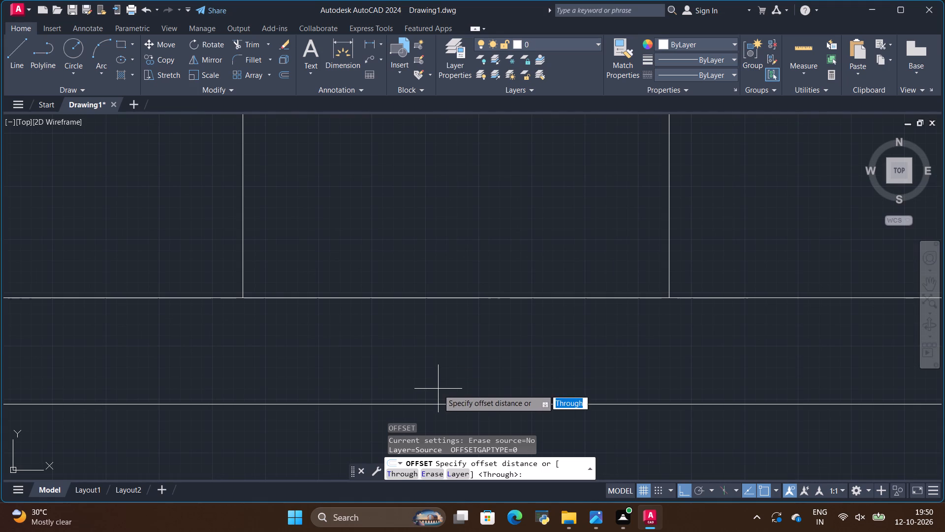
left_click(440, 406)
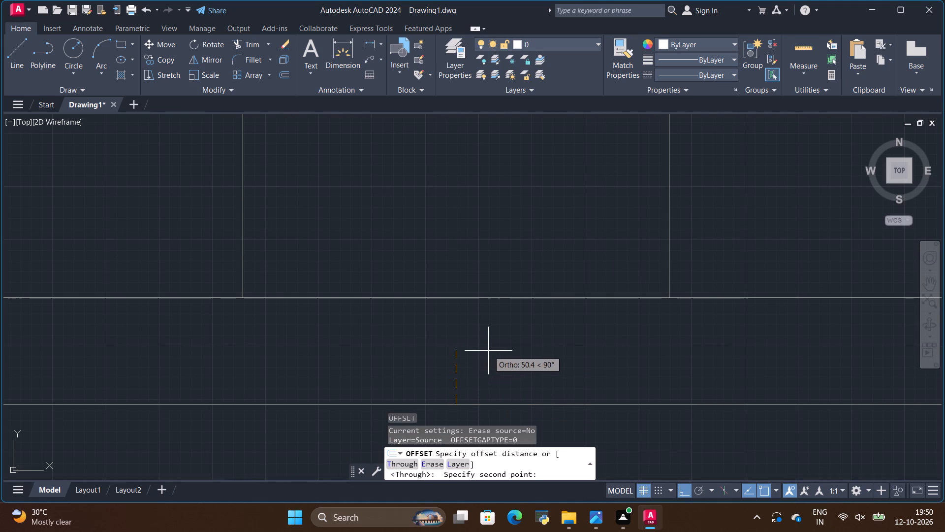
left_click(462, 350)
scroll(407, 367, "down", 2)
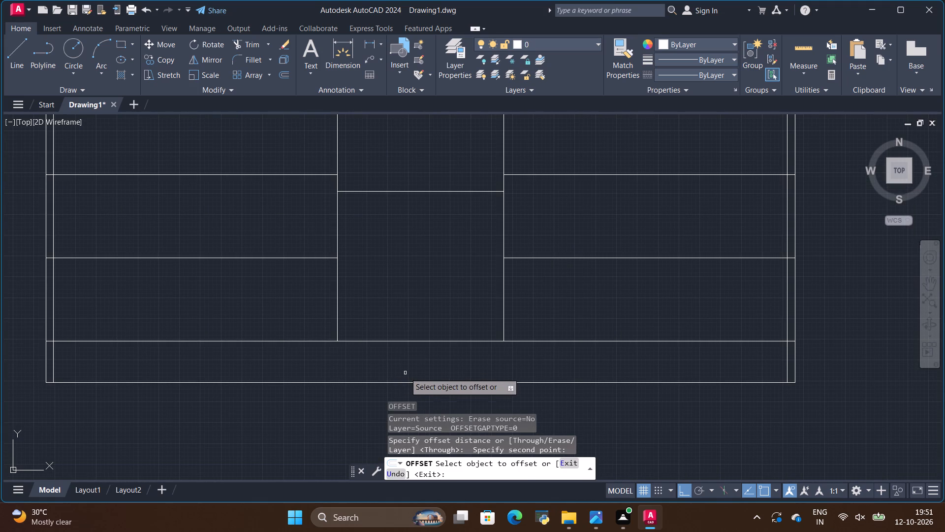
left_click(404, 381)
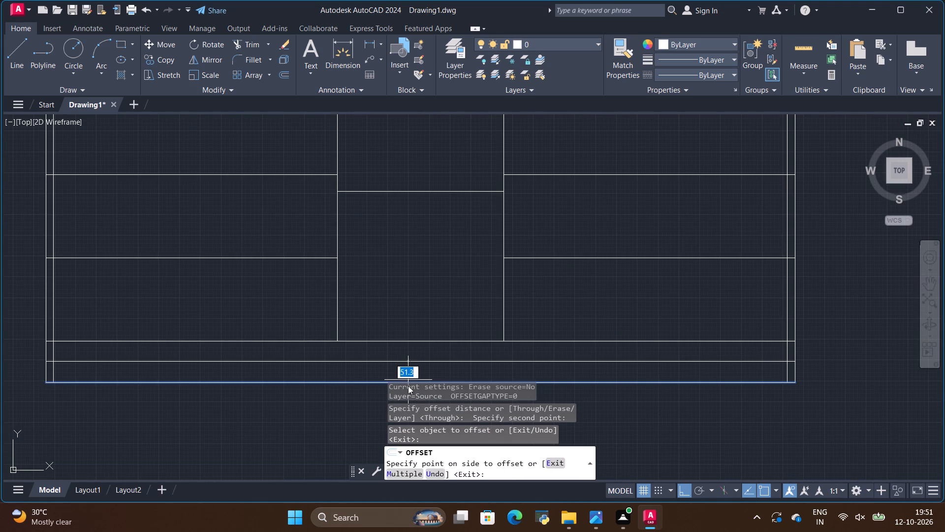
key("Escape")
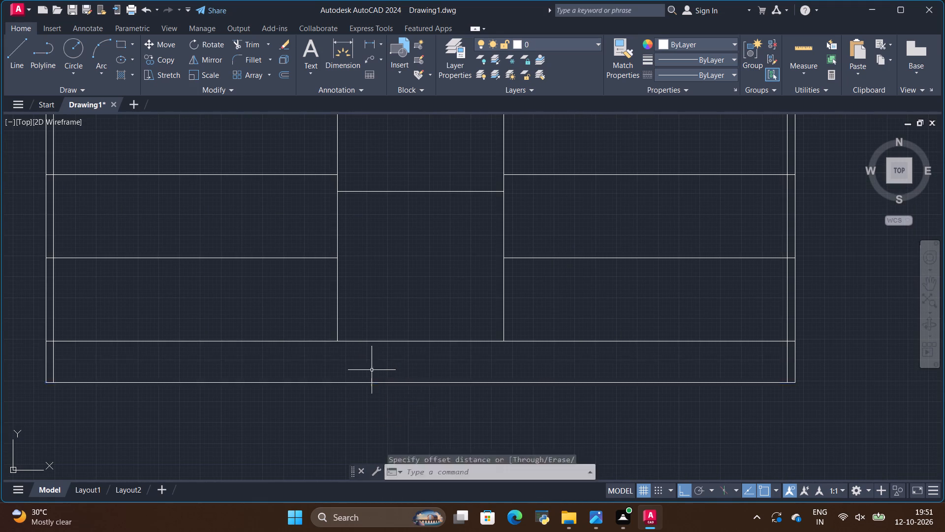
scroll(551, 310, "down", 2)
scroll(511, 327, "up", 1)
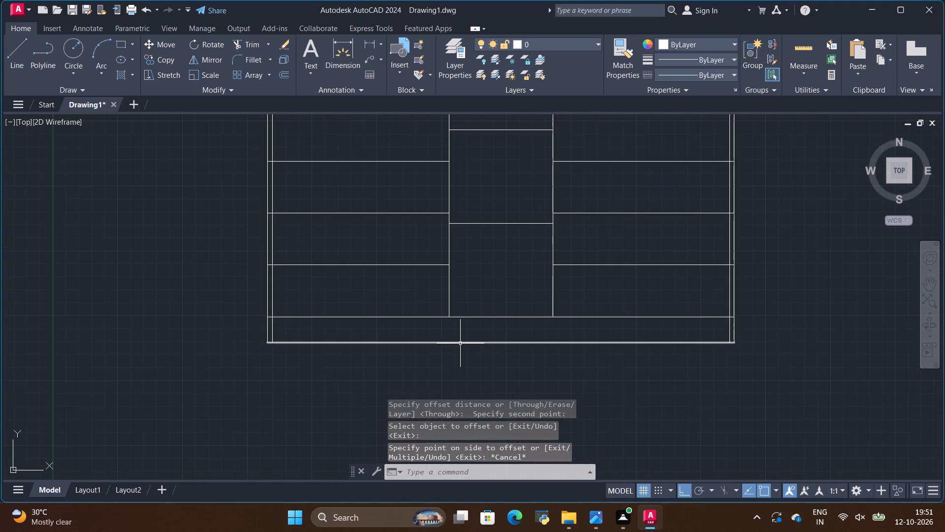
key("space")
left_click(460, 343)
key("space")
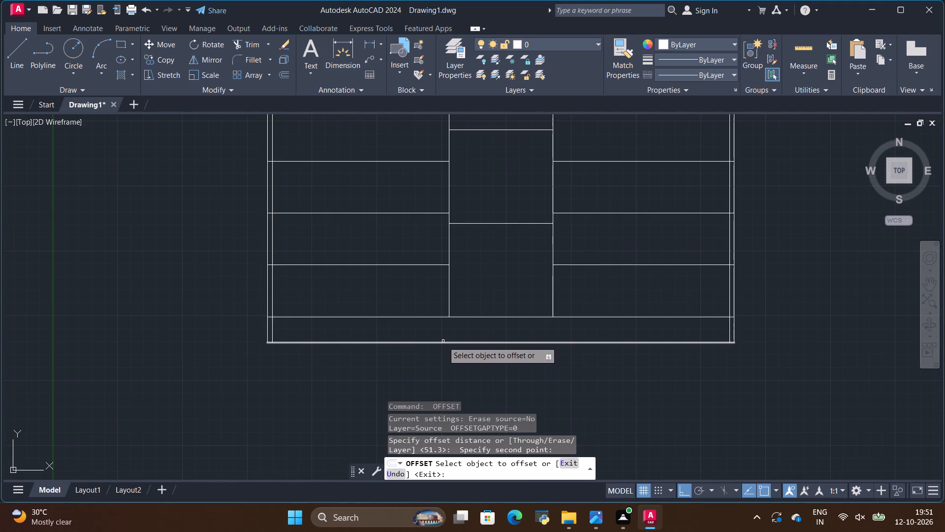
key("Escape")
Copy the wardrobe's bottom outer line 18 mm upward from its midpoint to show the panel thickness.
left_click(440, 344)
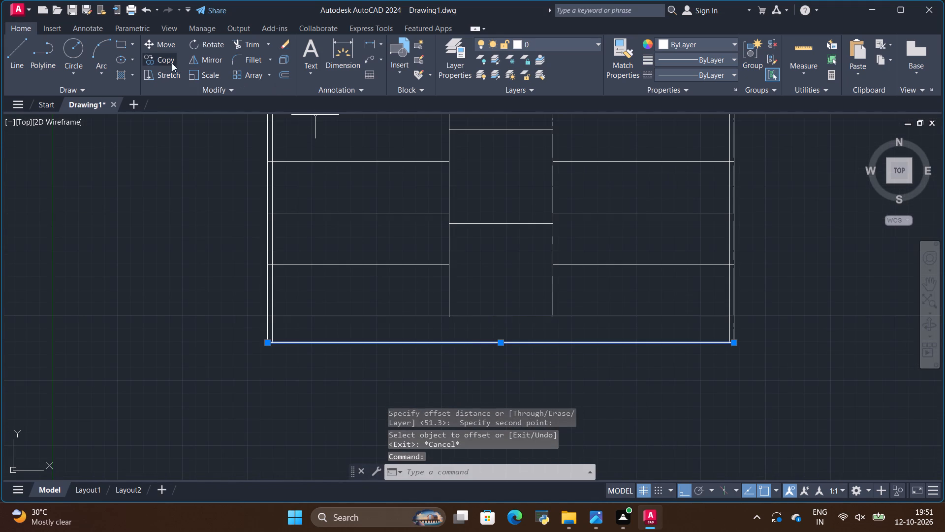
left_click(165, 60)
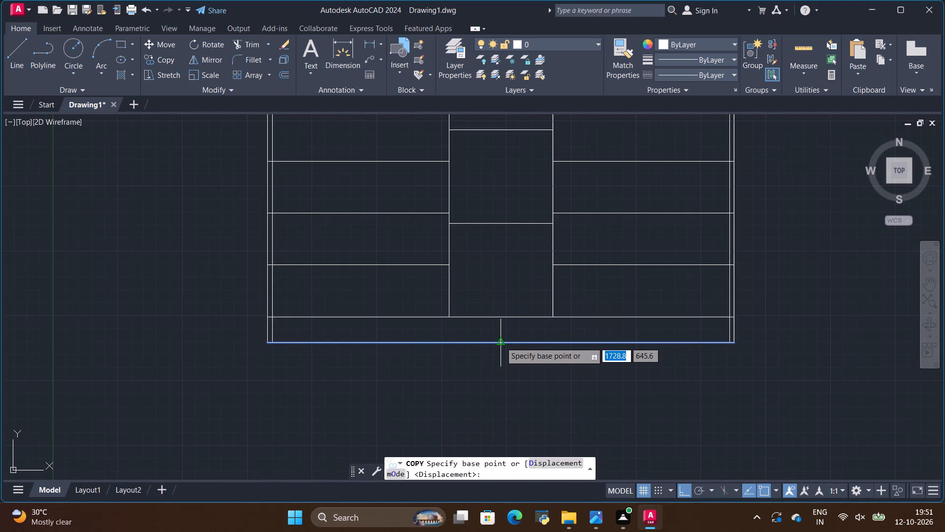
left_click(501, 342)
key("BackSpace")
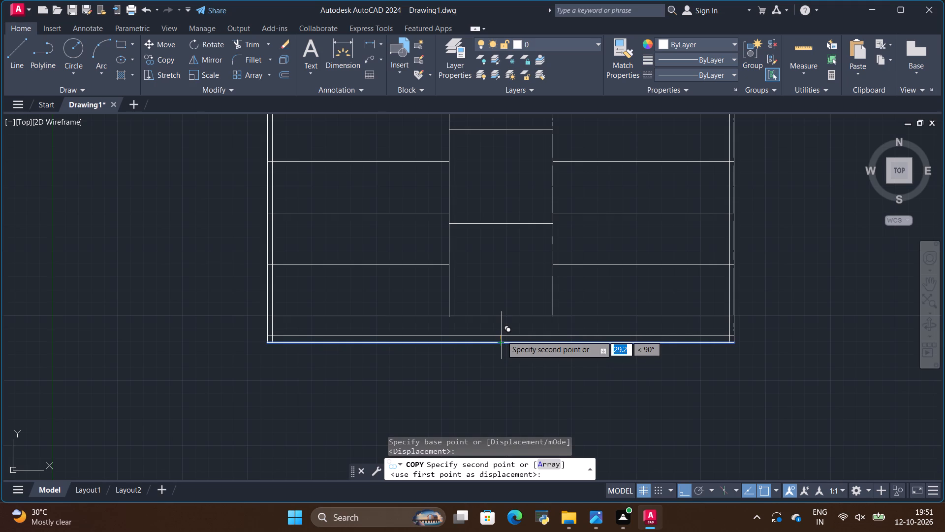
type("18")
key("Return")
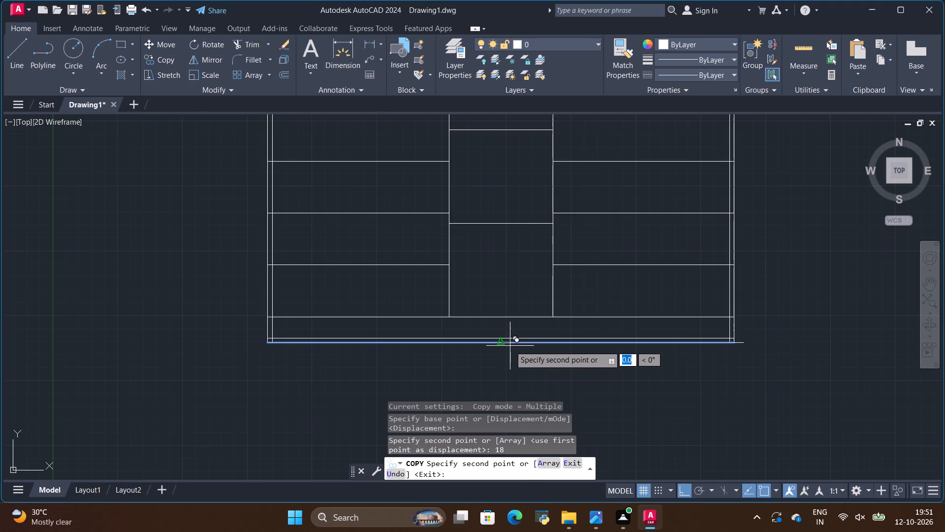
scroll(523, 349, "down", 3)
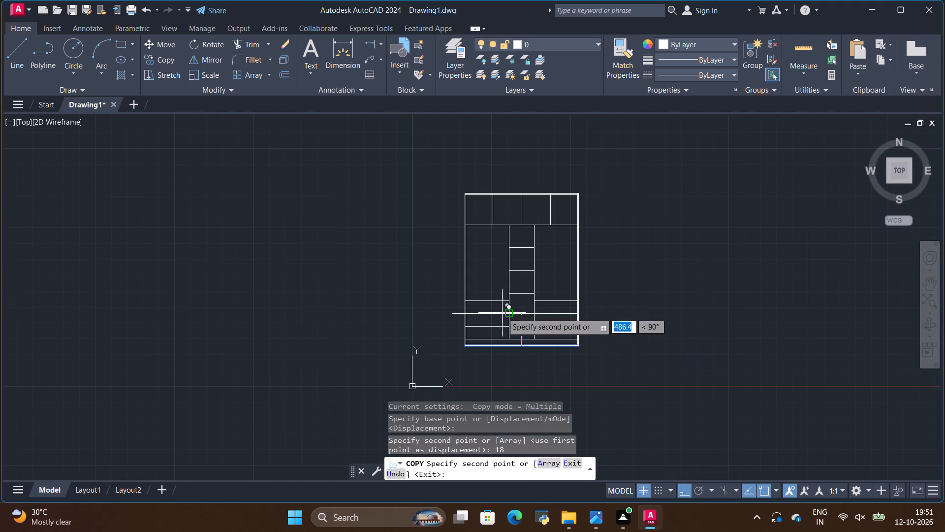
scroll(510, 344, "up", 1)
key("Escape")
Compare the drawn plinth top line with the bottom panel, plinth and lowest drawers of the open front elevation in the reference image.
scroll(515, 351, "up", 3)
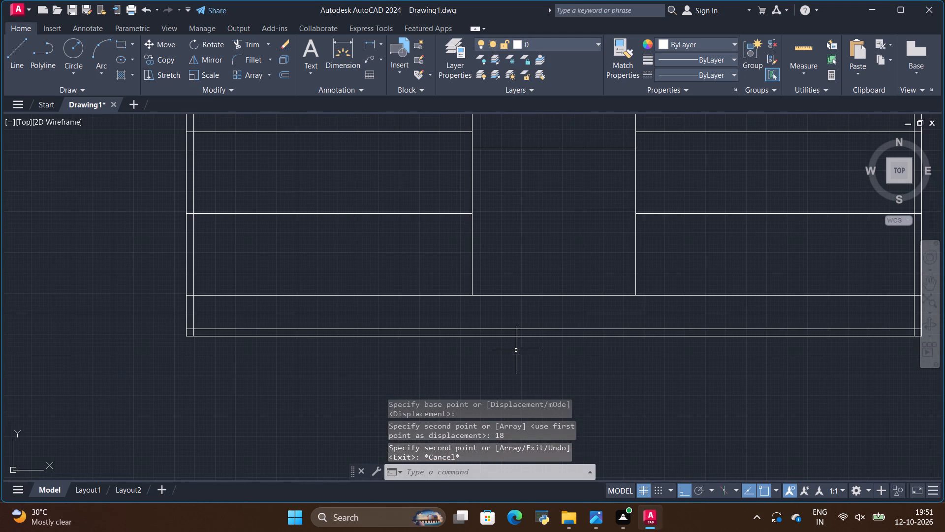
scroll(516, 354, "down", 1)
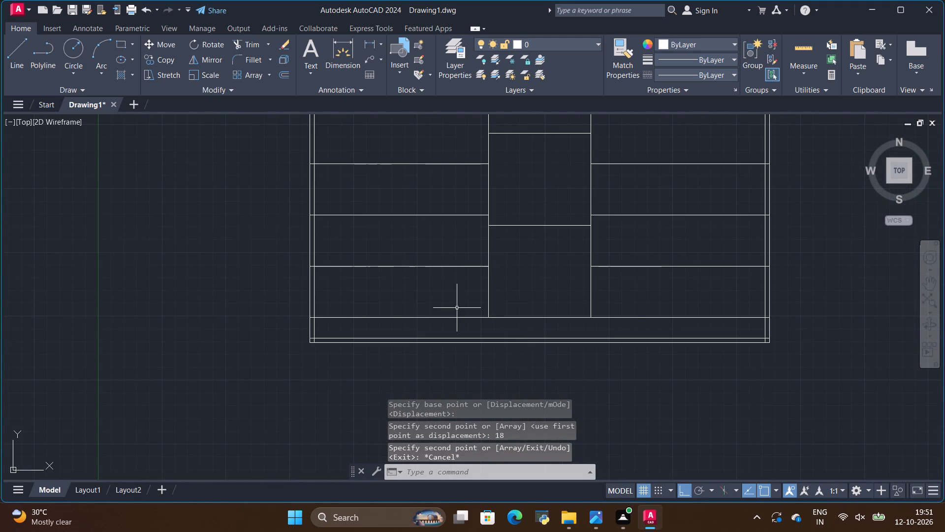
scroll(454, 309, "up", 1)
left_click(456, 324)
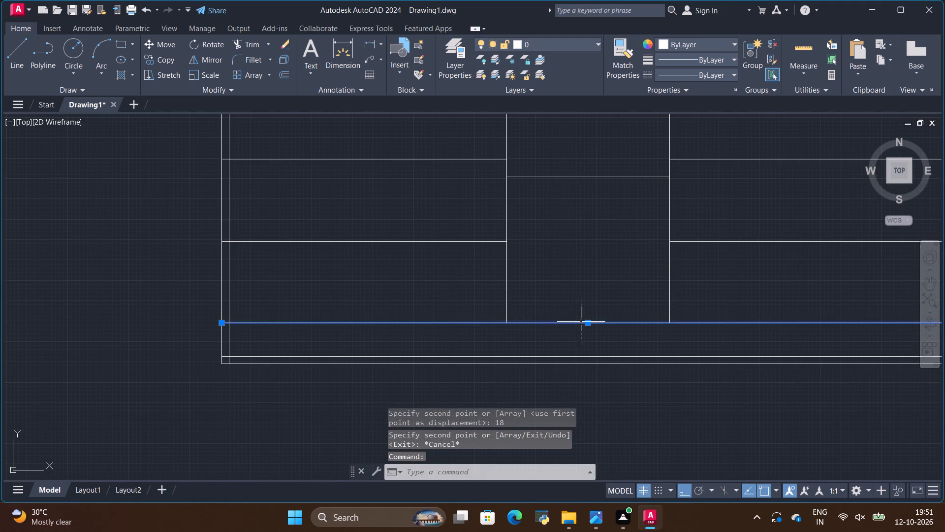
scroll(401, 325, "down", 2)
scroll(460, 326, "down", 1)
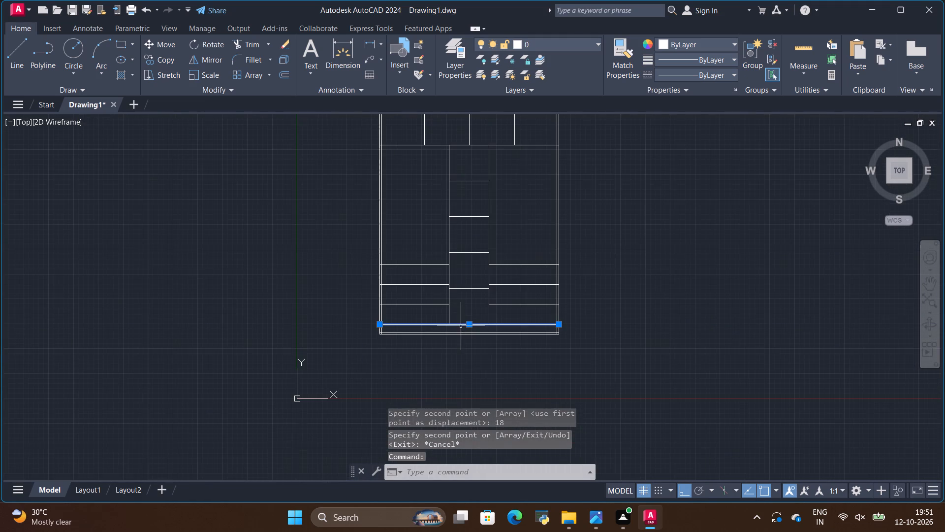
key("alt+Tab")
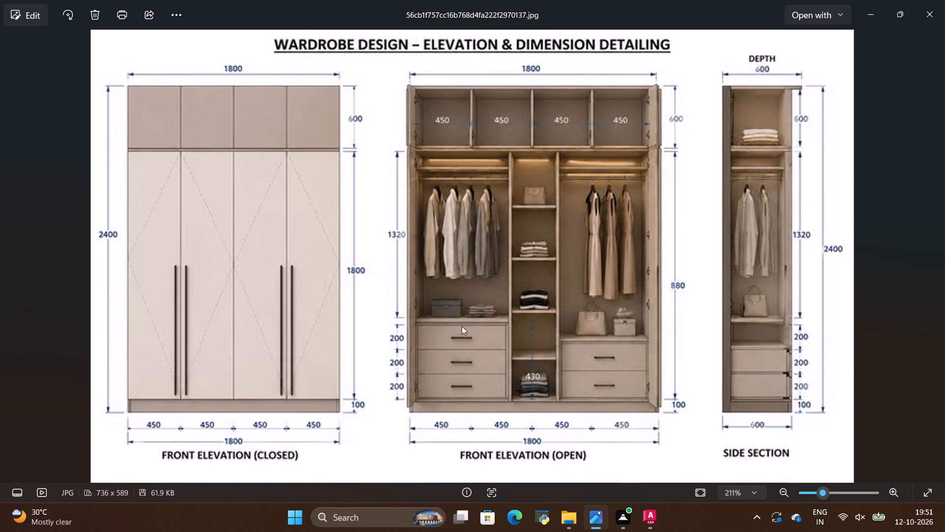
key("alt+Tab")
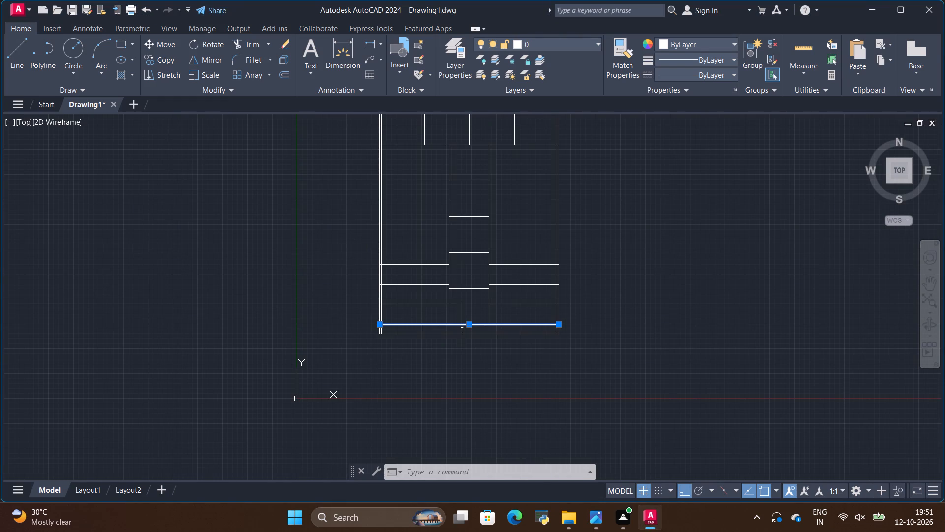
key("alt+Tab")
scroll(459, 366, "up", 12)
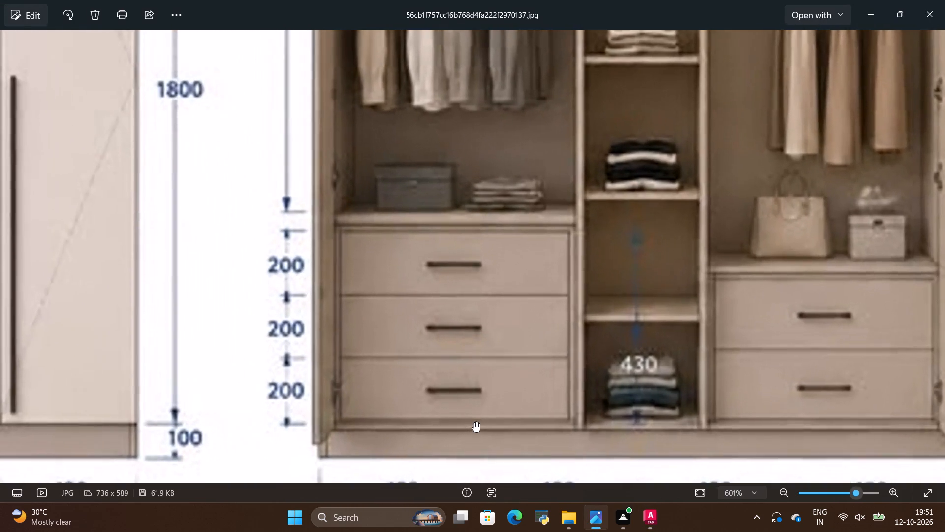
scroll(474, 420, "down", 6)
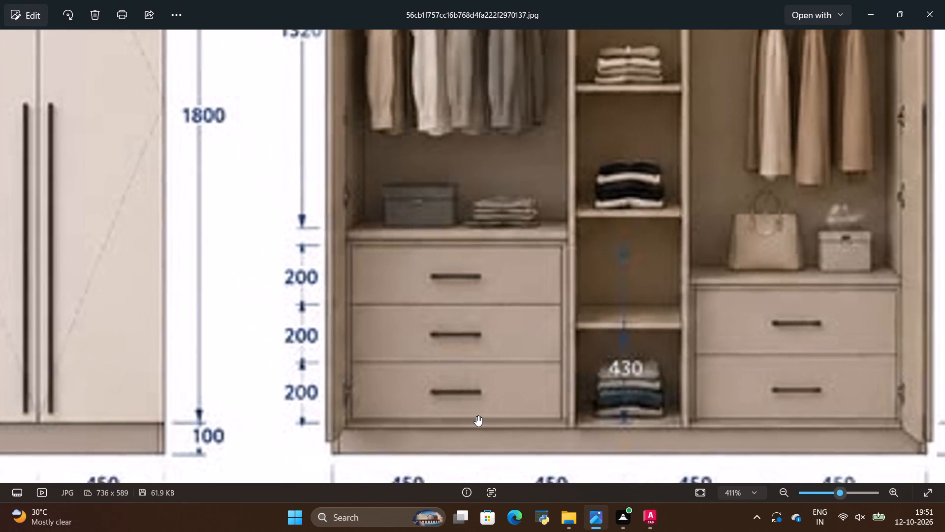
scroll(479, 408, "down", 1)
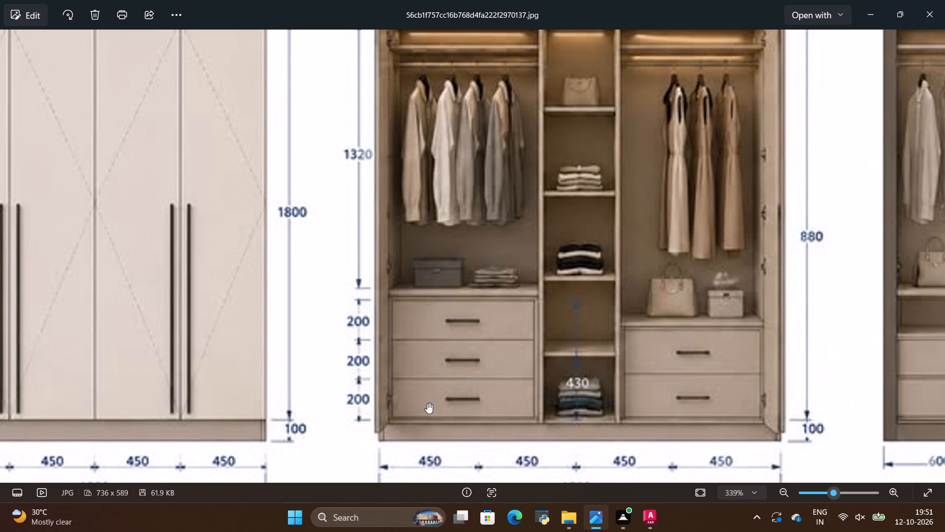
key("alt+Tab")
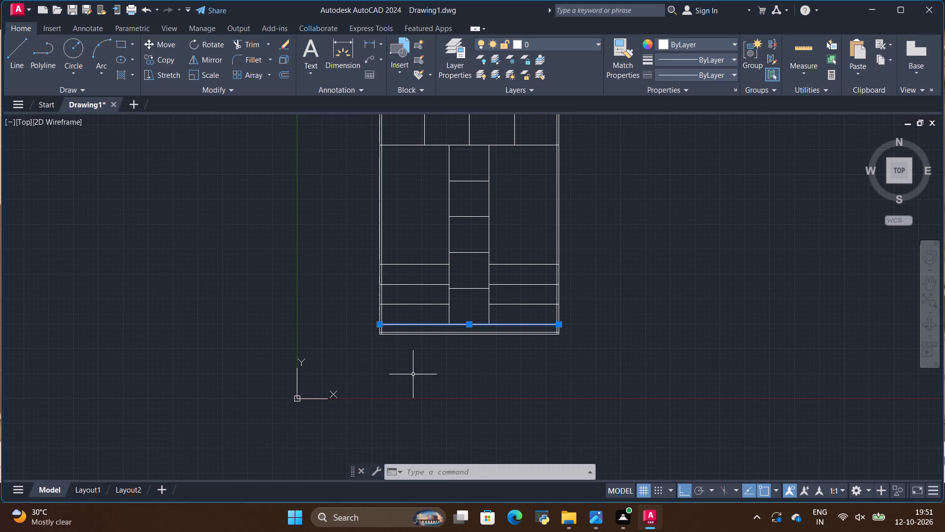
key("alt+Tab")
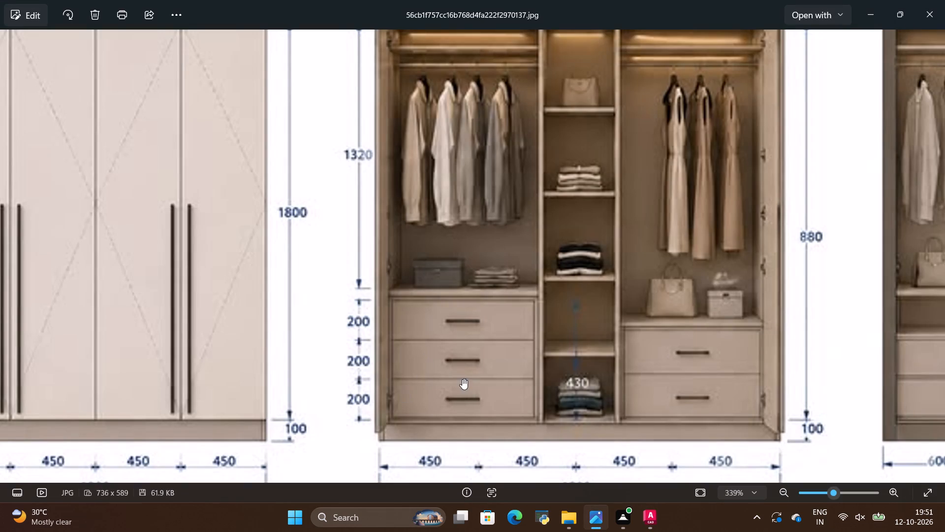
scroll(505, 436, "up", 2)
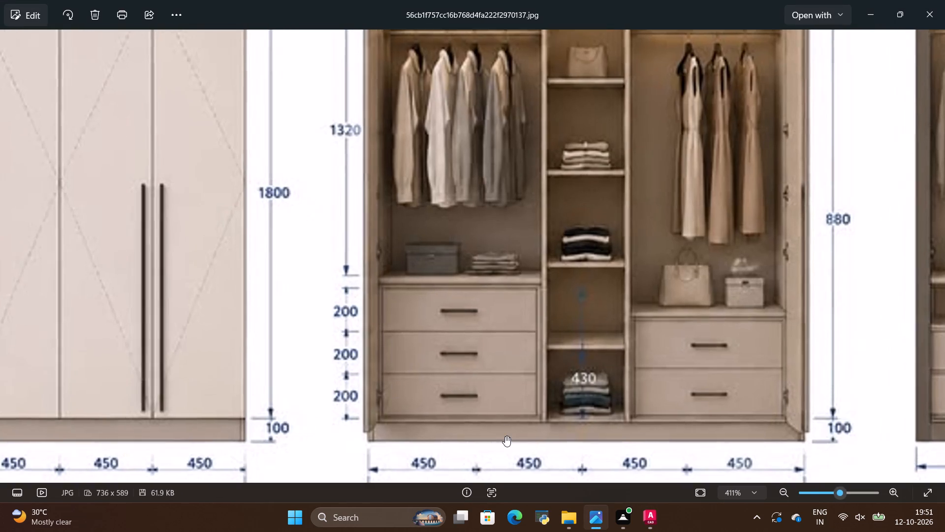
scroll(491, 431, "up", 3)
scroll(420, 416, "up", 2)
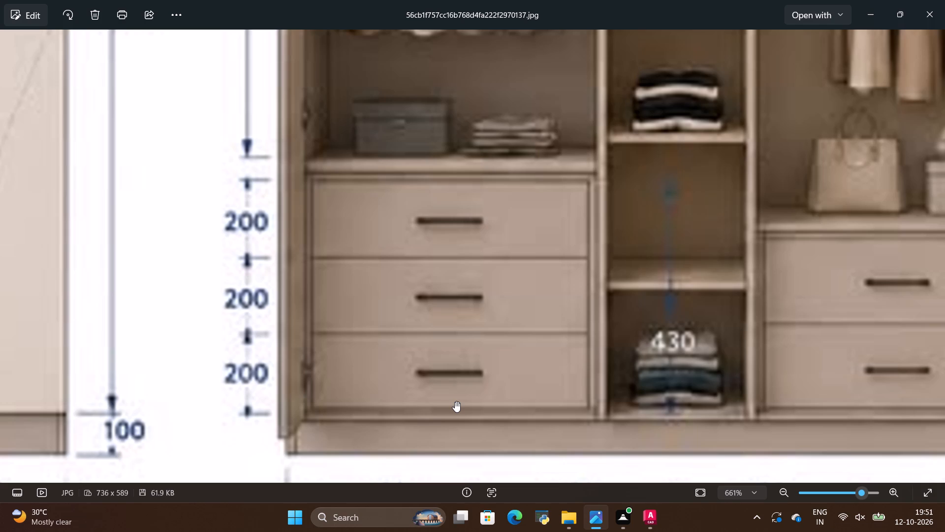
scroll(455, 401, "down", 1)
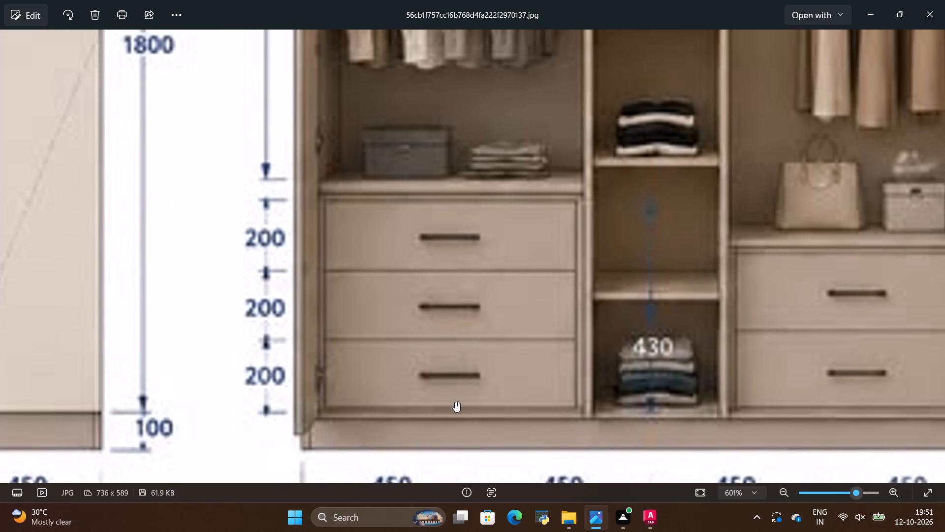
Compare the drawn drawer, shelf and plinth lines with the lower part of the open front elevation in the reference image.
scroll(455, 401, "down", 3)
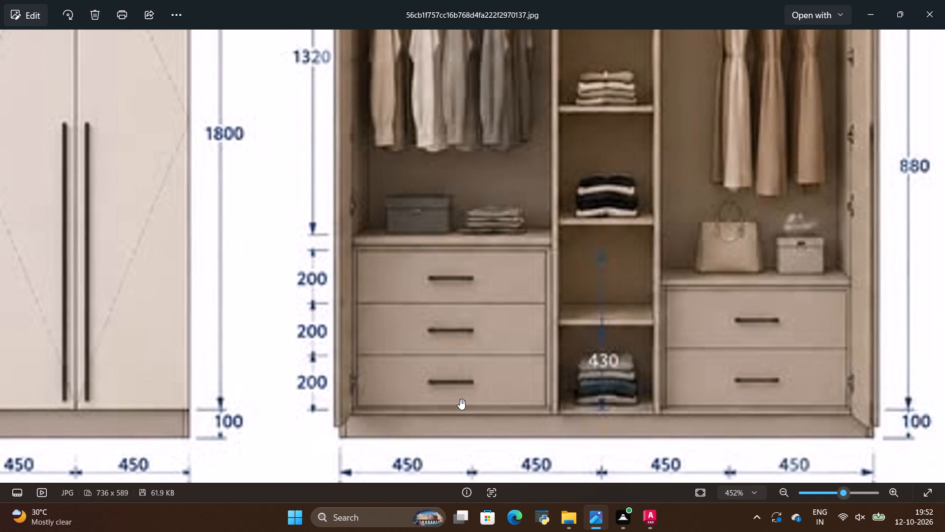
key("alt+Tab")
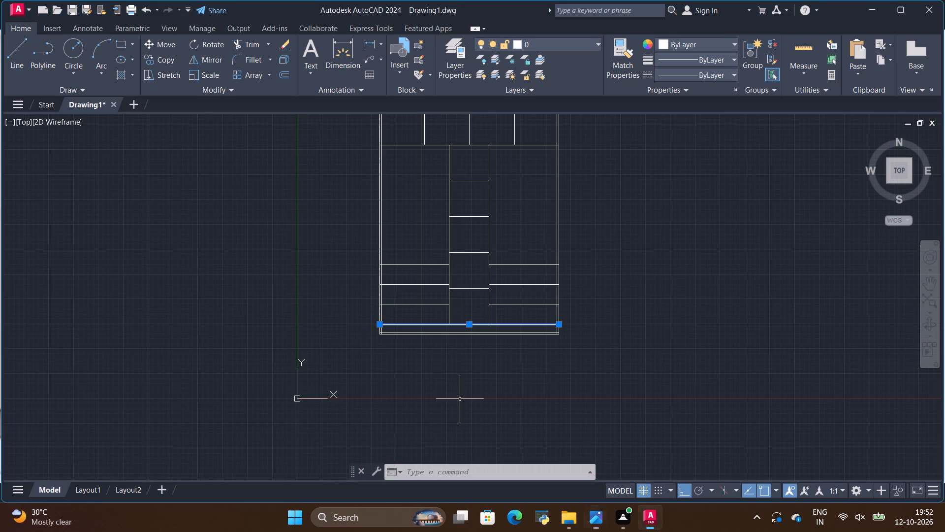
key("alt+Tab")
key("alt+Tab")
key("alt+Tab")
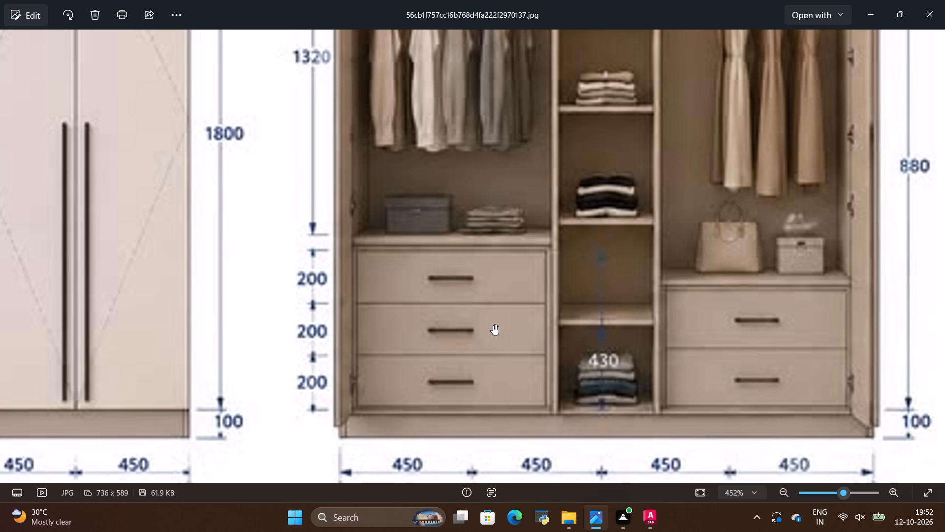
key("alt+Tab")
scroll(435, 250, "up", 1)
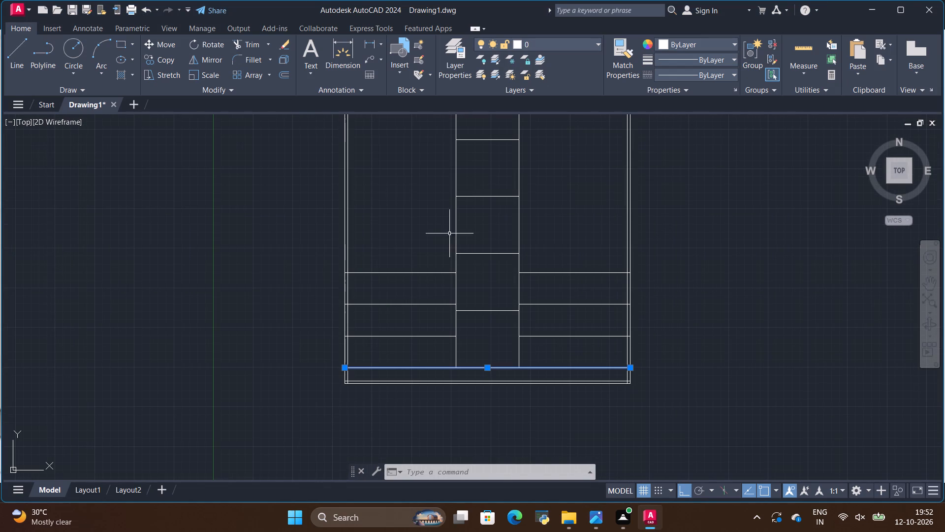
left_click(455, 222)
scroll(473, 273, "down", 2)
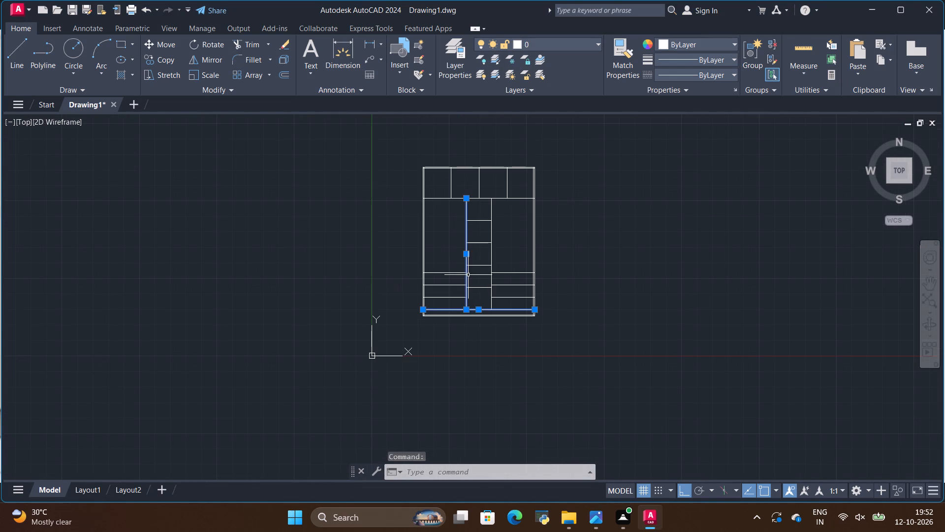
key("Escape")
scroll(469, 298, "up", 4)
scroll(471, 307, "down", 4)
scroll(465, 219, "up", 1)
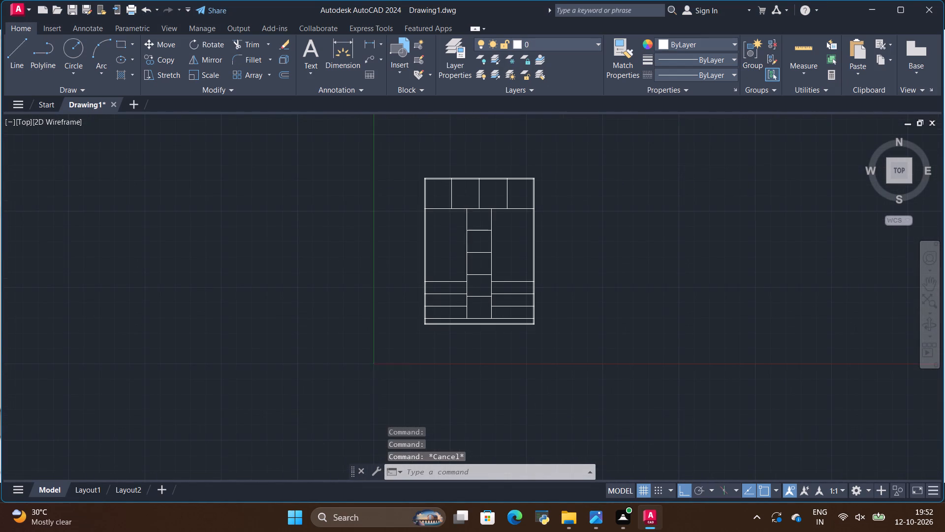
scroll(465, 219, "up", 3)
scroll(485, 251, "down", 3)
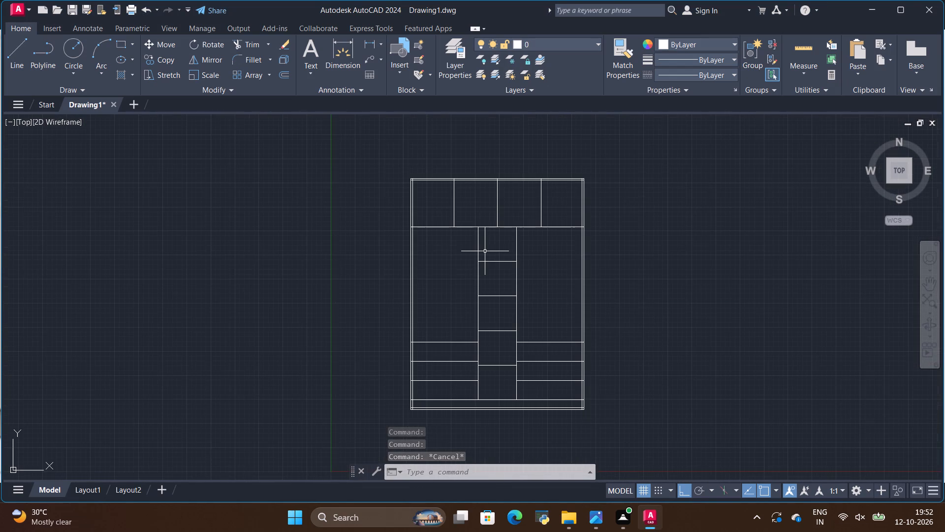
Examine the panel edges around the left drawer stack, central shelves and vertical partitions in the reference image's open front elevation.
key("alt+Tab")
scroll(528, 249, "down", 2)
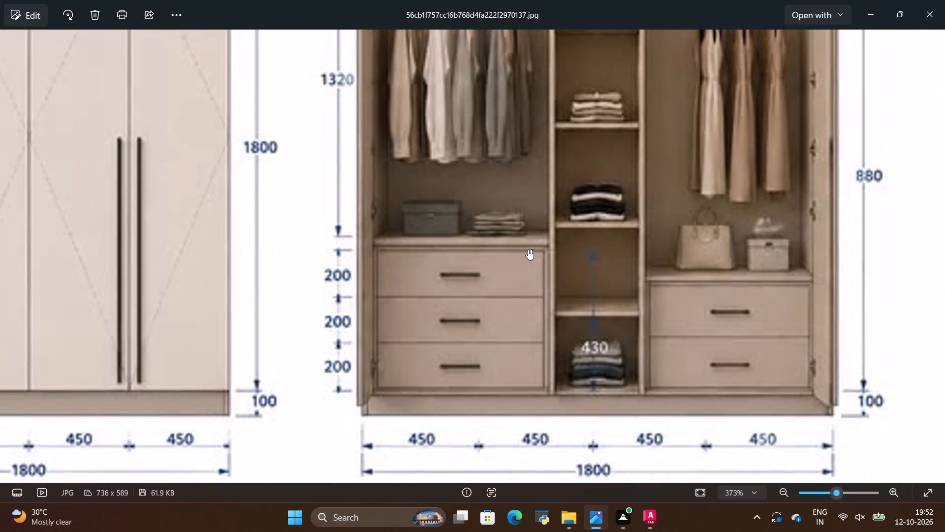
scroll(504, 278, "up", 5)
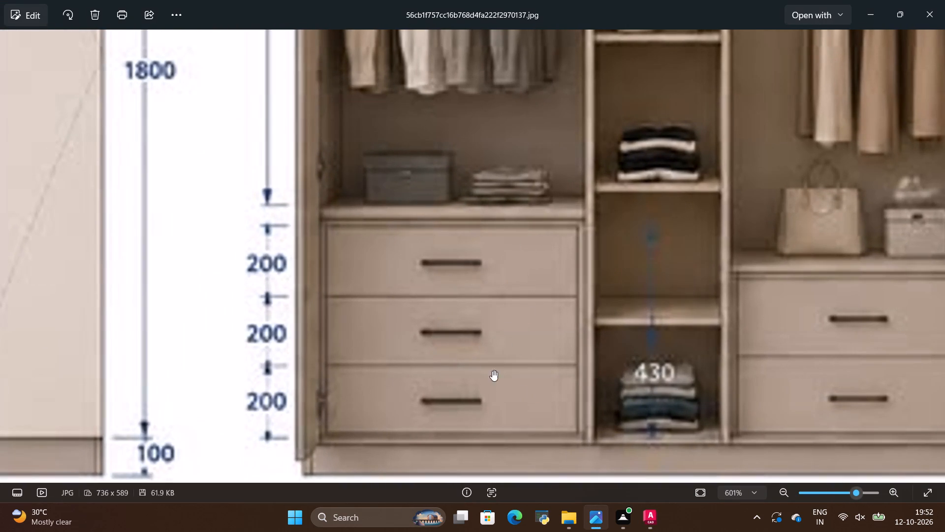
scroll(458, 336, "down", 2)
key("alt+Tab")
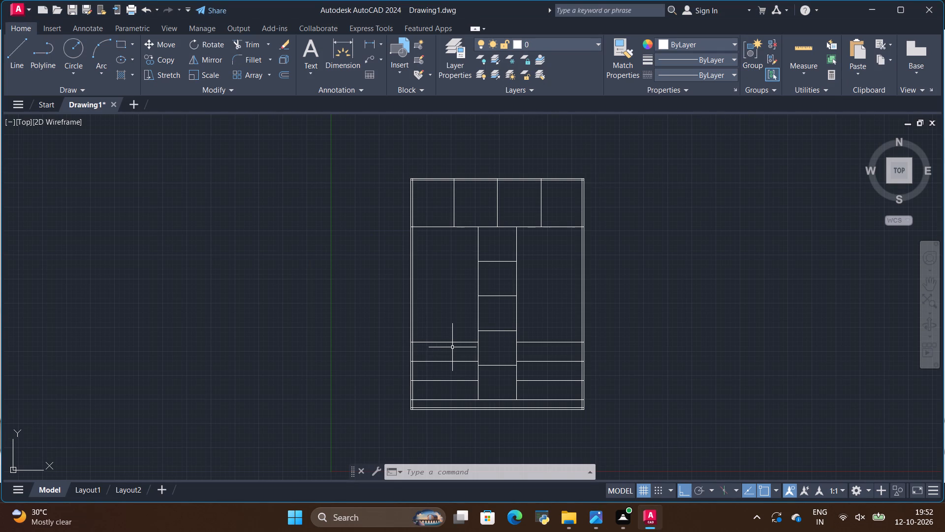
key("alt+Tab")
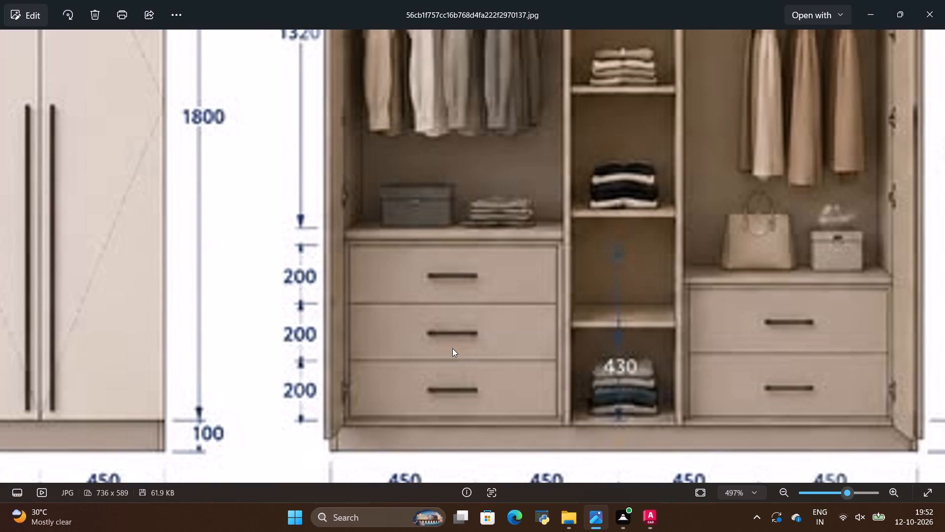
scroll(452, 348, "down", 6)
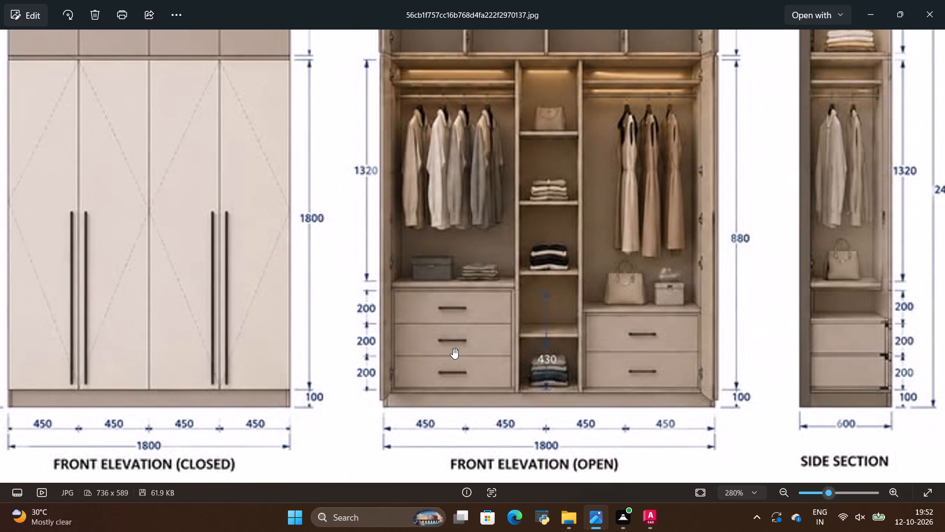
scroll(453, 348, "up", 8)
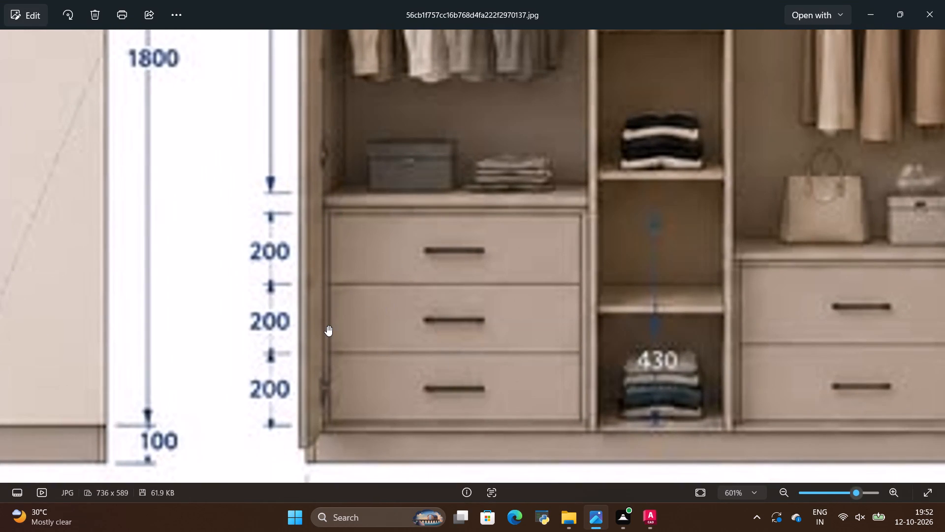
scroll(329, 325, "down", 2)
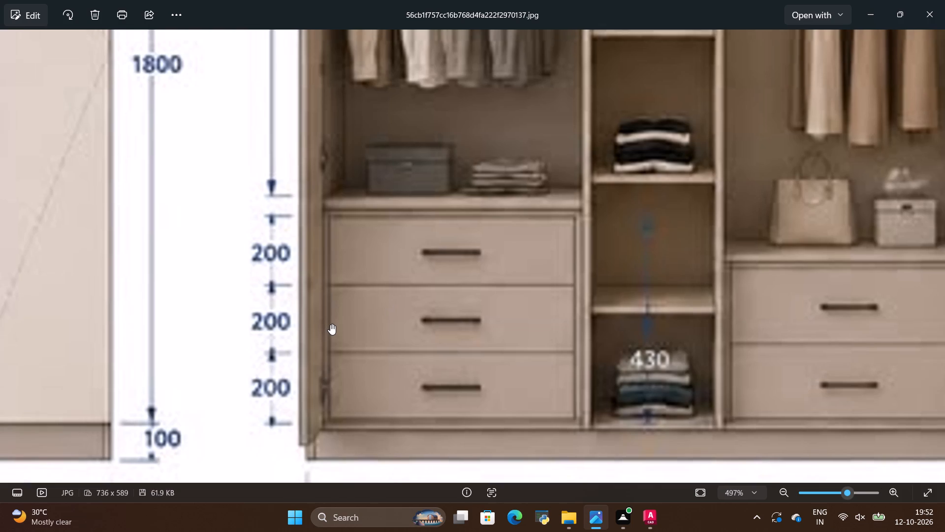
key("alt+Tab")
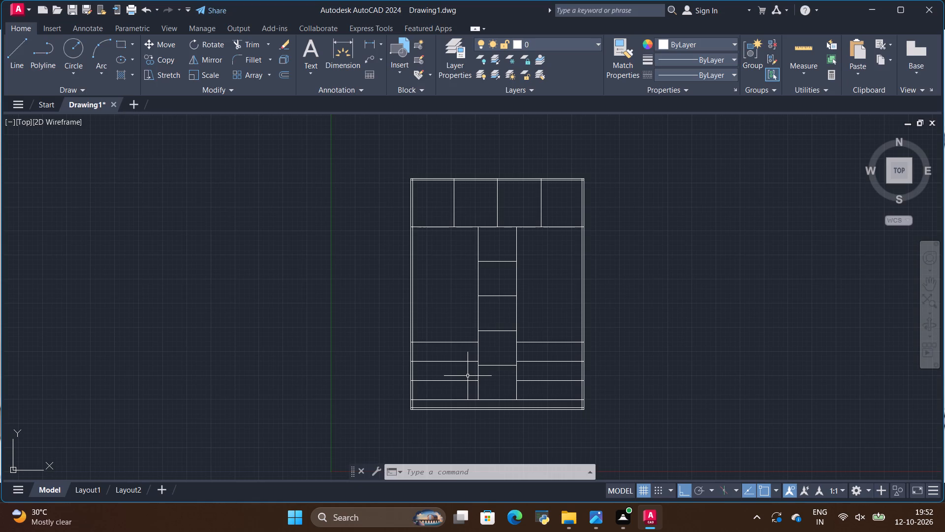
key("alt+Tab")
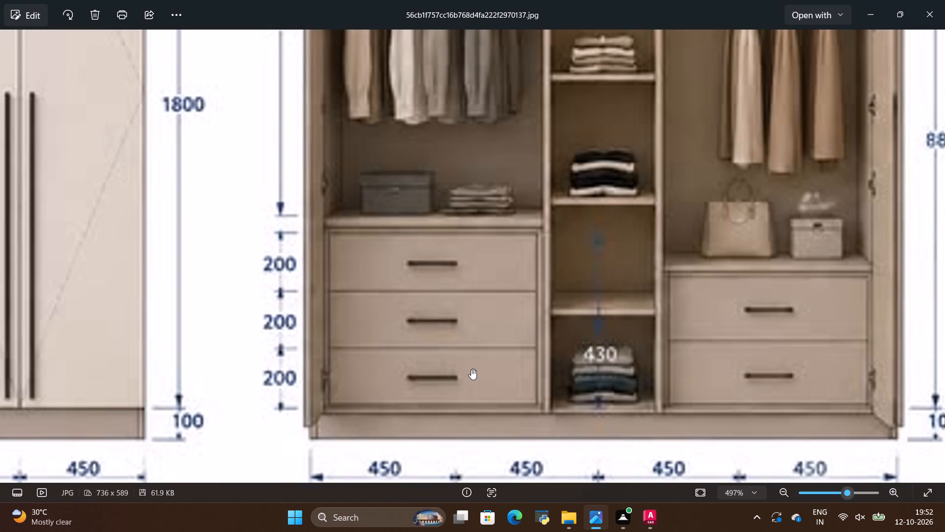
key("alt+Tab")
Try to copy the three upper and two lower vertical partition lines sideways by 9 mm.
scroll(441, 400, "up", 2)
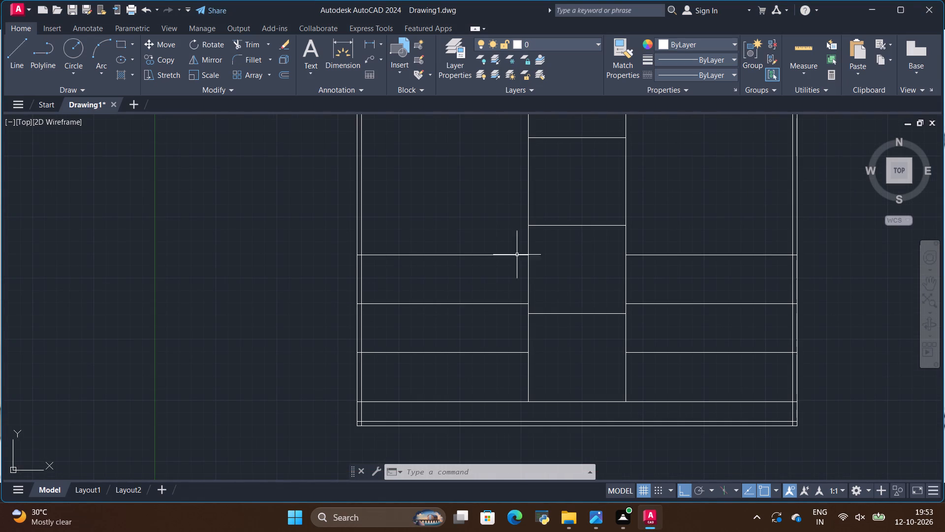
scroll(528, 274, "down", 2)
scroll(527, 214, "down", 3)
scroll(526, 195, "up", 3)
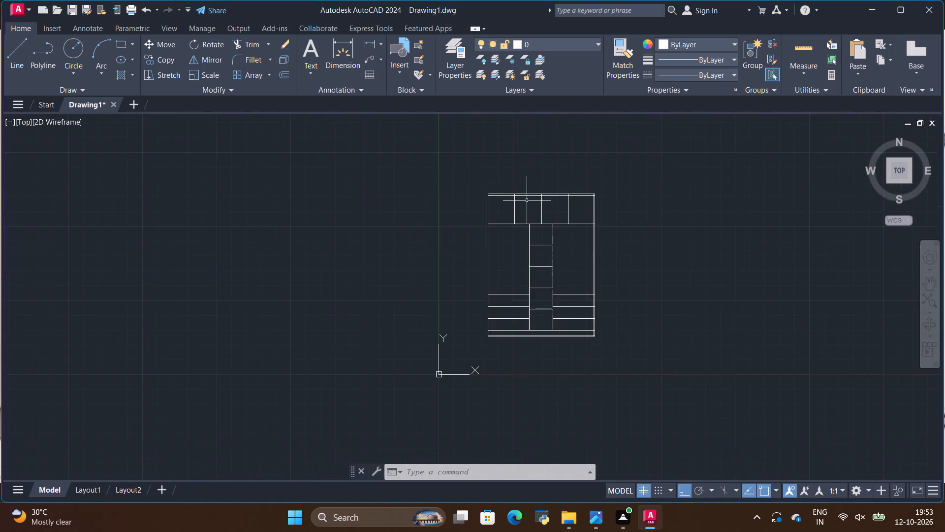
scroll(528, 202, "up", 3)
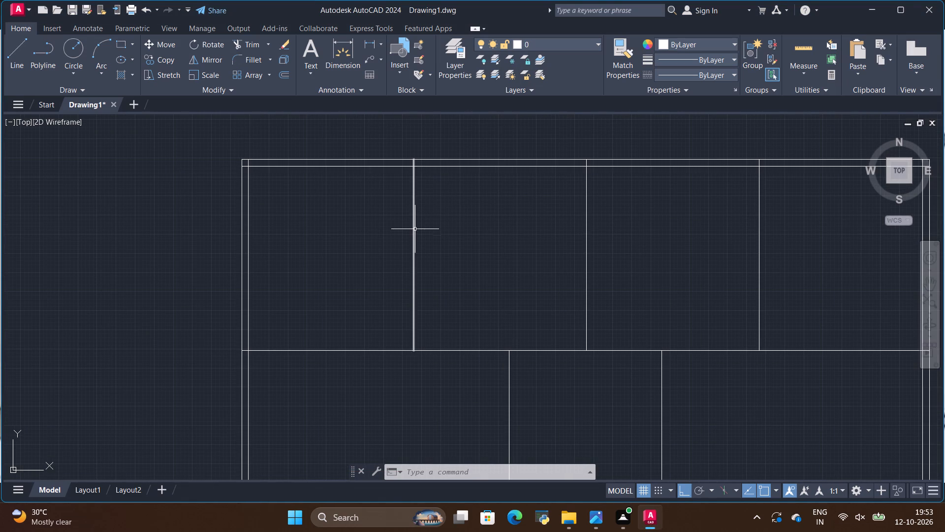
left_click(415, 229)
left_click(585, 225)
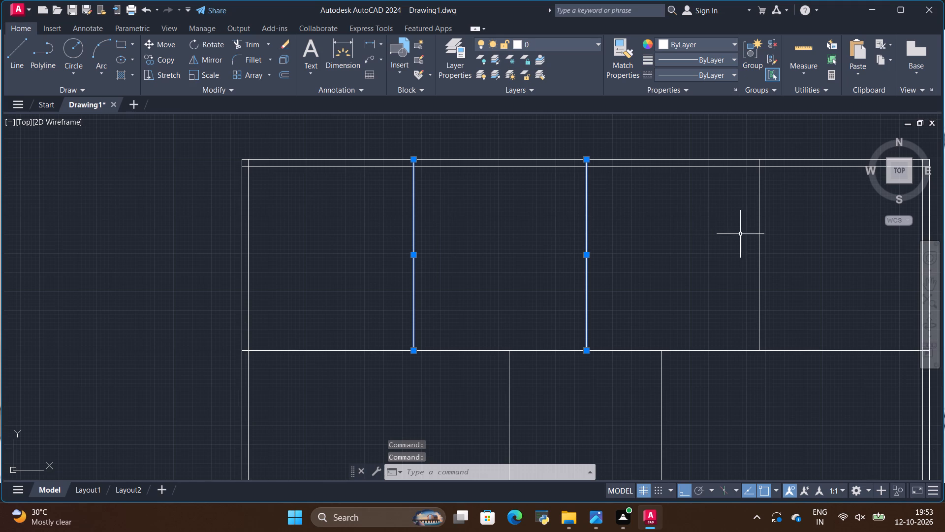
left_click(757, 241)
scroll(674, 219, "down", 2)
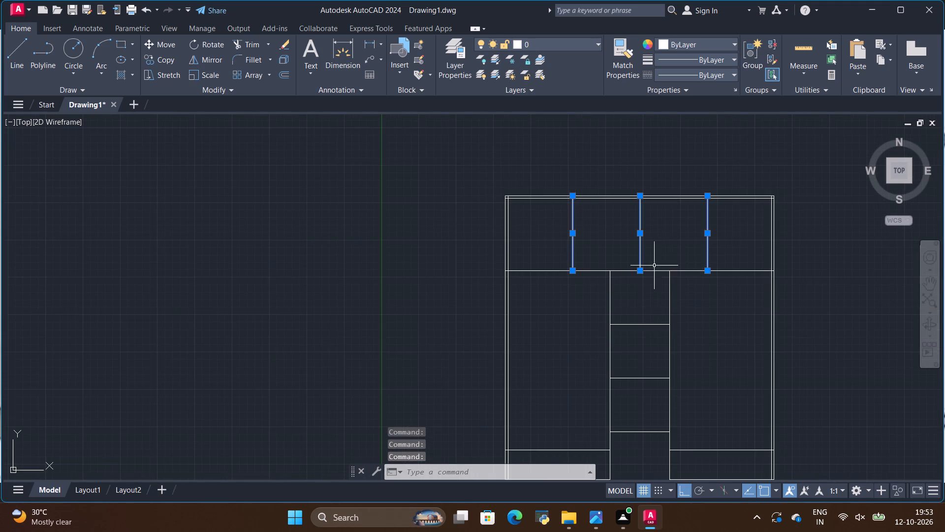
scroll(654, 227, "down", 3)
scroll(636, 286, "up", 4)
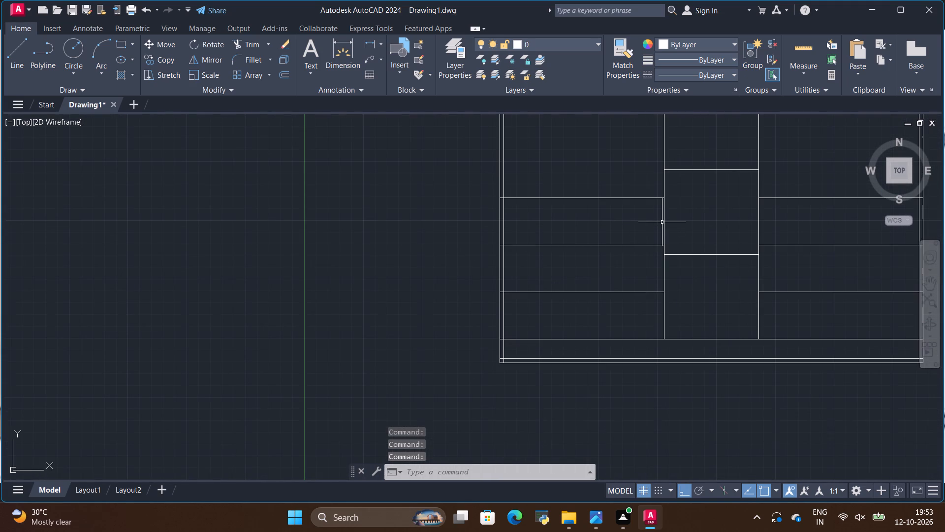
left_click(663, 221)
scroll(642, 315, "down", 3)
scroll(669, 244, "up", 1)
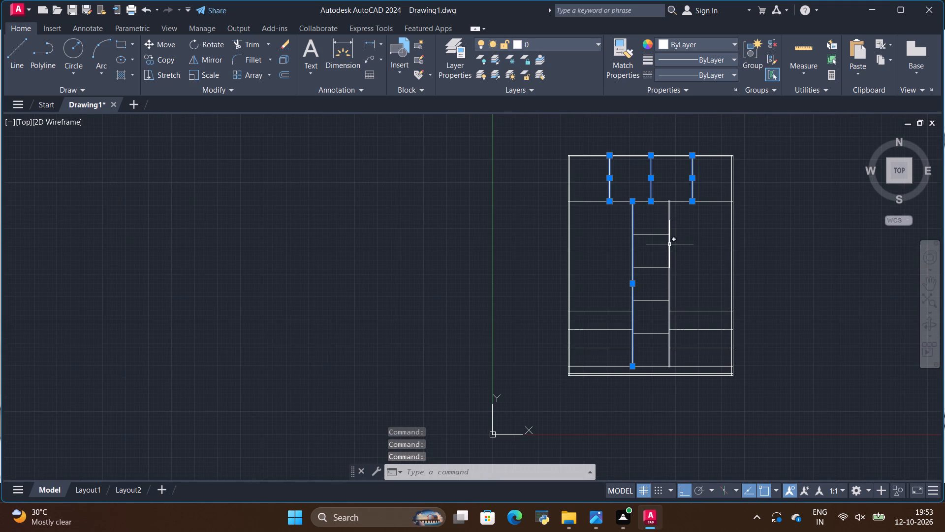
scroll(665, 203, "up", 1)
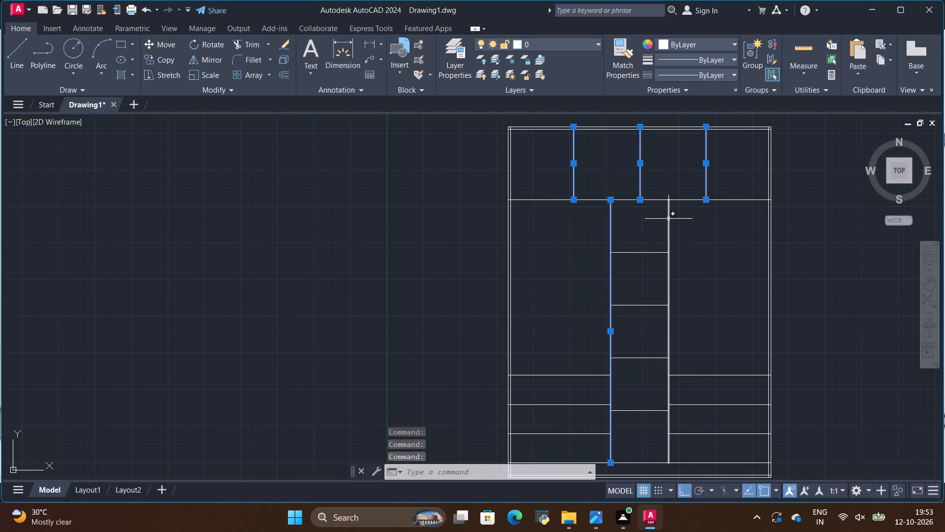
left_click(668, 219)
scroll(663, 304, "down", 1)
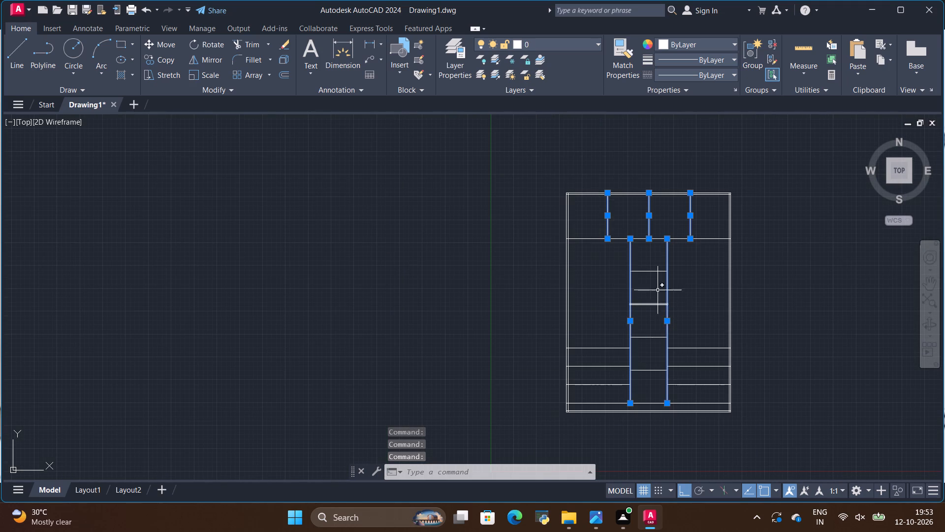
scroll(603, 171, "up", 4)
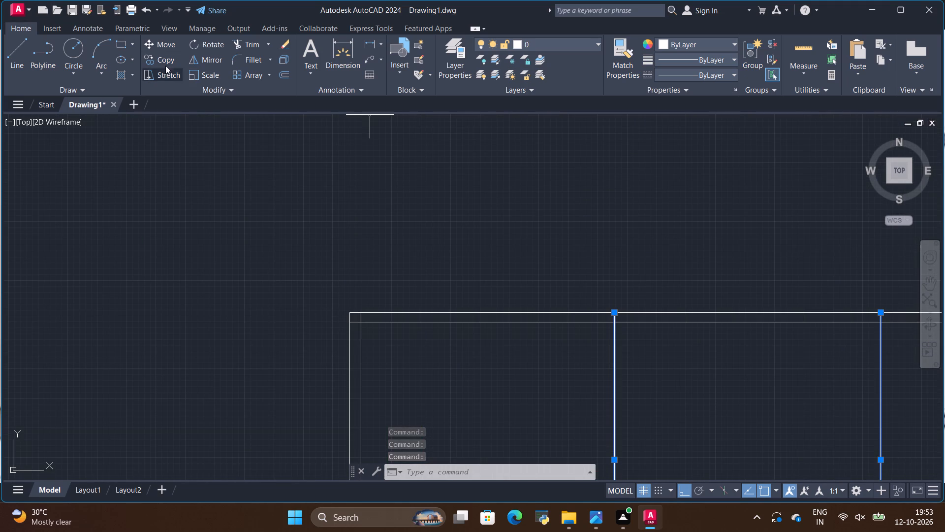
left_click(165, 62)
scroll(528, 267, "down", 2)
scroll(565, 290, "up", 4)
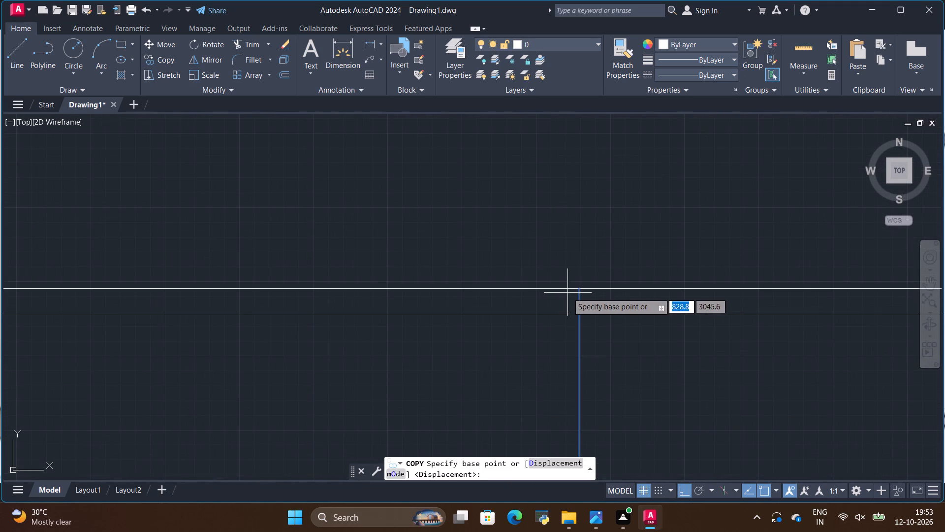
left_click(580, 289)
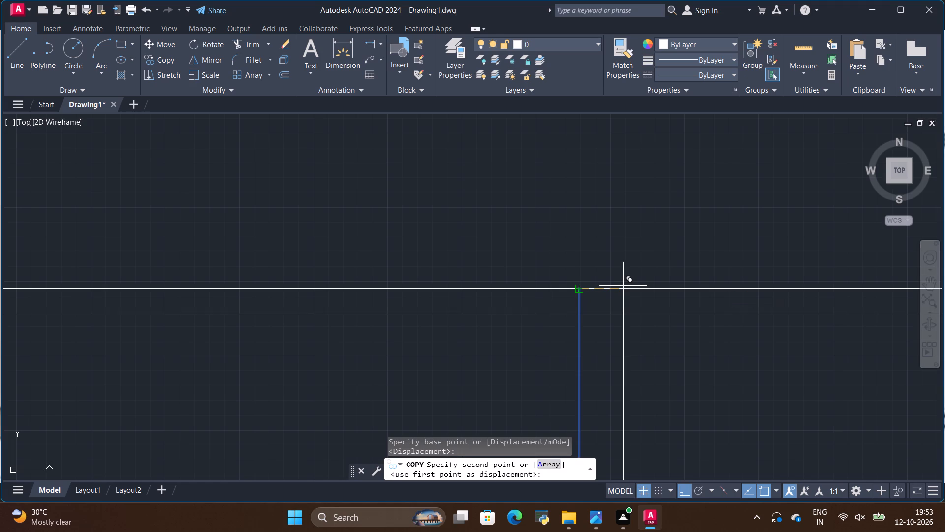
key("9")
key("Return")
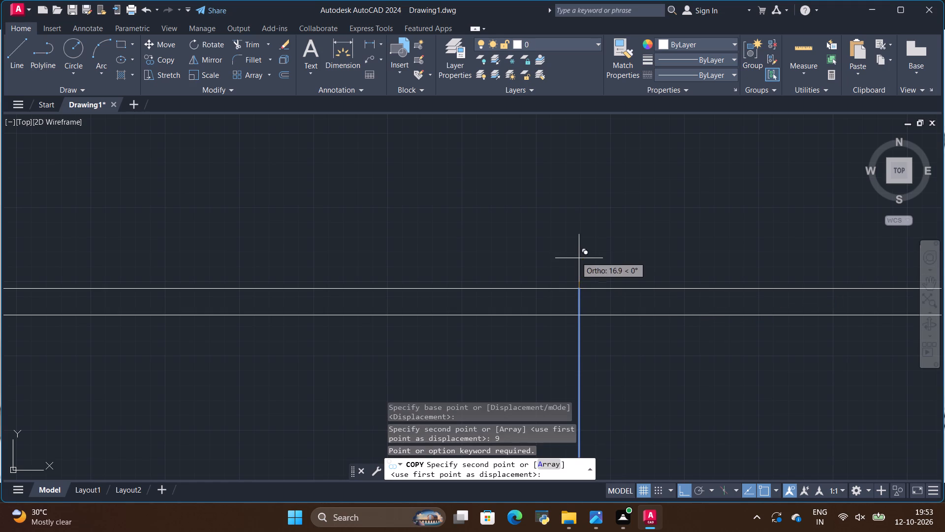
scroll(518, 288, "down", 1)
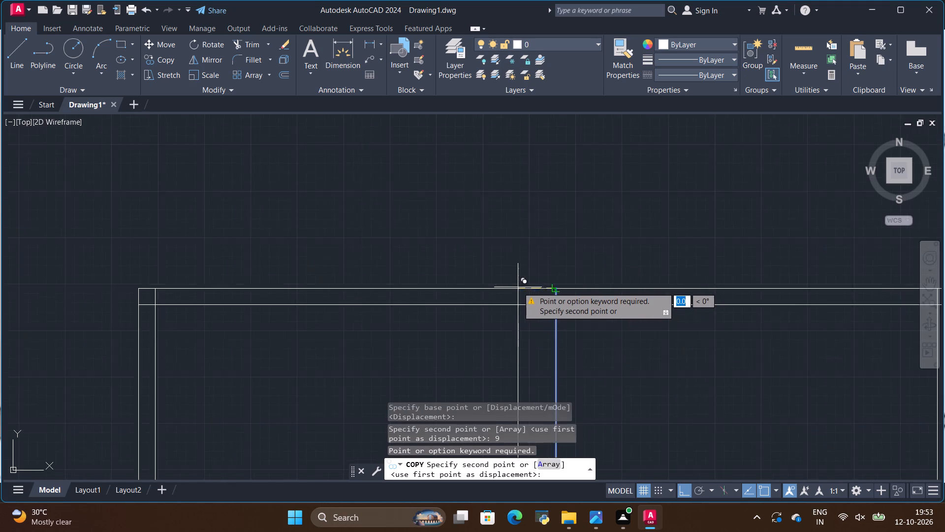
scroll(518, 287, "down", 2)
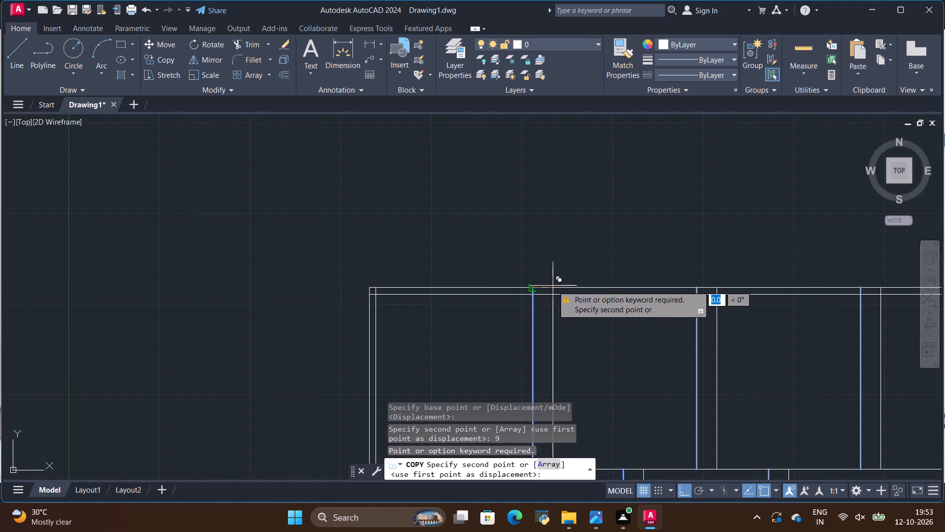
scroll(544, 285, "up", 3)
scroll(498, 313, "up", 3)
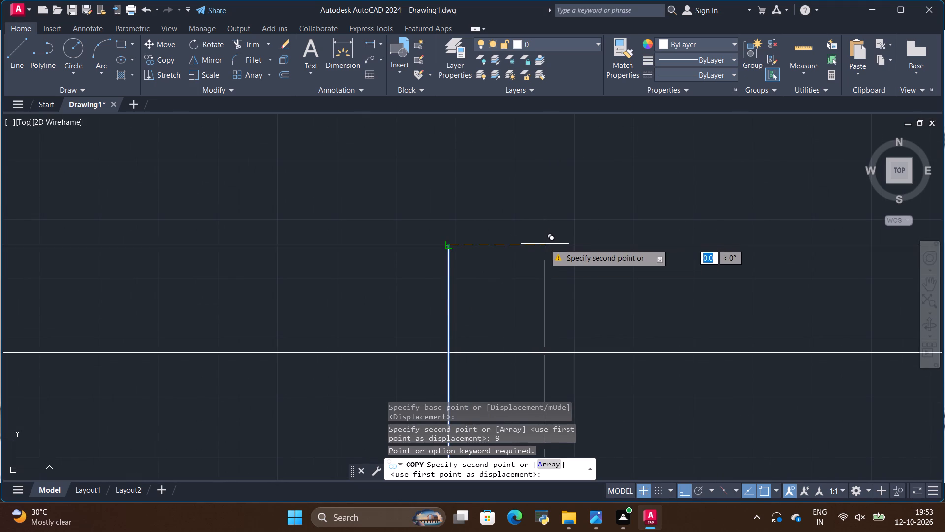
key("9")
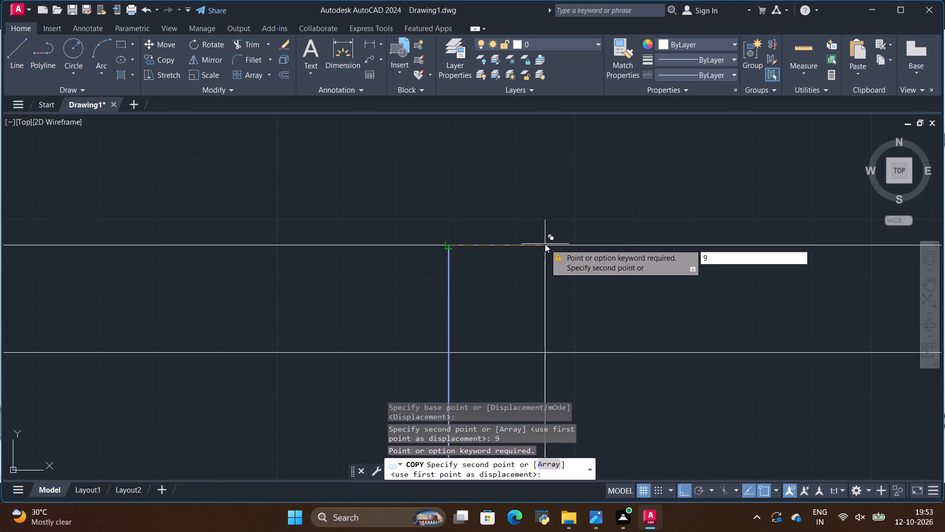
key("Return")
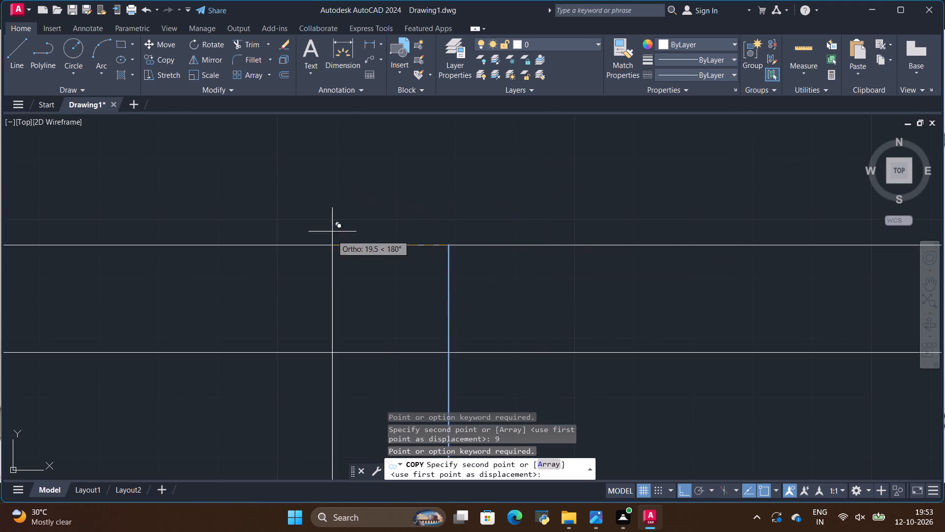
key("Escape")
Copy the three upper and two lower vertical partition lines 9 mm to each side of their original positions.
scroll(486, 213, "down", 7)
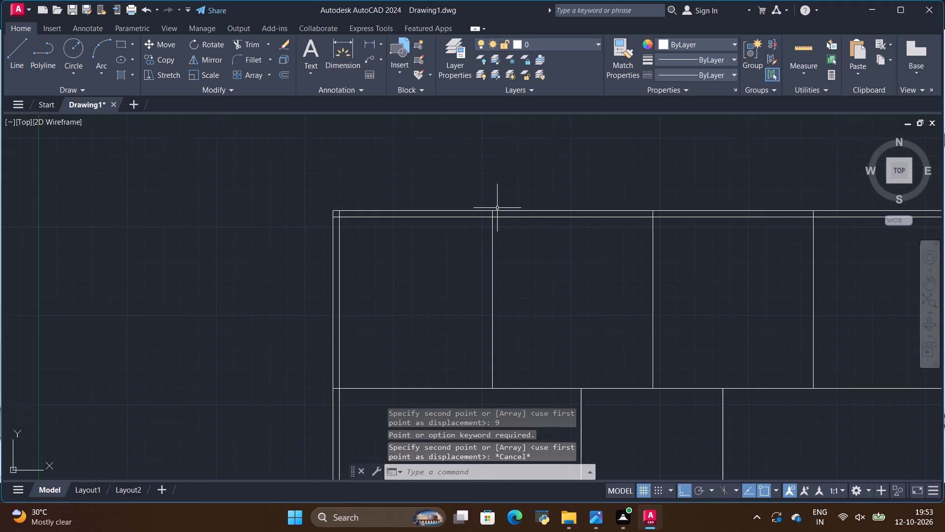
scroll(497, 208, "down", 2)
scroll(502, 205, "up", 3)
left_click(467, 253)
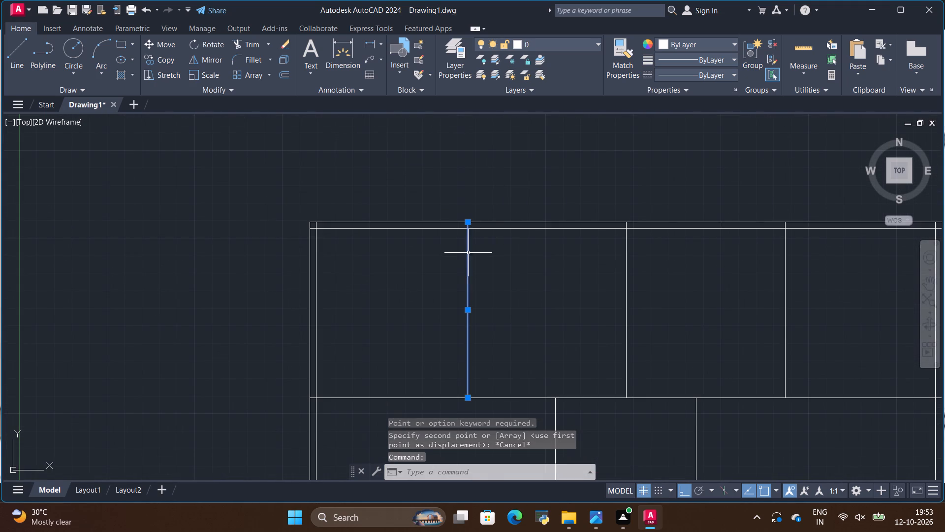
left_click(626, 265)
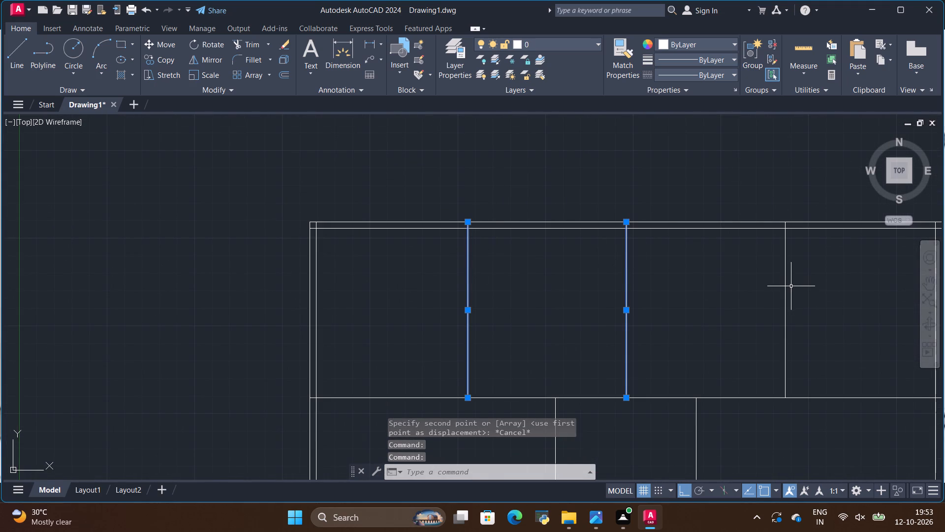
left_click(784, 293)
scroll(757, 213, "down", 3)
scroll(735, 271, "up", 1)
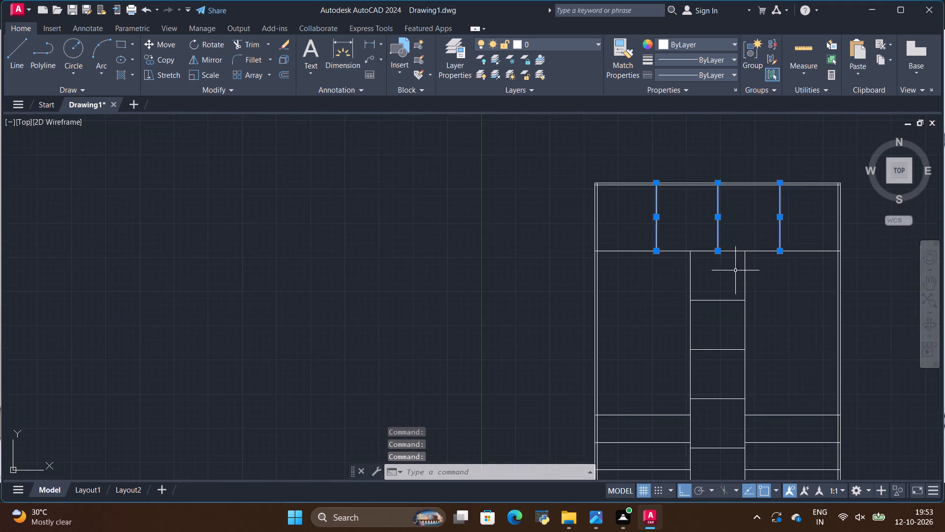
scroll(735, 270, "up", 1)
left_click(749, 269)
left_click(660, 286)
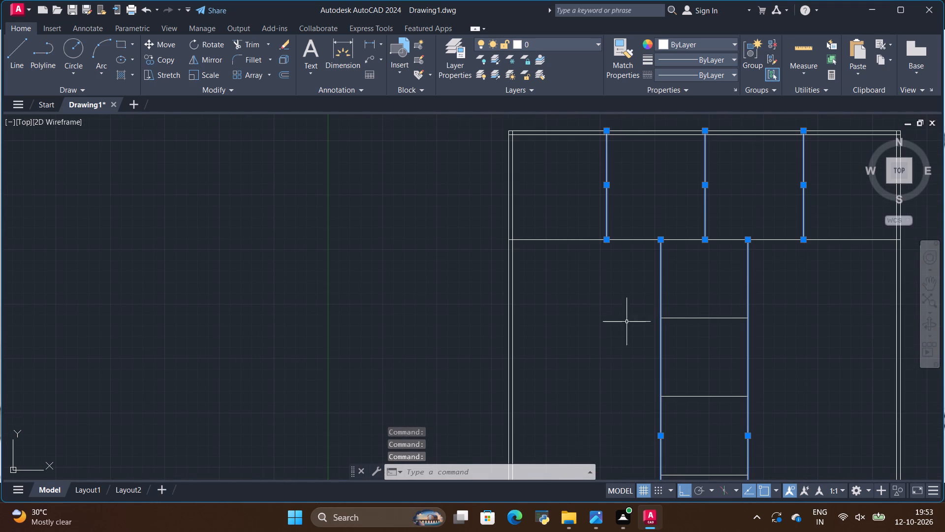
scroll(627, 322, "down", 1)
scroll(609, 182, "up", 2)
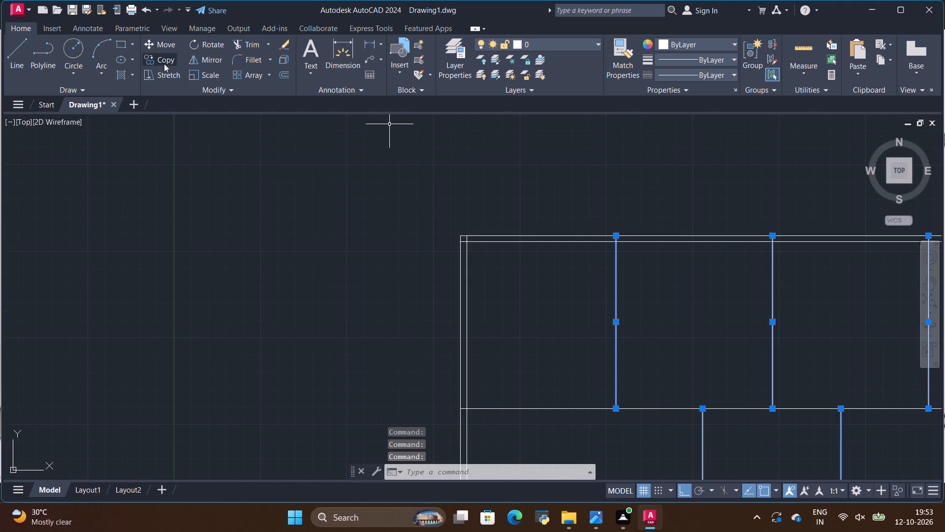
left_click(163, 63)
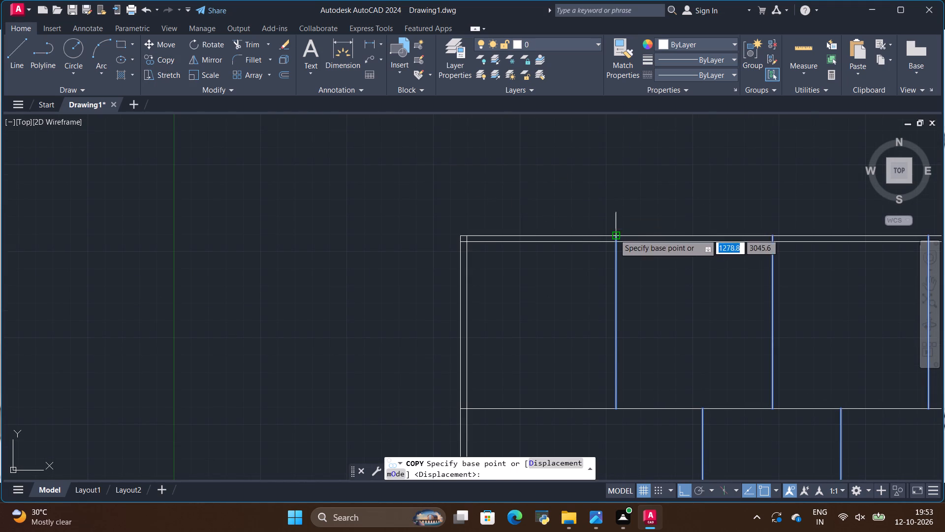
left_click(614, 234)
key("BackSpace")
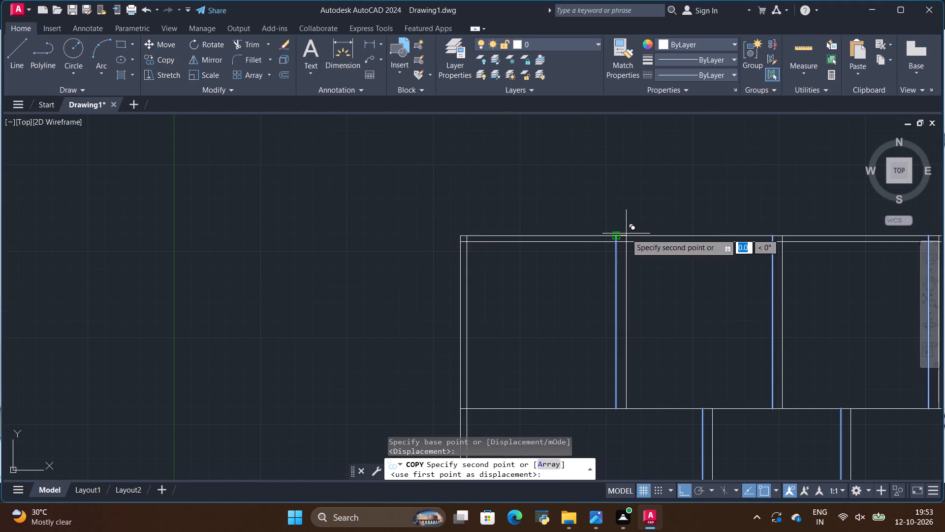
key("9")
key("Return")
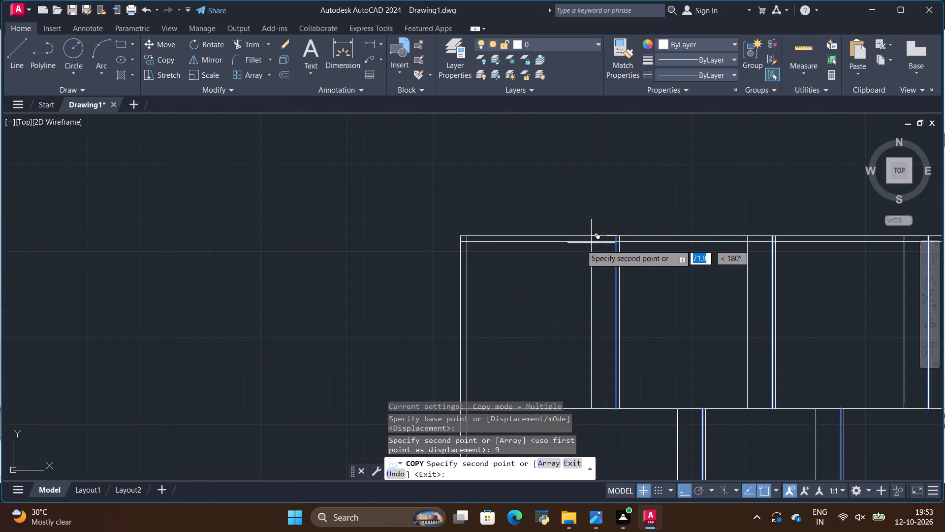
key("BackSpace")
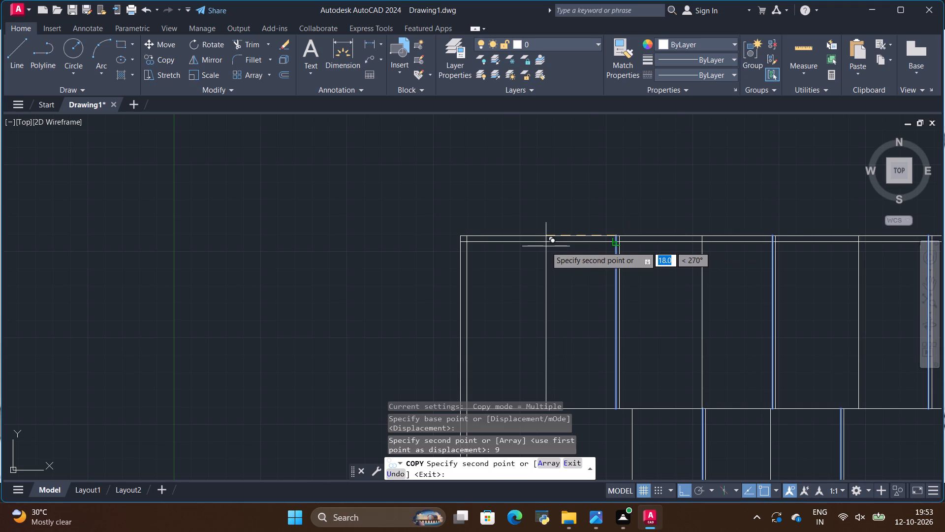
key("9")
key("Return")
key("Escape")
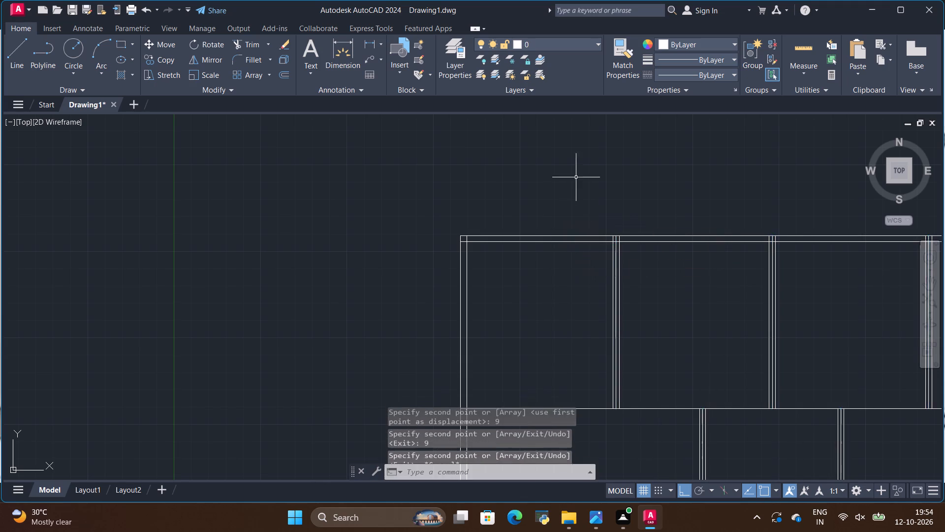
Copy the full-width horizontal line under the upper compartments and the four central shelf lines 9 mm above and below their original positions.
scroll(581, 173, "down", 2)
scroll(640, 219, "down", 2)
scroll(641, 258, "up", 2)
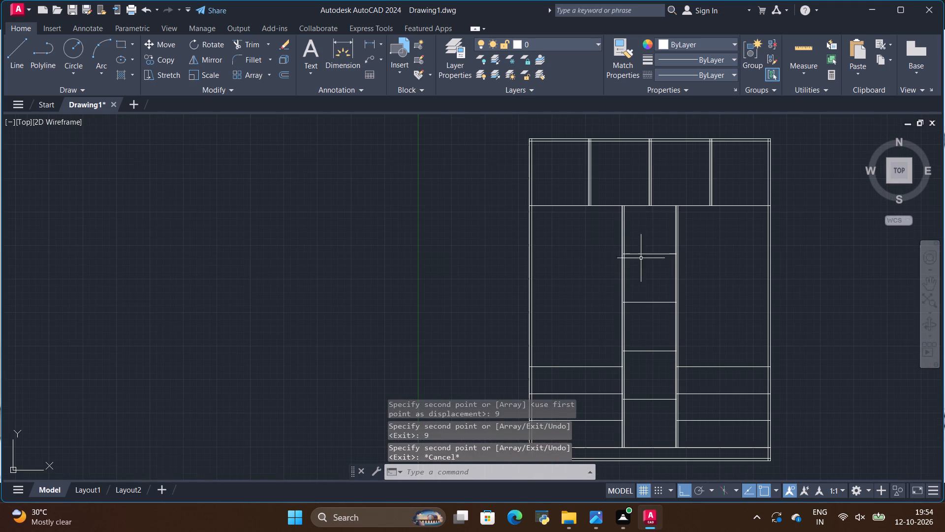
scroll(641, 193, "down", 1)
scroll(637, 197, "up", 1)
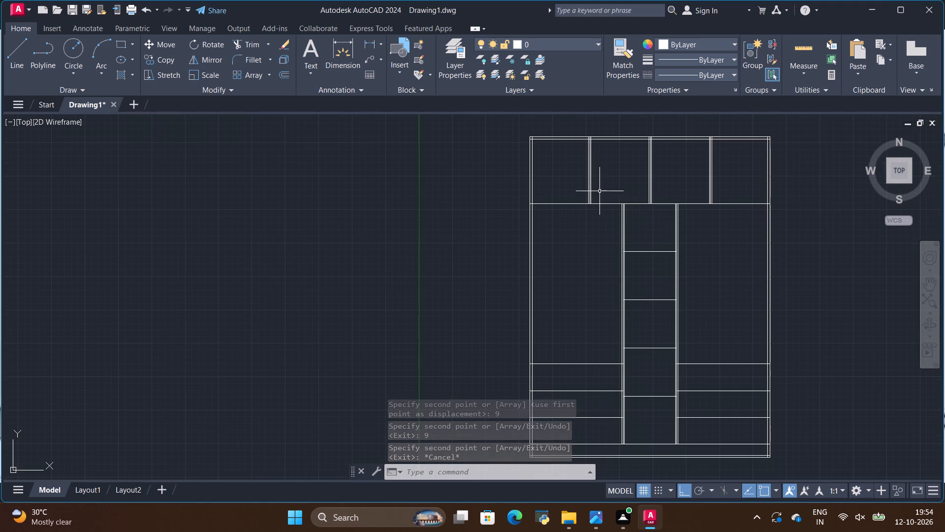
left_click(554, 202)
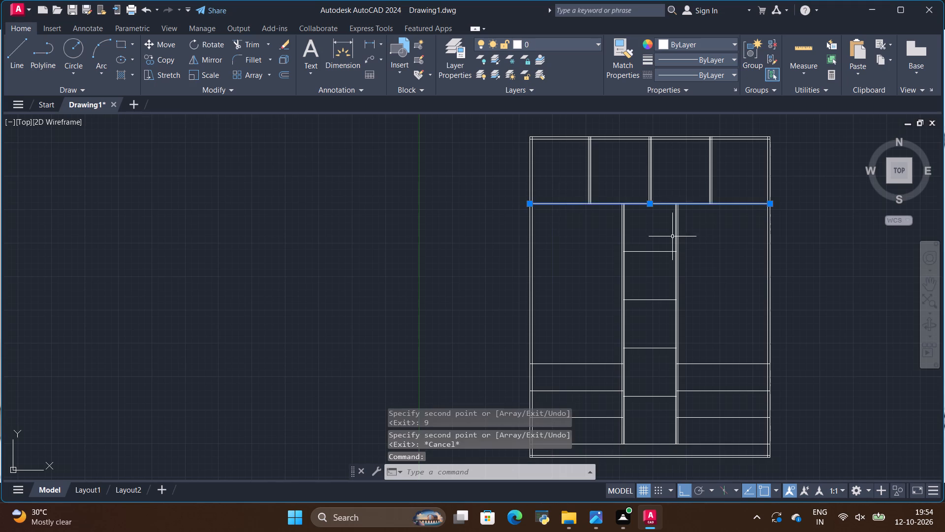
scroll(702, 250, "up", 2)
left_click(578, 254)
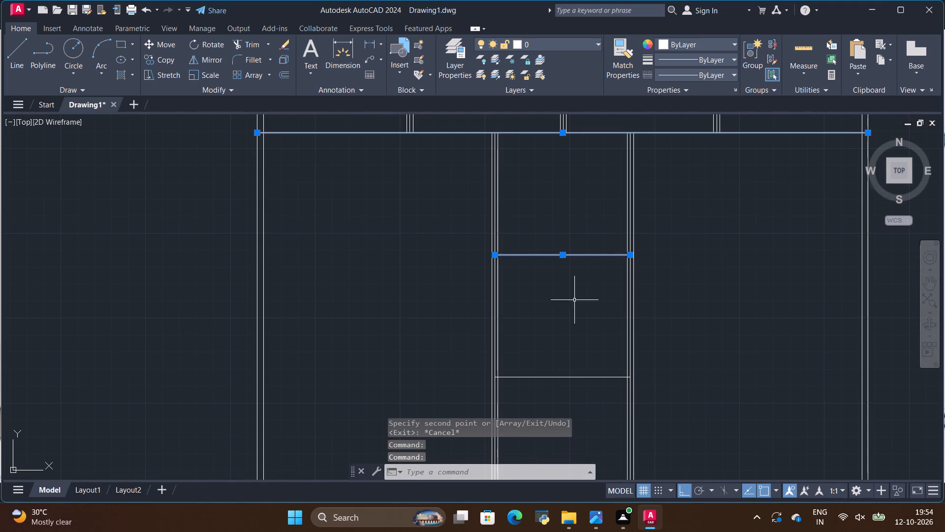
left_click(578, 377)
scroll(655, 251, "down", 3)
scroll(646, 308, "up", 2)
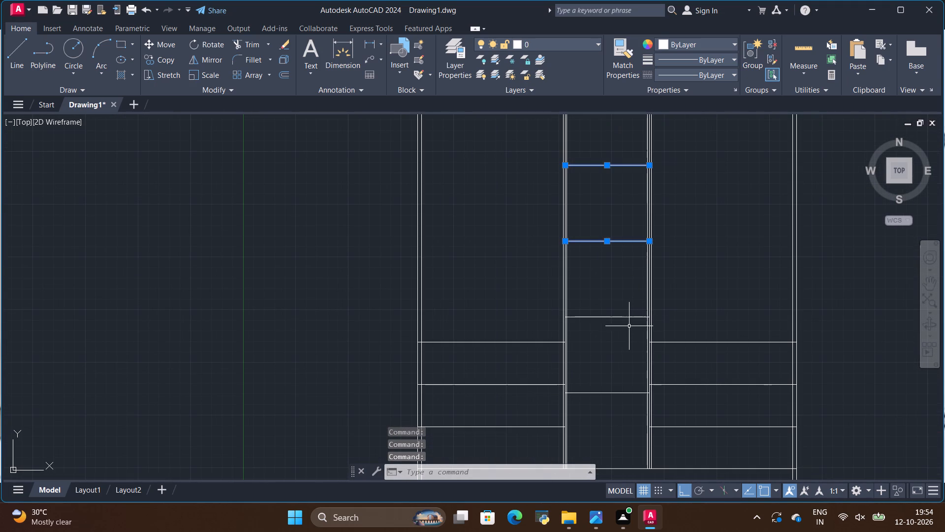
left_click(621, 318)
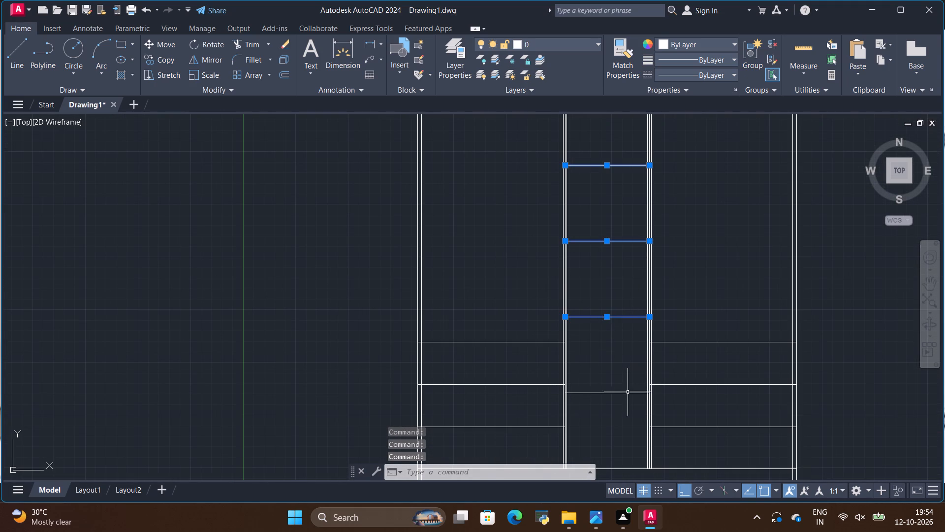
left_click(627, 395)
scroll(625, 394, "down", 1)
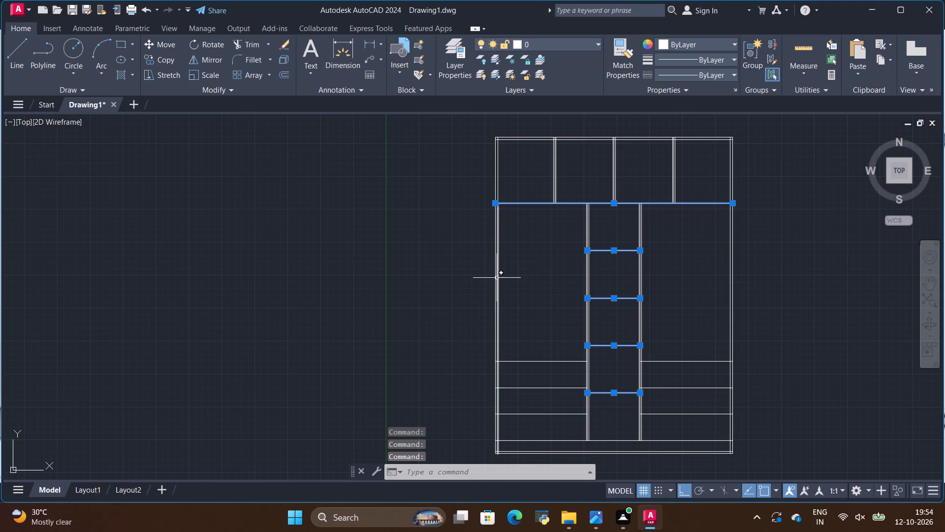
left_click(166, 59)
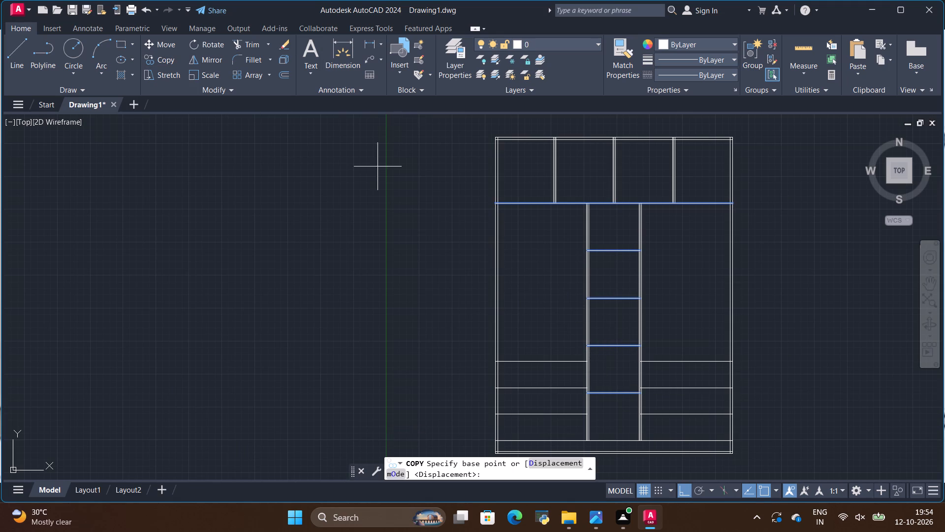
scroll(548, 190, "up", 2)
scroll(433, 221, "up", 2)
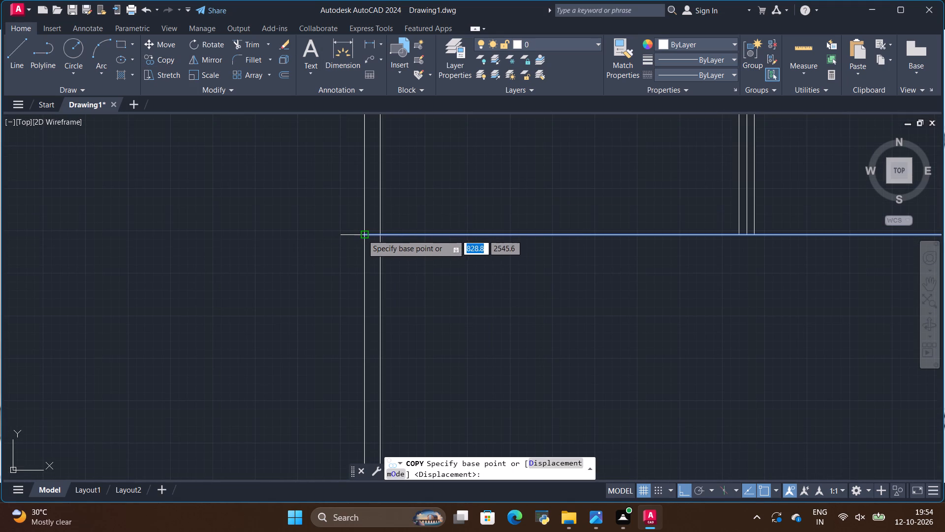
left_click(365, 234)
key("BackSpace")
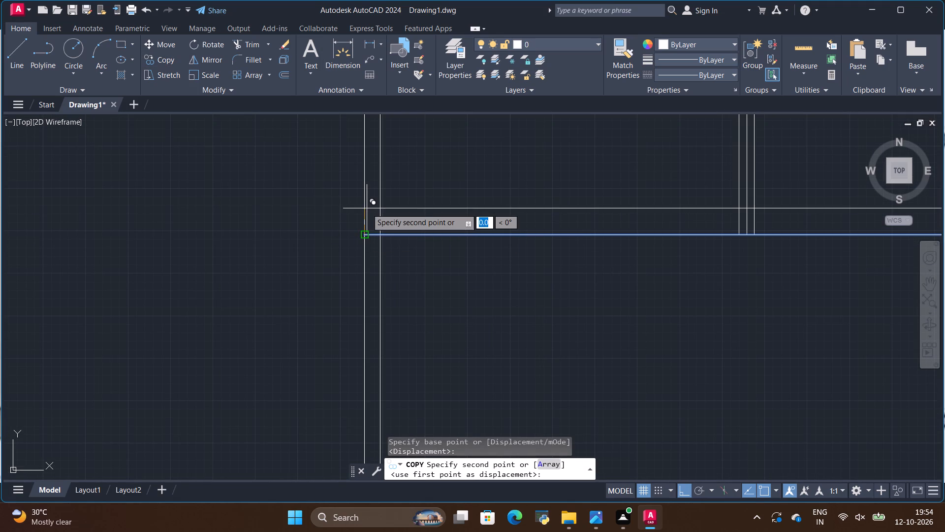
key("9")
key("Return")
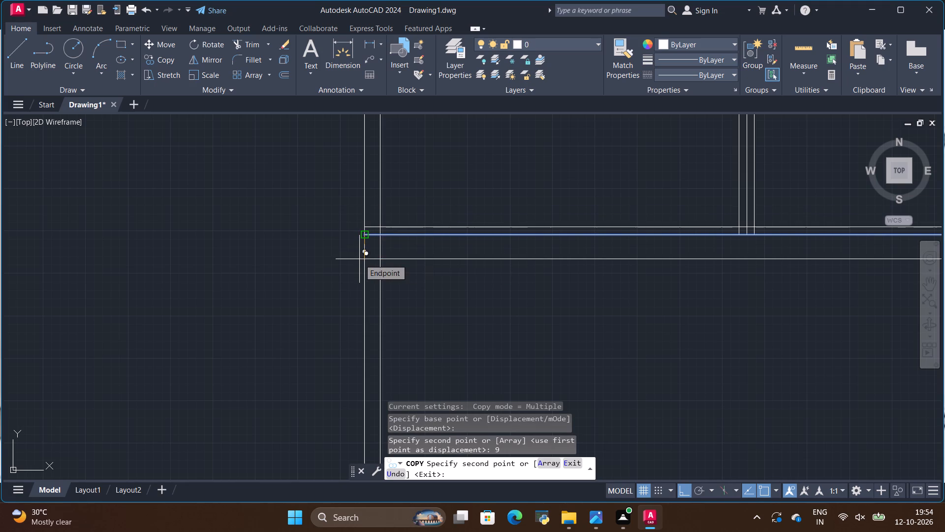
key("BackSpace")
key("9")
key("Return")
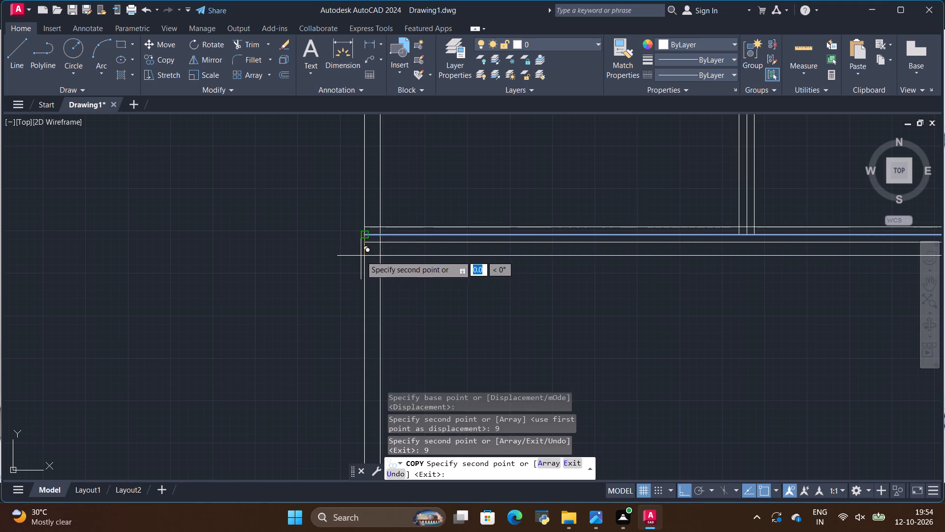
key("Escape")
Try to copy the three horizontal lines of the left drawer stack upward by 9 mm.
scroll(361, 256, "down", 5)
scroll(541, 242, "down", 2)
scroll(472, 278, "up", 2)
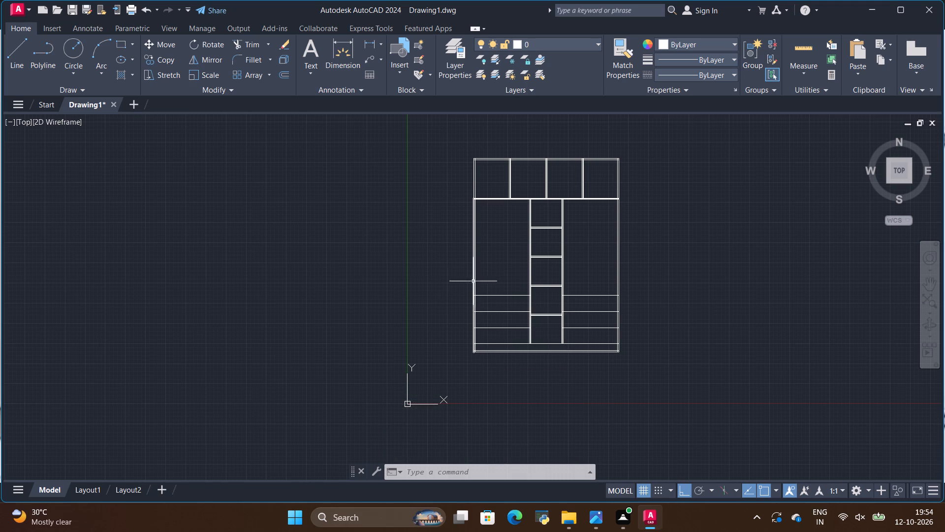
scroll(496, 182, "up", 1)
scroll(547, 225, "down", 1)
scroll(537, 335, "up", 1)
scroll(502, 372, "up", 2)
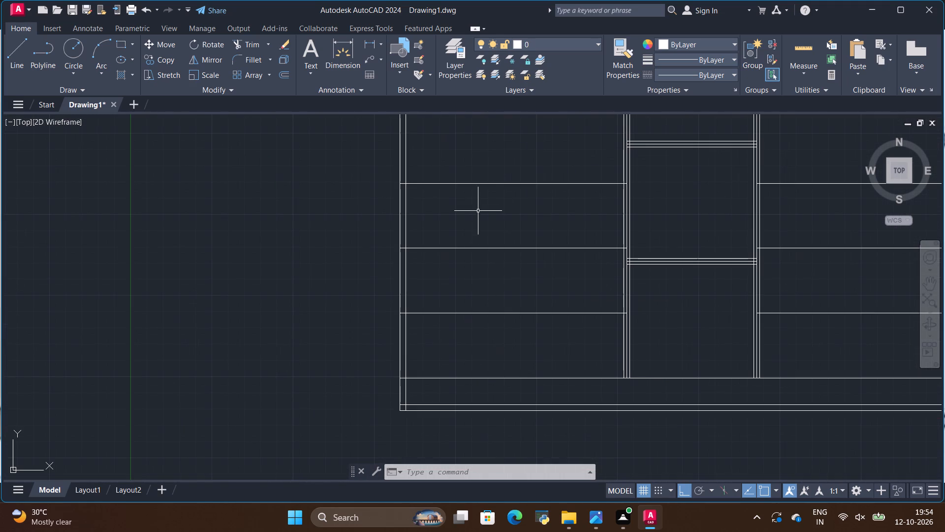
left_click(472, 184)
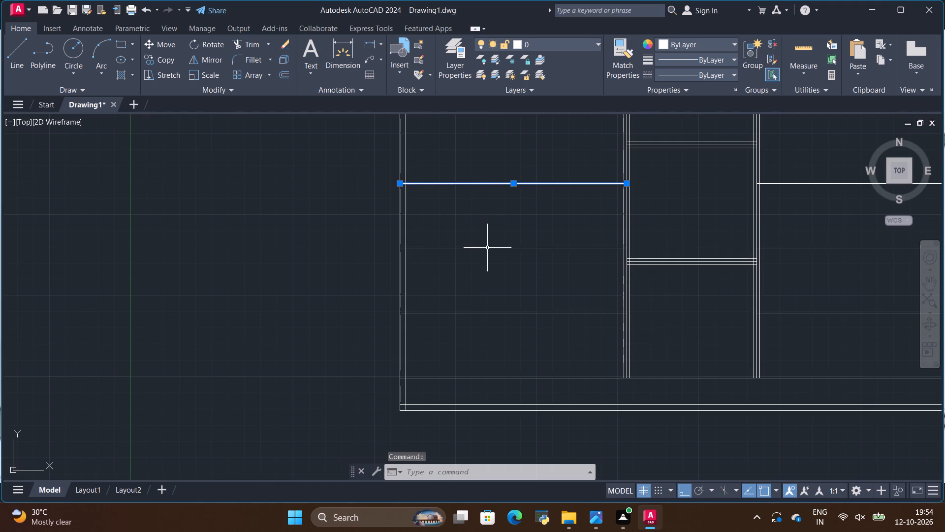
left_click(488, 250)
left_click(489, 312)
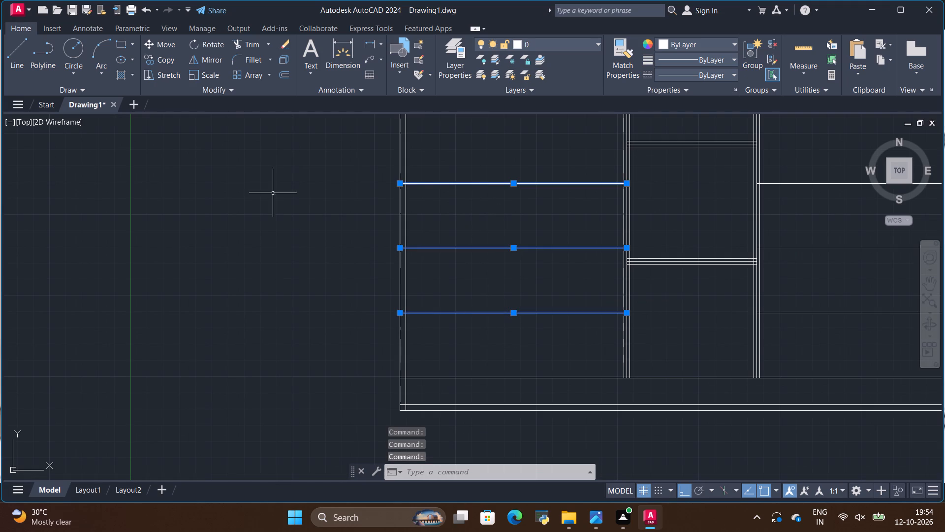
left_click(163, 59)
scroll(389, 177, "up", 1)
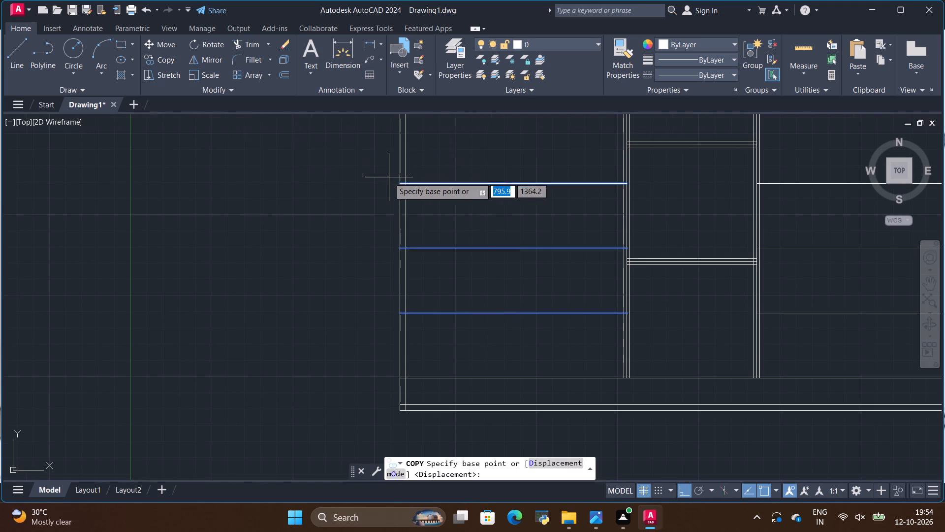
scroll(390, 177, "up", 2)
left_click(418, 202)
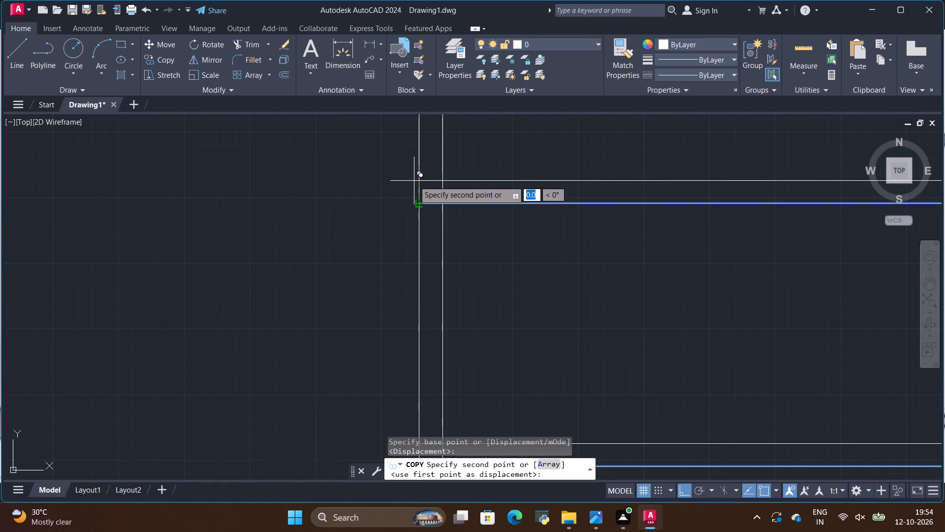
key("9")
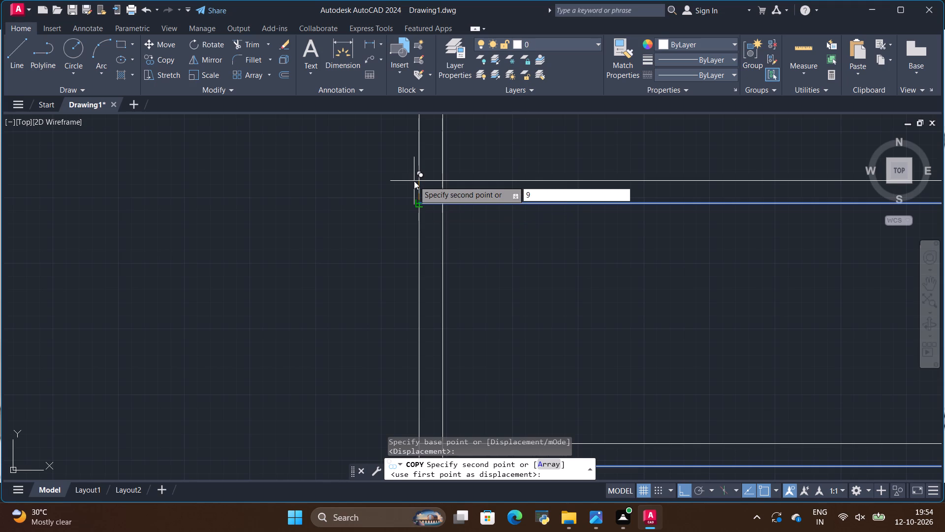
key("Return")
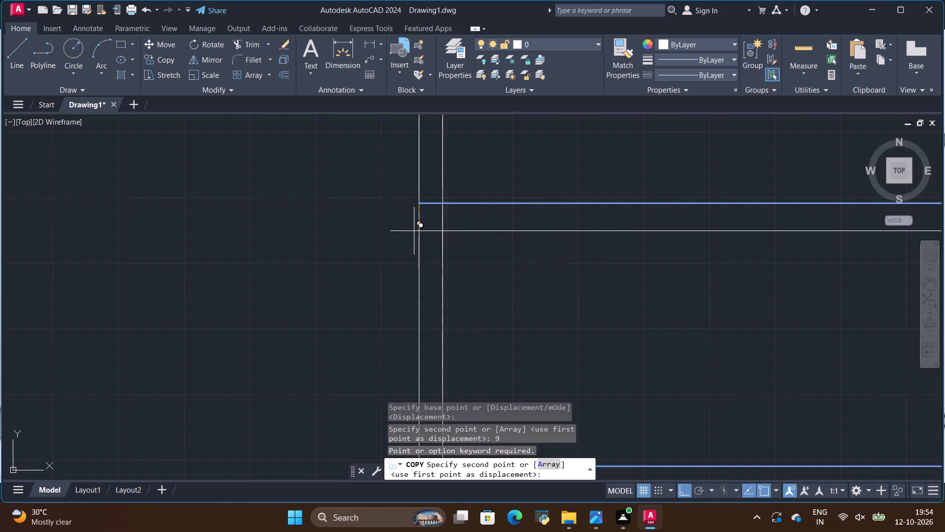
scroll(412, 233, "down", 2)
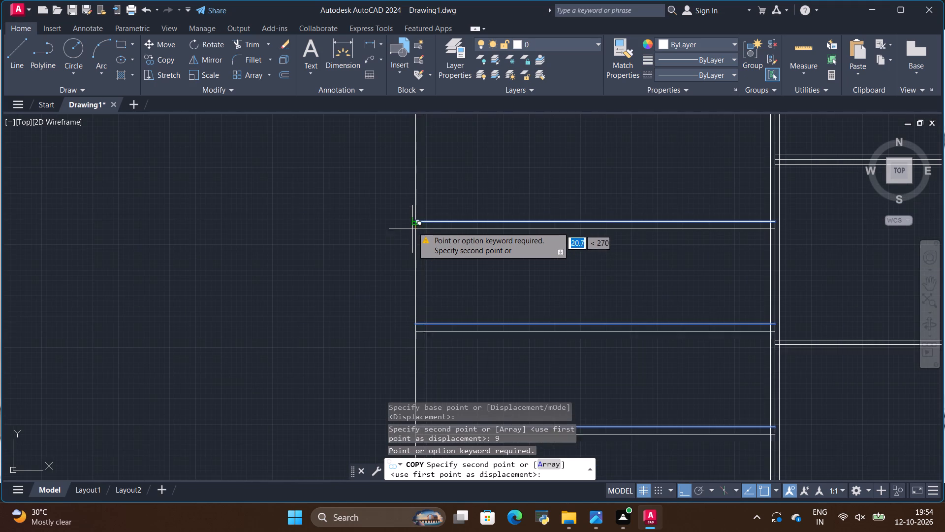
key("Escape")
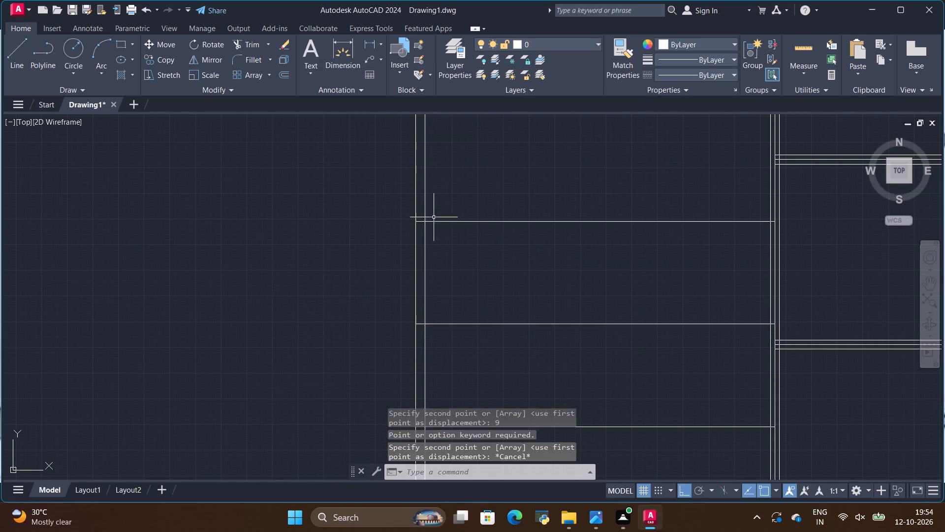
Copy the three horizontal lines of the left drawer stack 9 mm above and below their original positions.
left_click(439, 222)
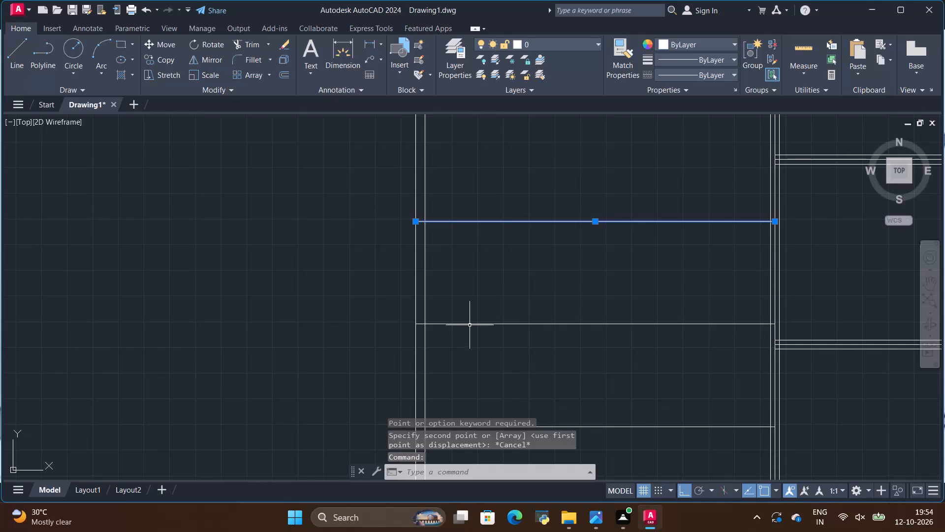
left_click(470, 325)
scroll(503, 241, "down", 2)
left_click(494, 312)
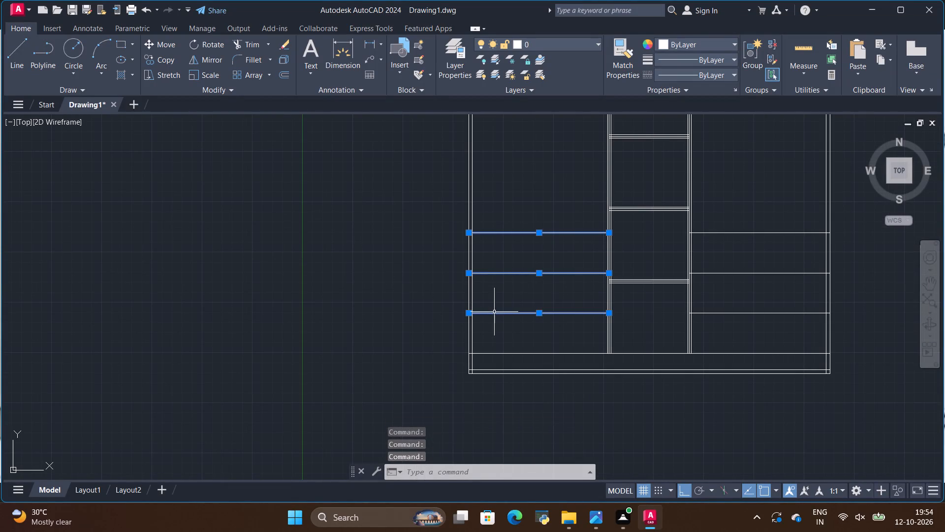
scroll(458, 210, "up", 2)
left_click(167, 61)
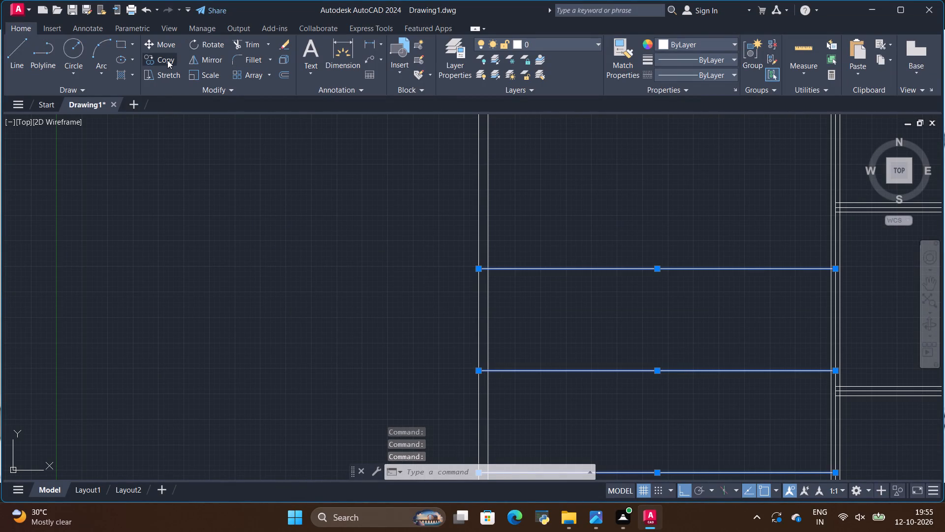
left_click(476, 268)
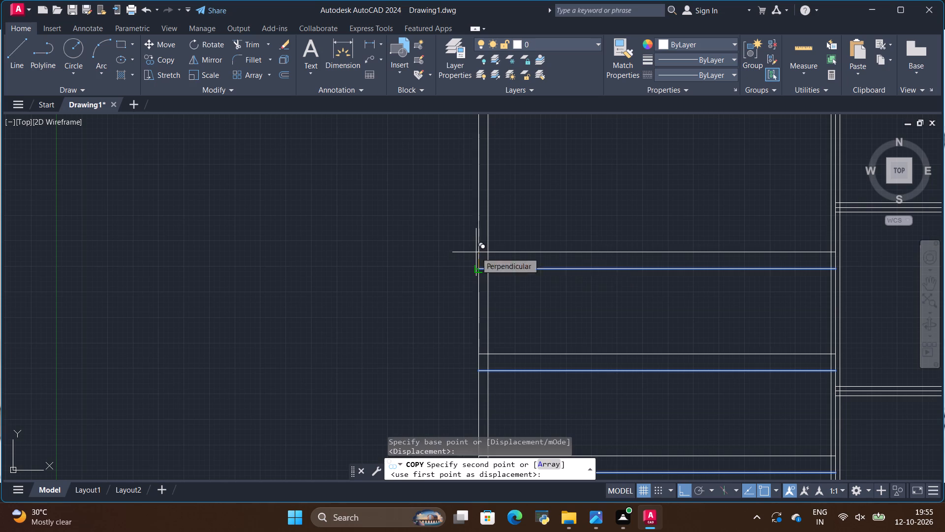
key("BackSpace")
key("9")
key("Return")
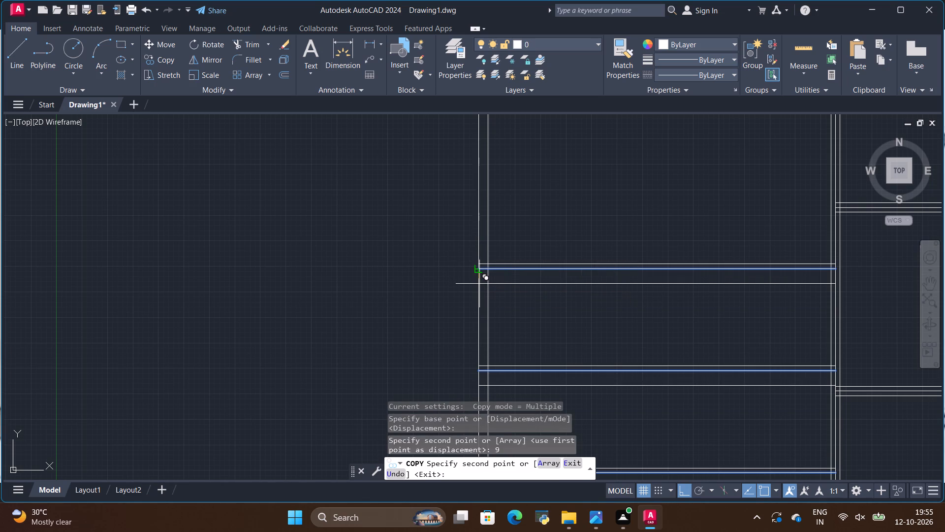
key("9")
key("Return")
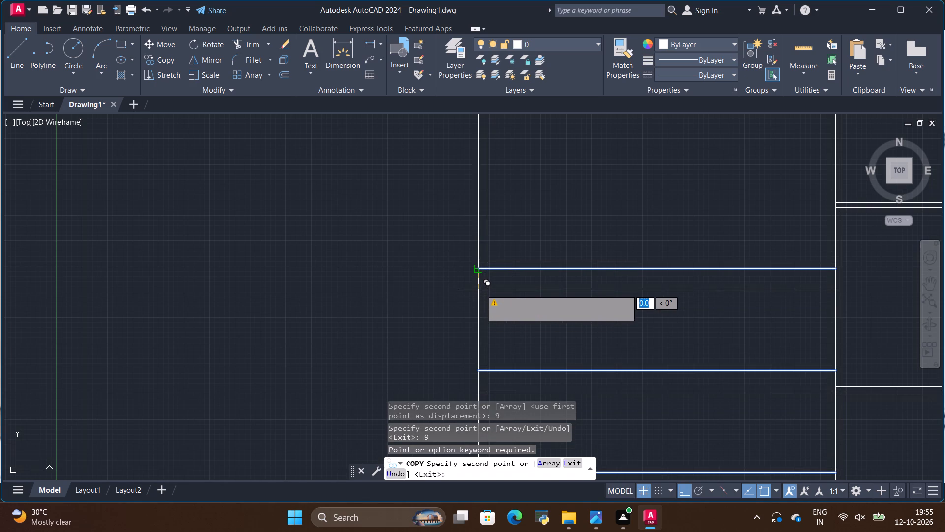
key("BackSpace")
key("BackSpace")
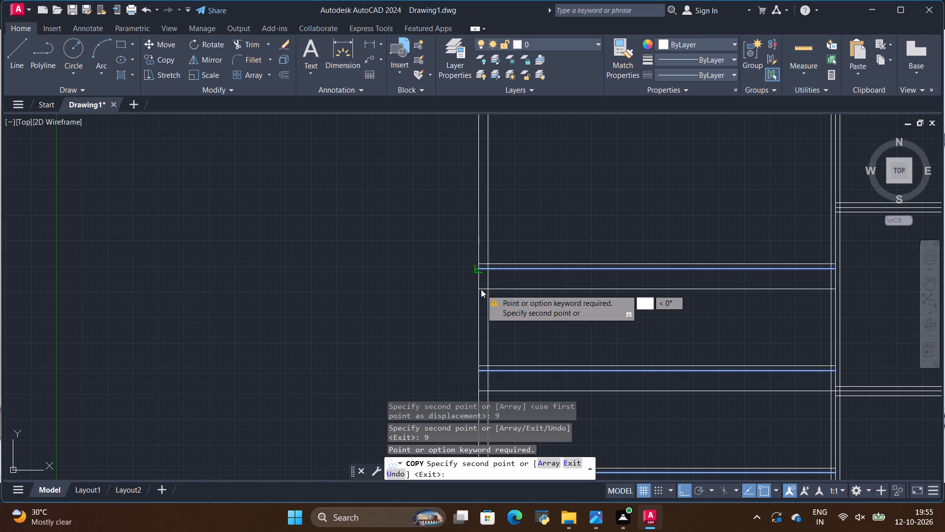
key("9")
key("Return")
key("Escape")
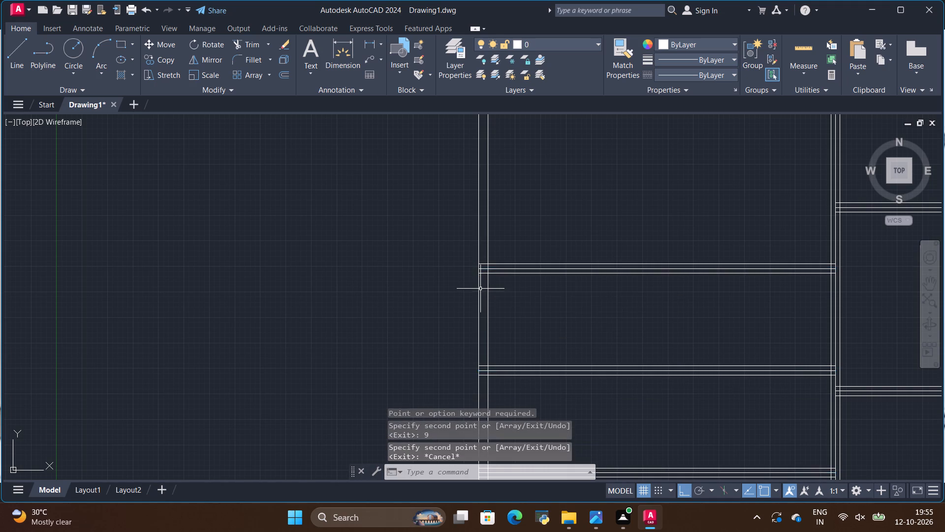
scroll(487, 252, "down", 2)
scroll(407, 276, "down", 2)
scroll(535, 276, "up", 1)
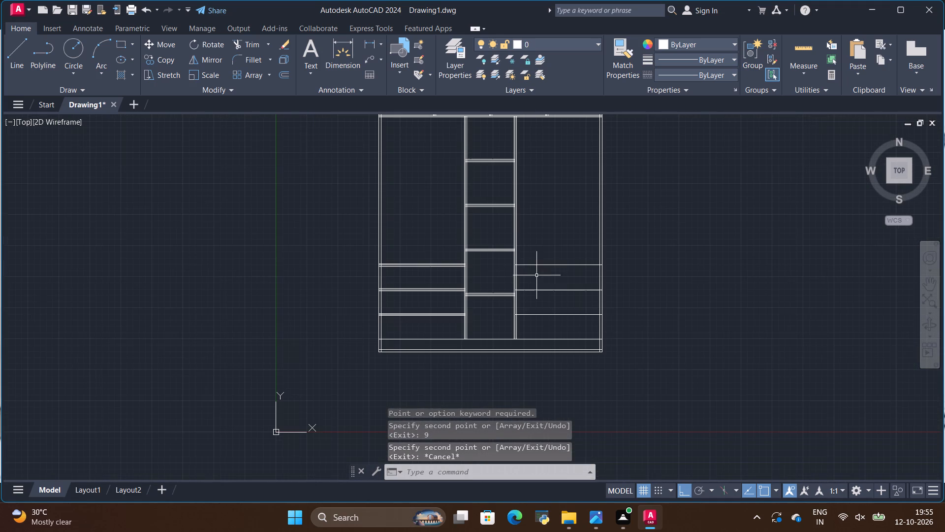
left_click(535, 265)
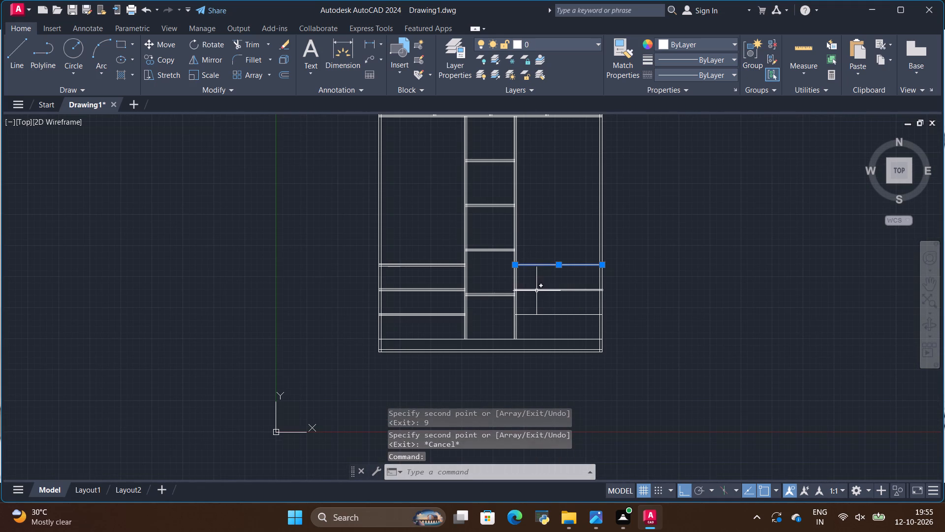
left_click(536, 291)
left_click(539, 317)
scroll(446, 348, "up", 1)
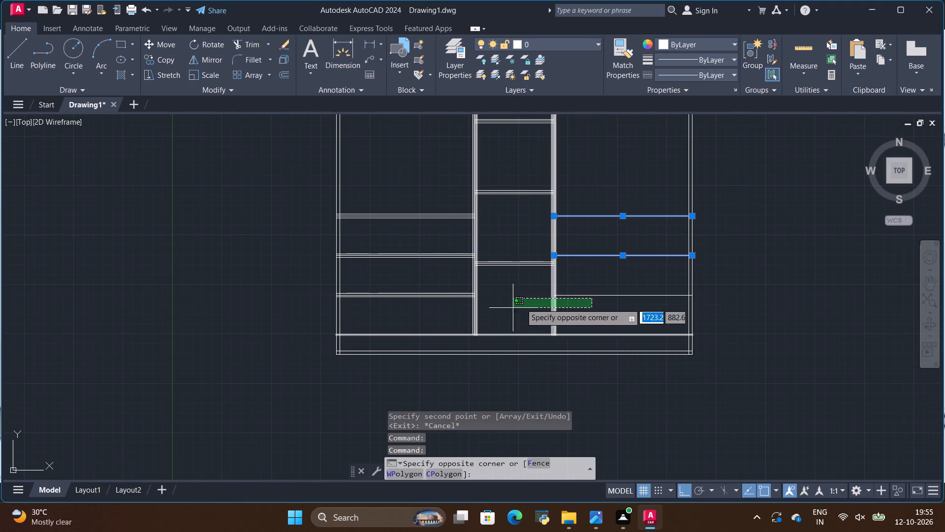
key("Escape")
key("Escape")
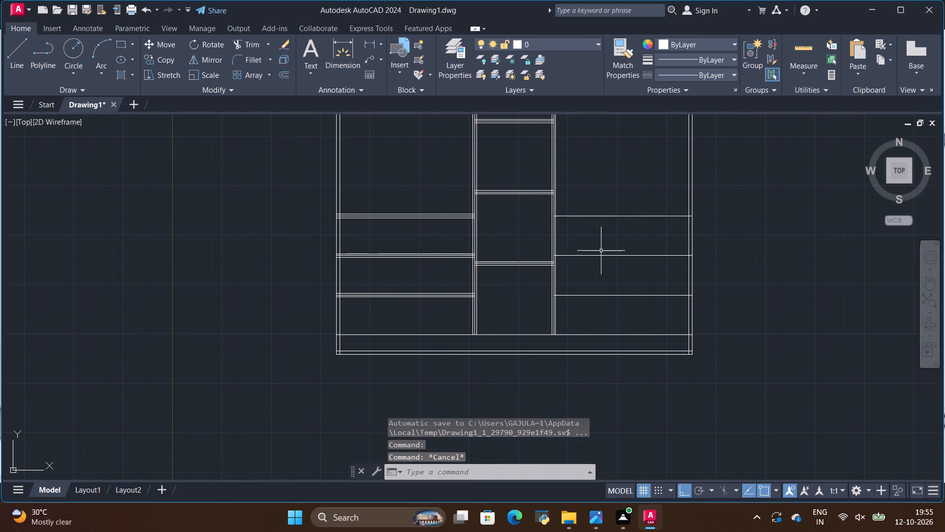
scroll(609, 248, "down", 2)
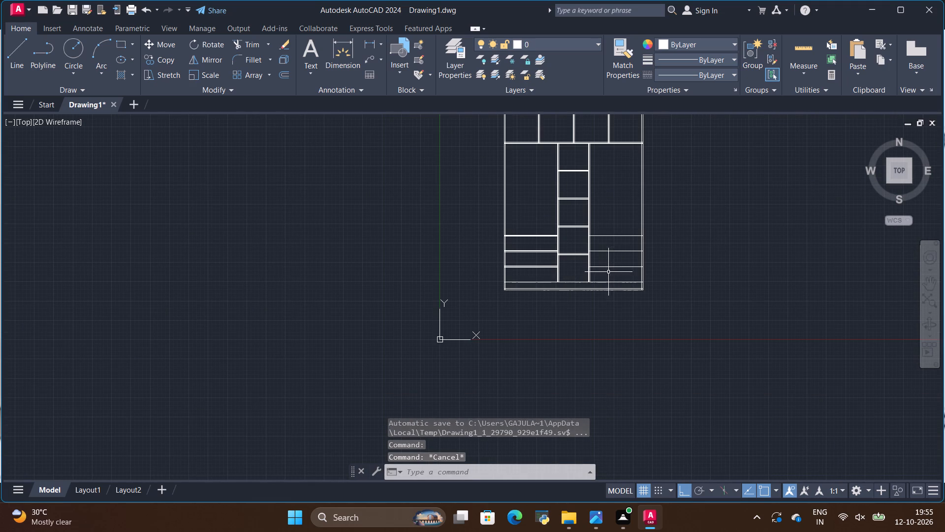
Copy the top line of the right drawer stack and the full-width base line 9 mm above and below their original positions.
key("alt+Tab")
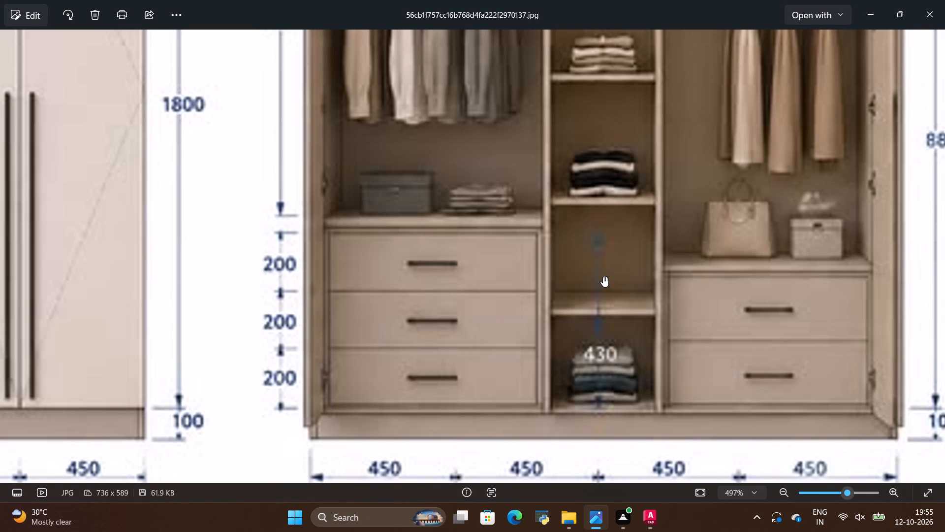
key("alt+Tab")
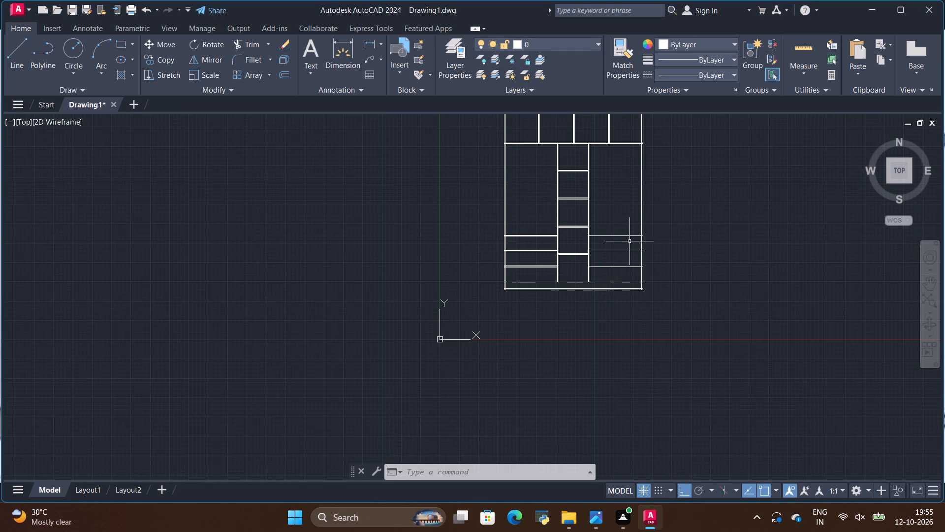
left_click(628, 236)
scroll(602, 281, "up", 1)
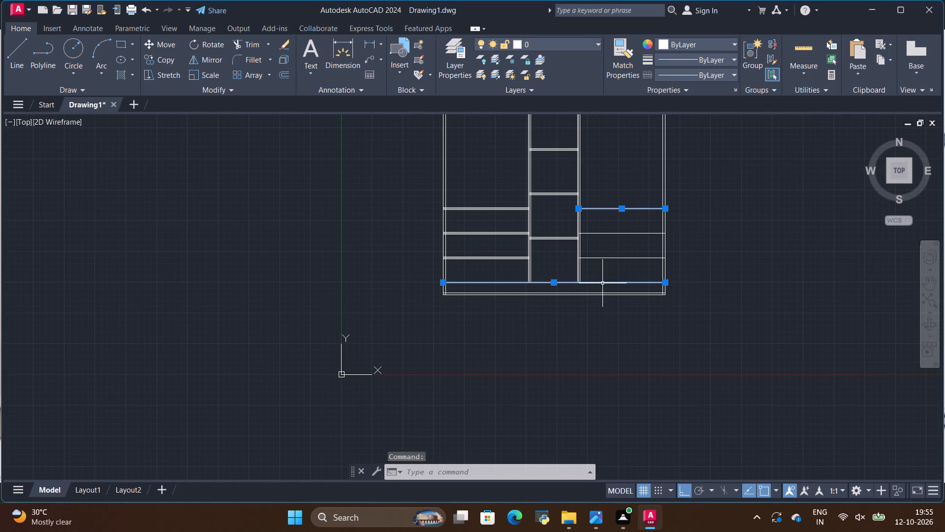
left_click(602, 283)
scroll(617, 234, "down", 2)
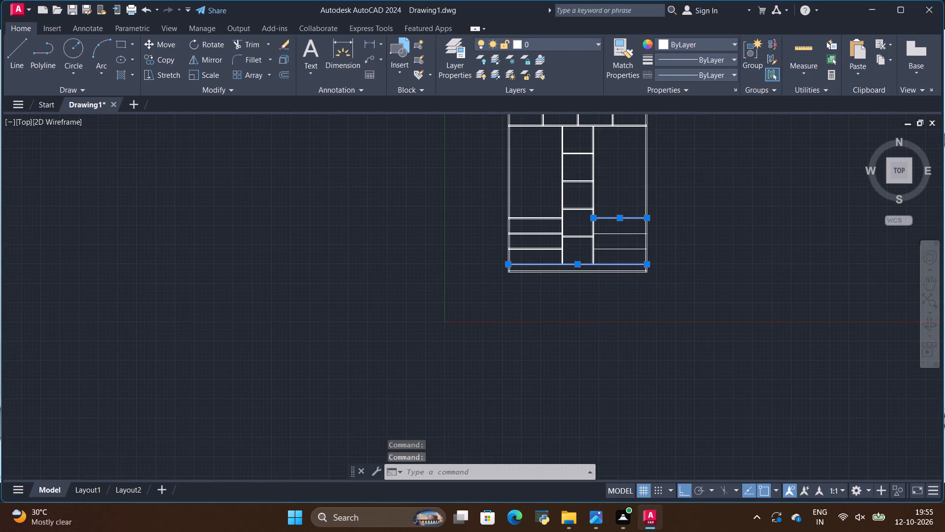
left_click(167, 58)
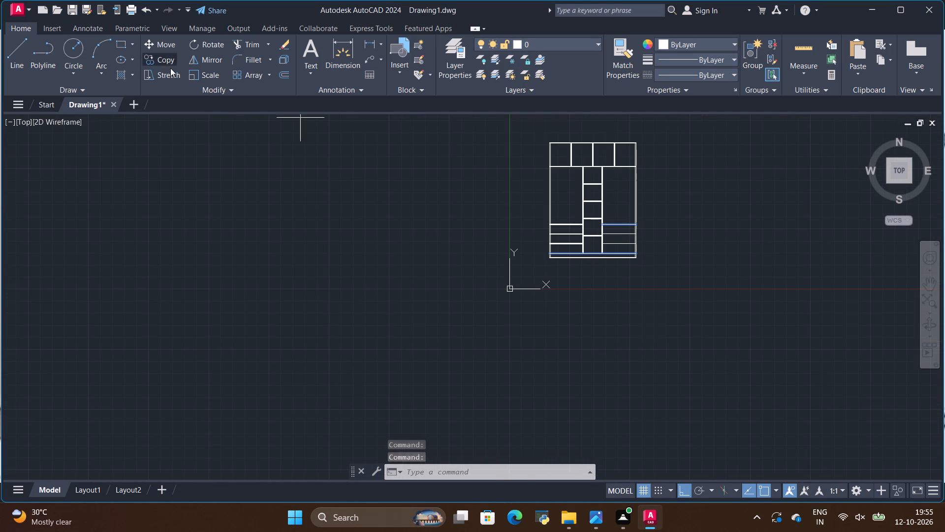
scroll(601, 212, "up", 3)
scroll(702, 244, "up", 2)
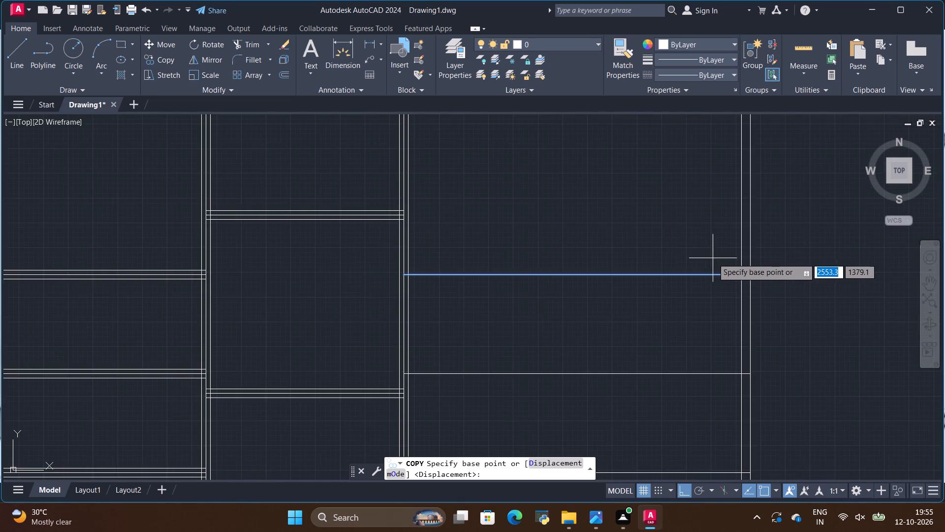
scroll(713, 258, "up", 1)
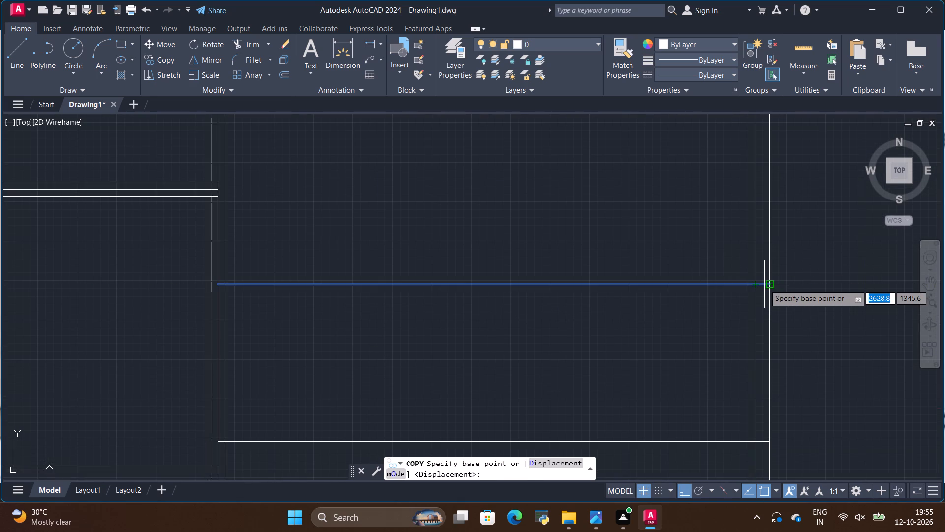
left_click(765, 284)
scroll(751, 233, "down", 3)
scroll(751, 235, "up", 2)
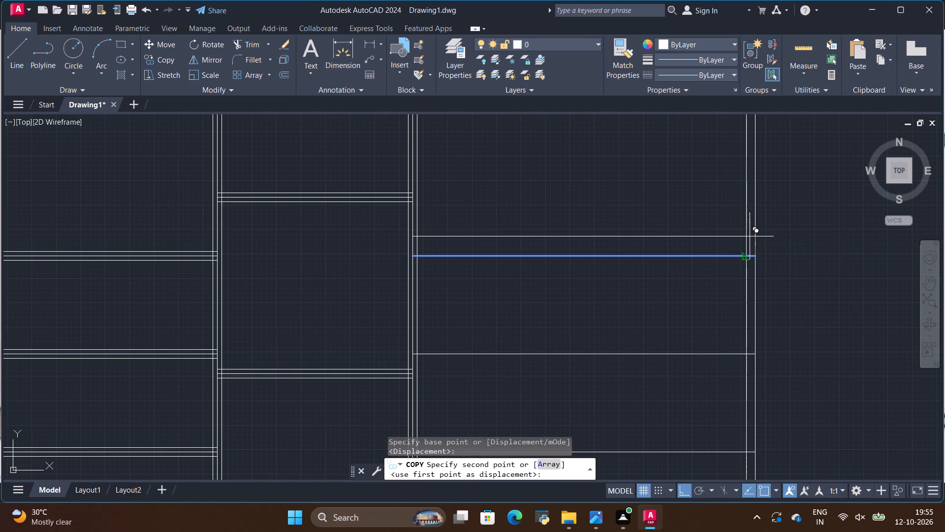
key("BackSpace")
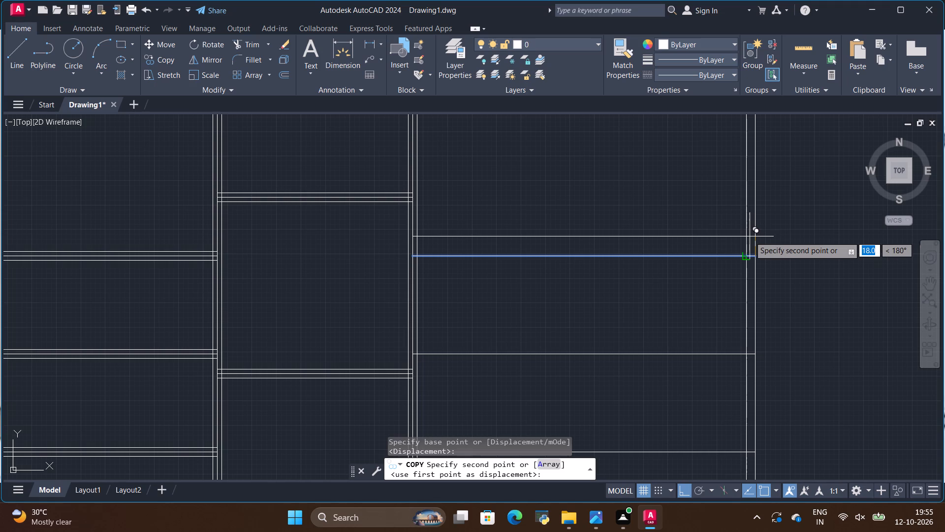
key("9")
key("Return")
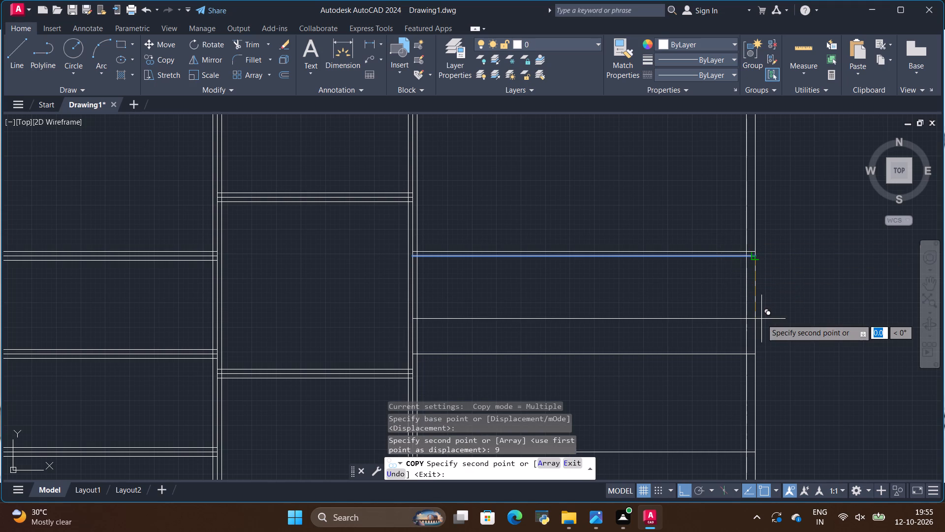
key("BackSpace")
key("9")
key("Return")
scroll(761, 319, "up", 1)
key("Escape")
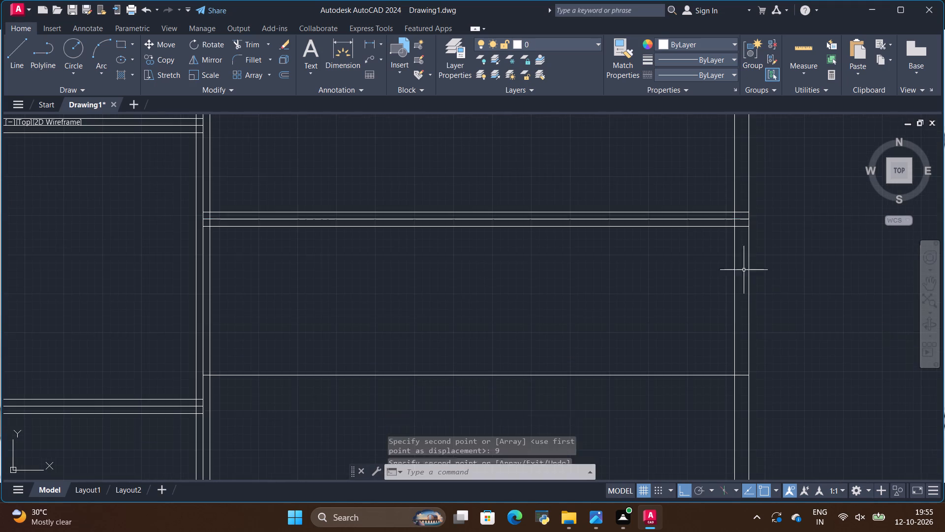
Trim away the two 9 mm copies above and below the upper divider line inside the left drawer stack.
scroll(704, 234, "down", 7)
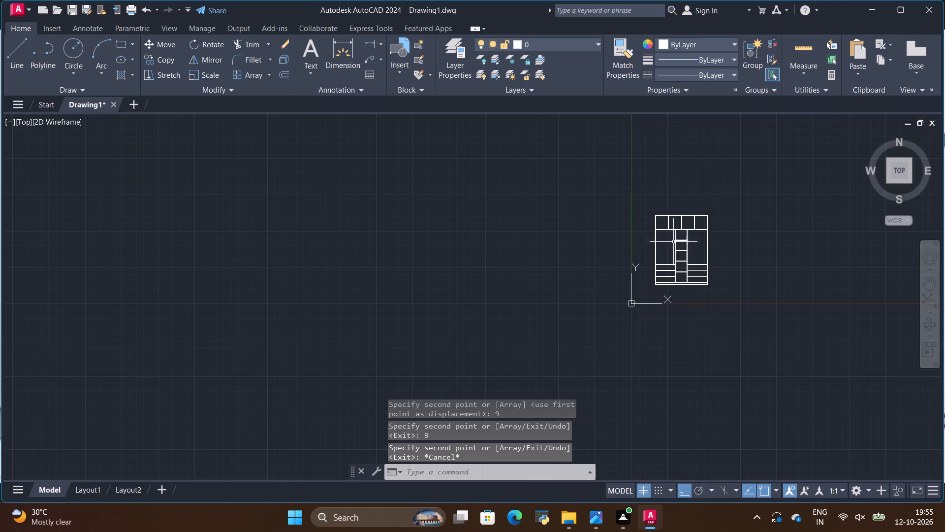
scroll(658, 257, "up", 3)
left_click(243, 42)
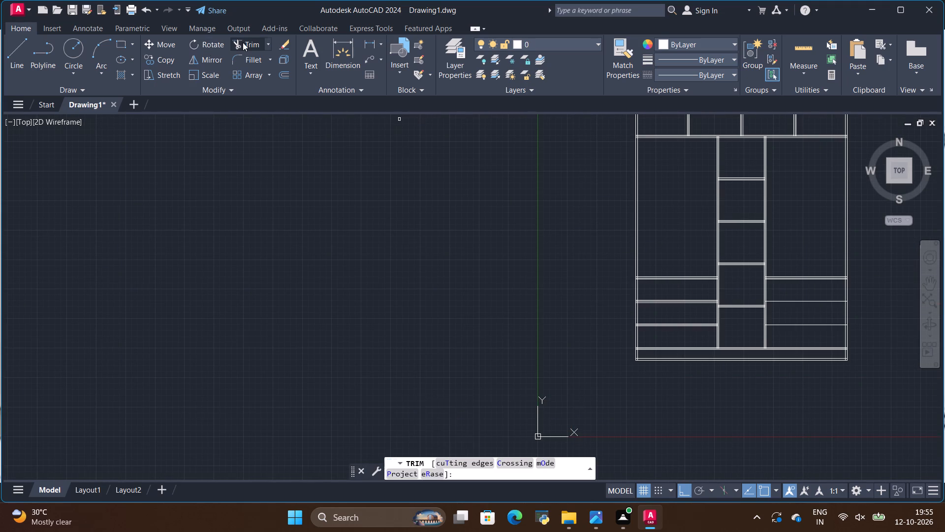
scroll(754, 304, "up", 7)
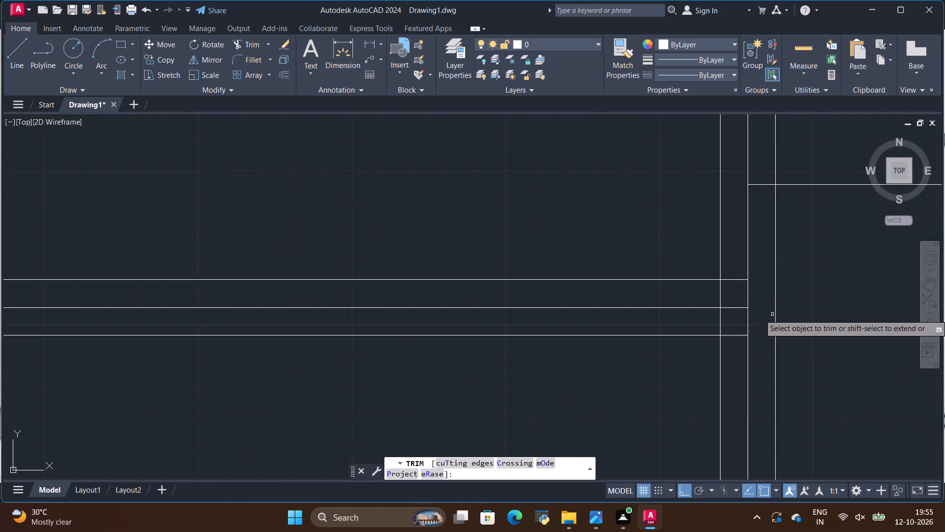
scroll(754, 321, "up", 1)
scroll(724, 289, "down", 6)
scroll(594, 277, "up", 5)
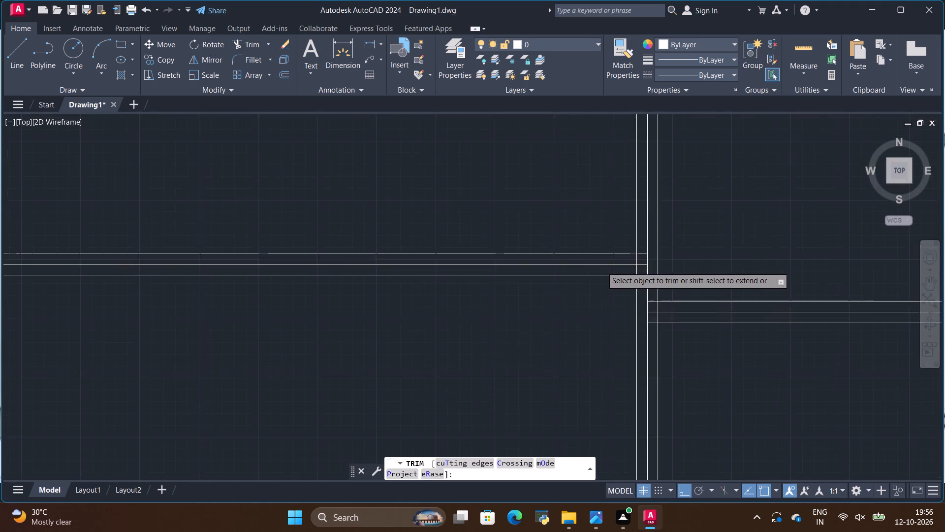
scroll(601, 266, "up", 1)
left_click_drag(627, 205, 640, 216)
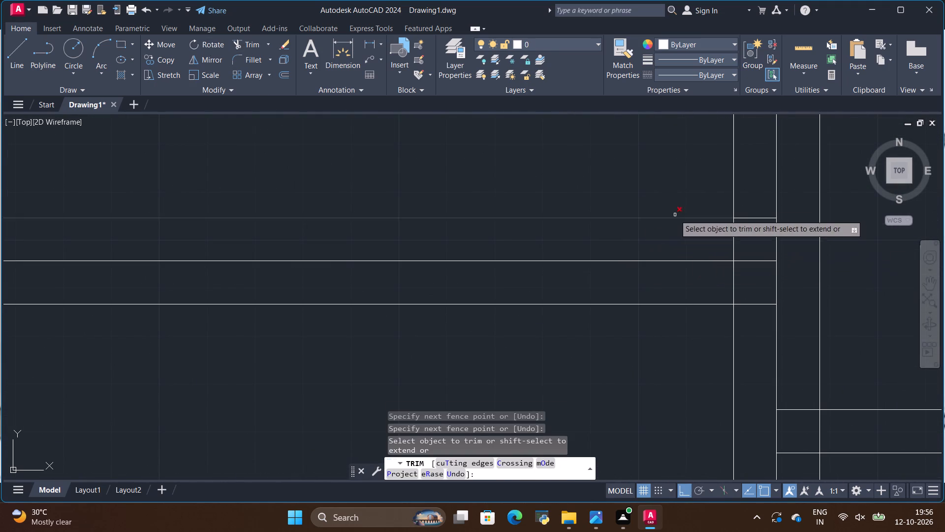
left_click_drag(675, 214, 686, 229)
left_click_drag(748, 209, 754, 222)
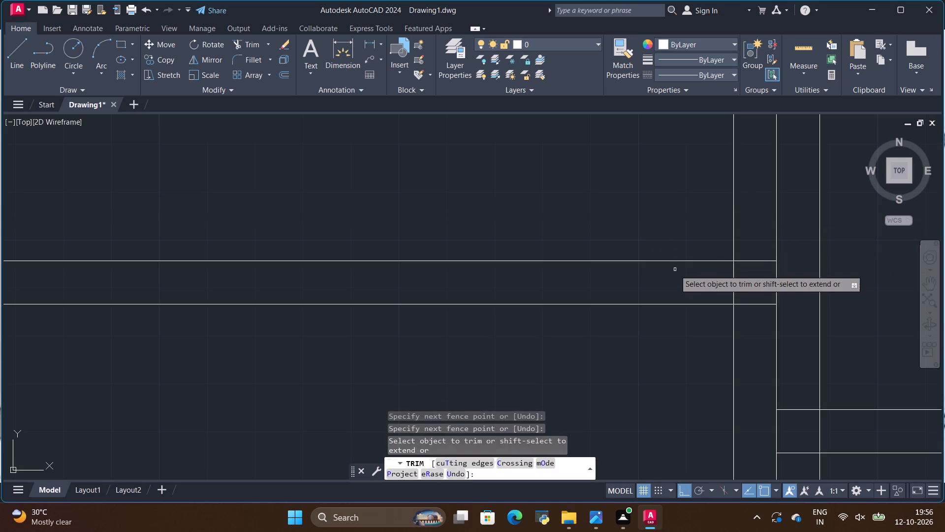
left_click_drag(673, 277, 671, 319)
left_click_drag(749, 298, 754, 336)
scroll(545, 276, "down", 3)
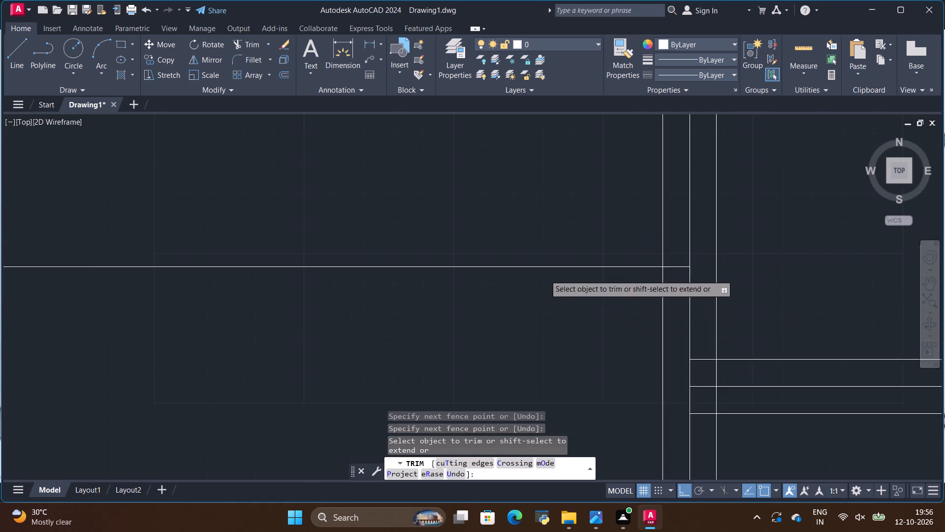
scroll(546, 270, "down", 1)
scroll(627, 209, "down", 2)
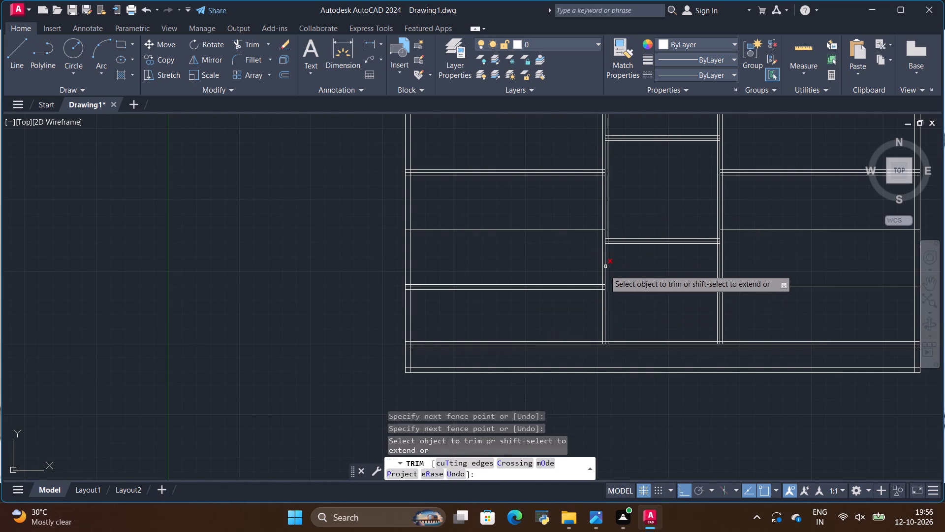
Trim away the two 9 mm copies above and below the lower divider line inside the left drawer stack.
scroll(599, 289, "up", 7)
left_click_drag(479, 134, 494, 151)
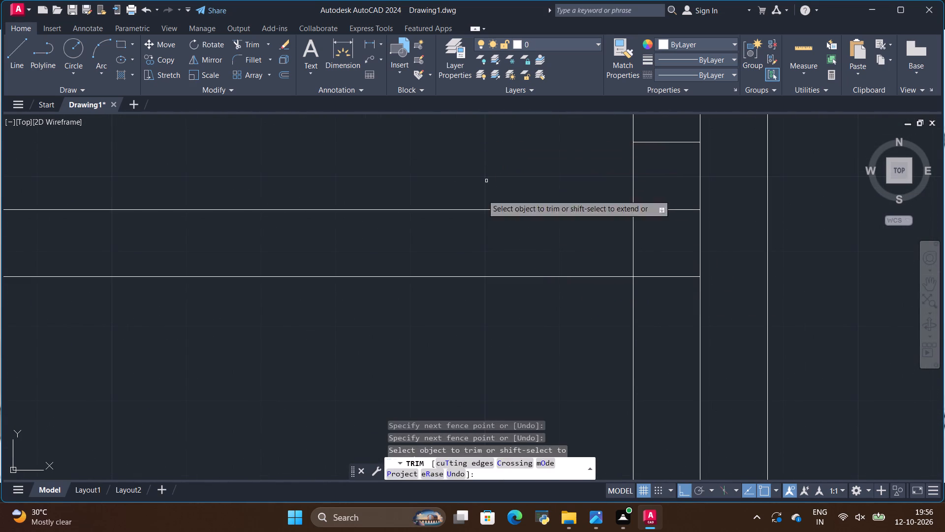
left_click_drag(475, 239, 476, 294)
left_click_drag(651, 270, 653, 275)
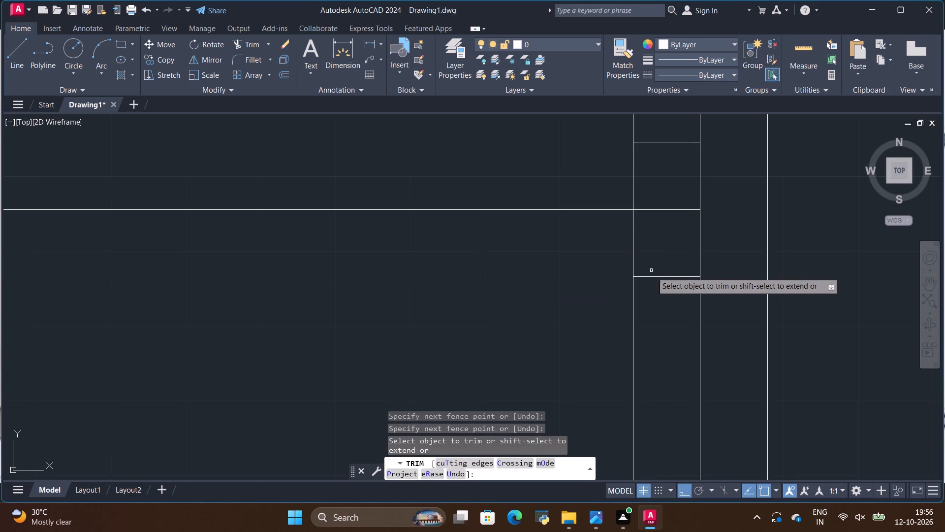
left_click_drag(653, 275, 661, 305)
scroll(661, 305, "down", 2)
scroll(657, 274, "up", 2)
left_click_drag(663, 167, 676, 223)
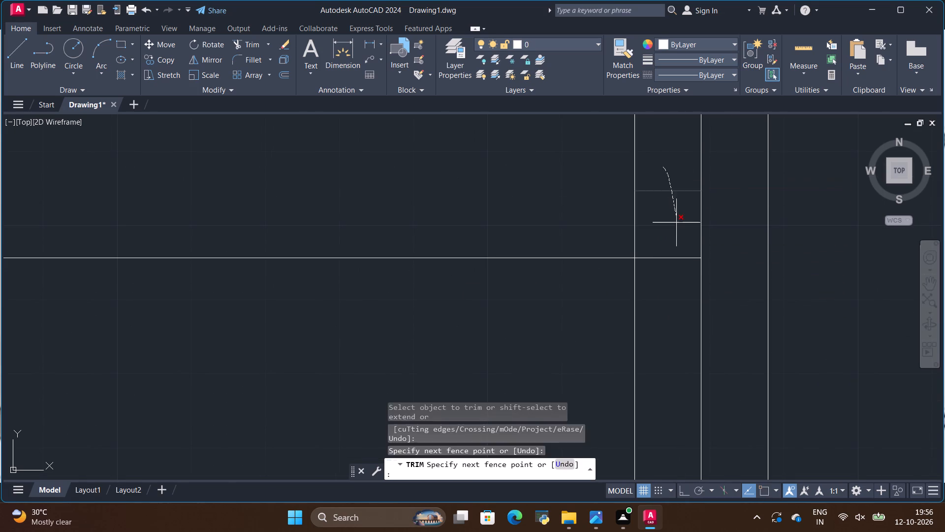
left_click_drag(676, 223, 676, 225)
scroll(762, 276, "down", 9)
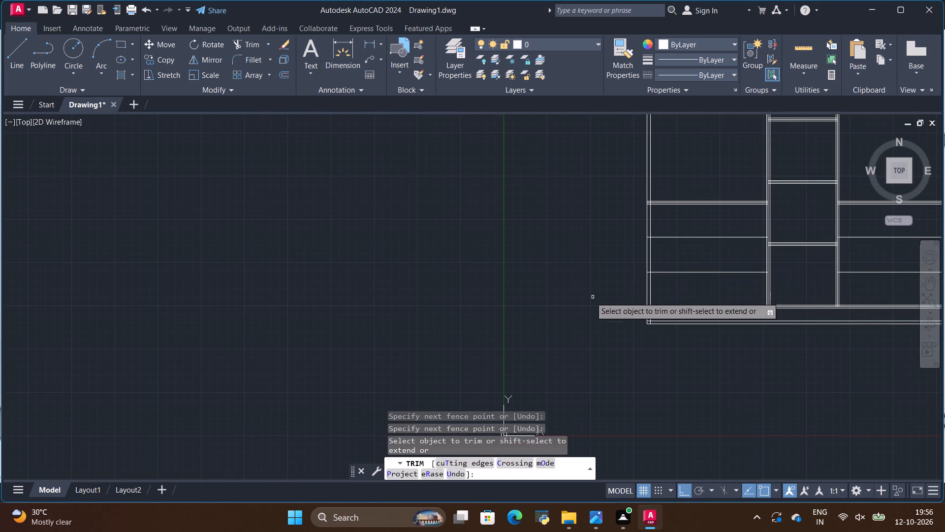
Compare the drawer stacks, shelves and upper compartments with the open front elevation in the reference image.
scroll(693, 289, "up", 2)
scroll(487, 309, "down", 2)
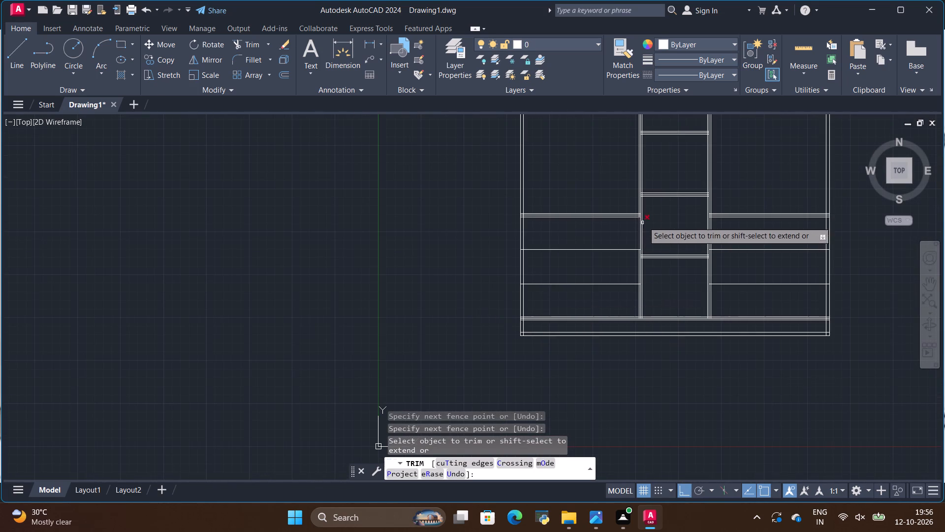
scroll(657, 216, "up", 1)
scroll(475, 274, "down", 2)
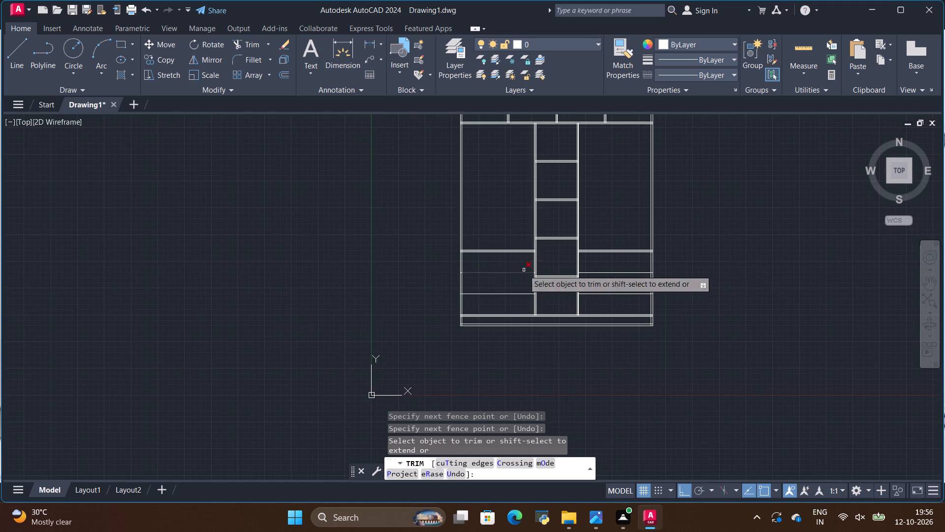
scroll(594, 265, "up", 2)
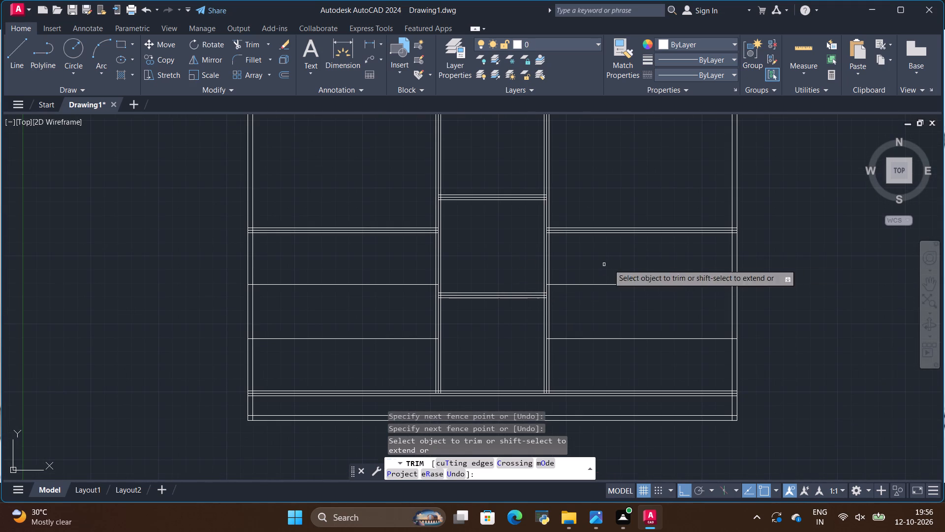
key("alt+Tab")
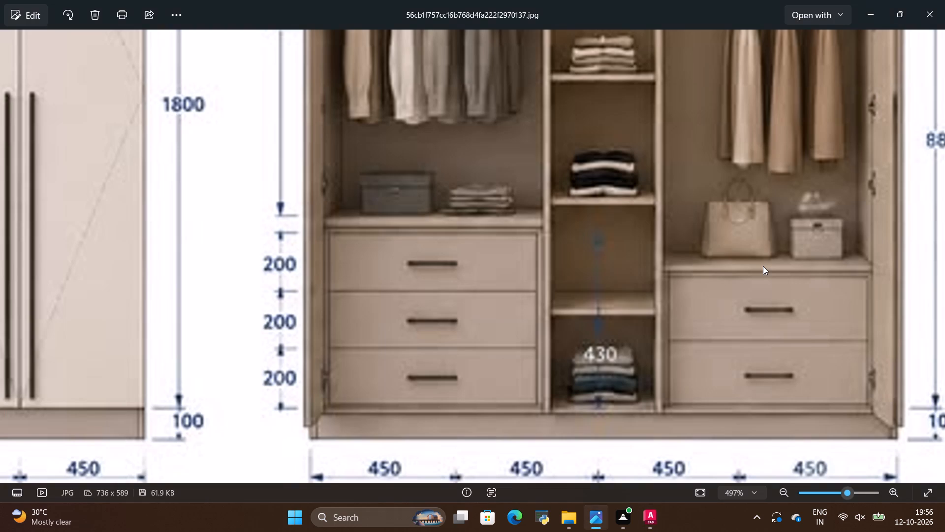
key("alt+Tab")
scroll(757, 293, "down", 2)
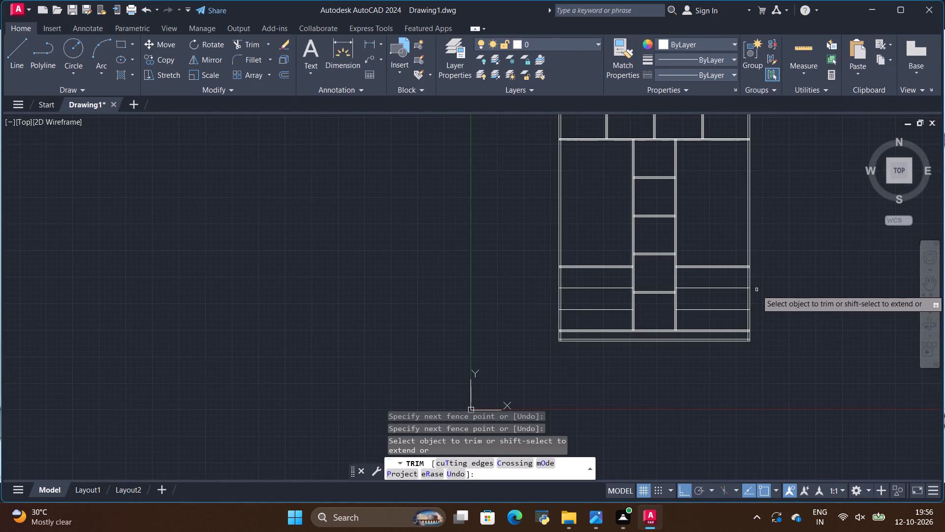
key("alt+Tab")
key("alt+Tab")
scroll(707, 294, "down", 1)
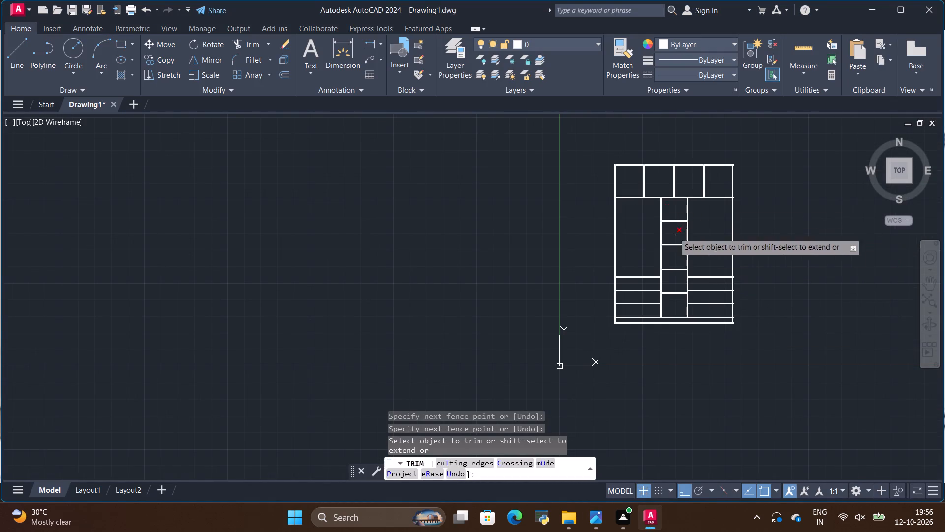
scroll(645, 154, "up", 5)
scroll(613, 246, "up", 3)
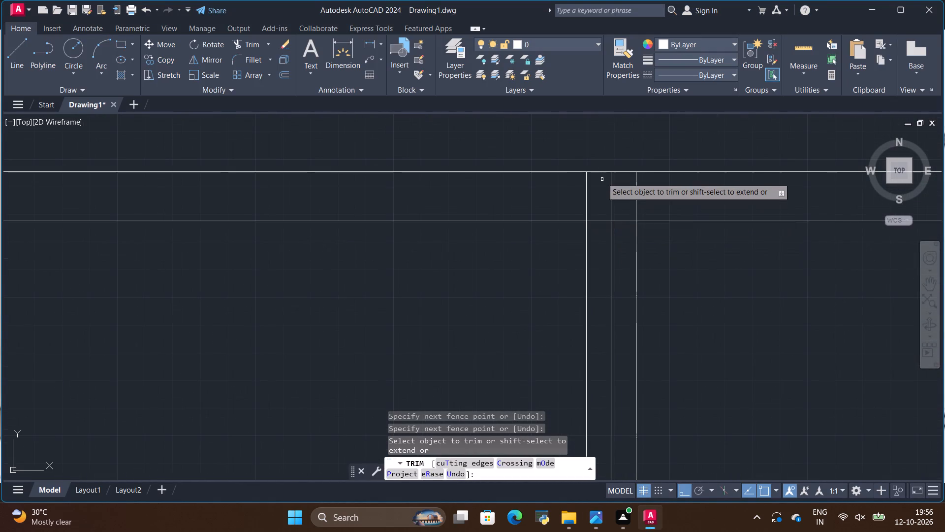
scroll(607, 194, "up", 1)
key("alt+Tab")
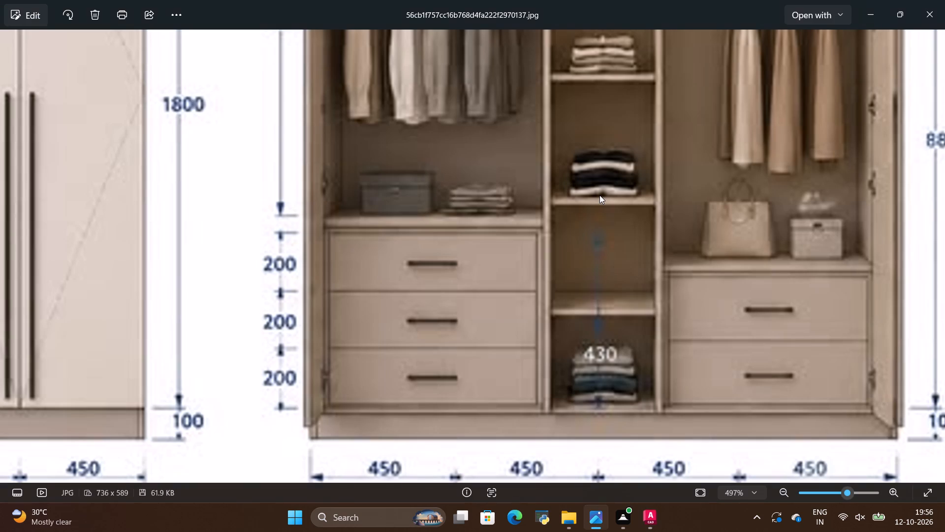
scroll(599, 204, "down", 13)
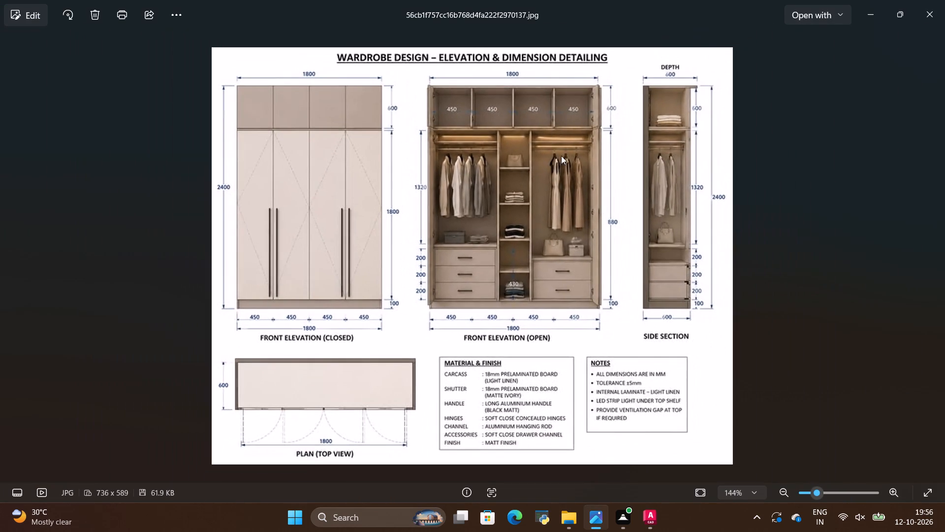
scroll(530, 114, "up", 3)
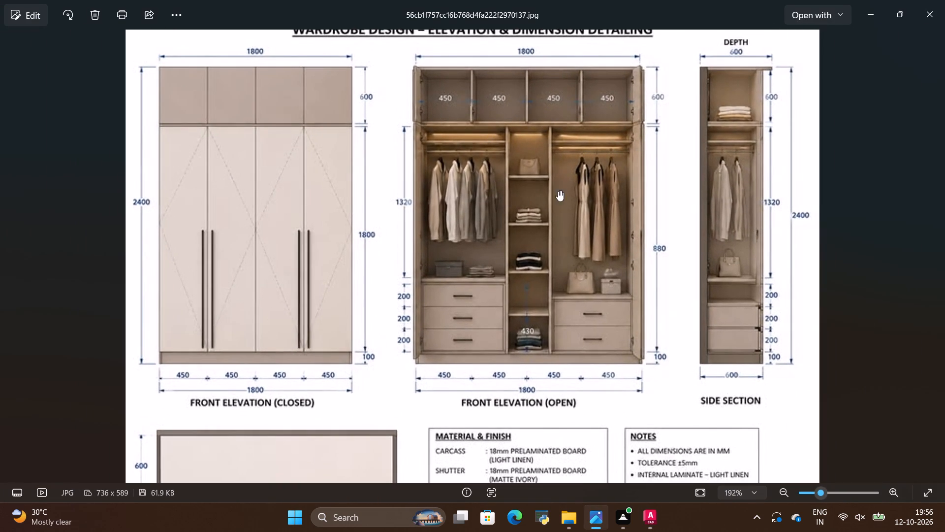
key("alt+Tab")
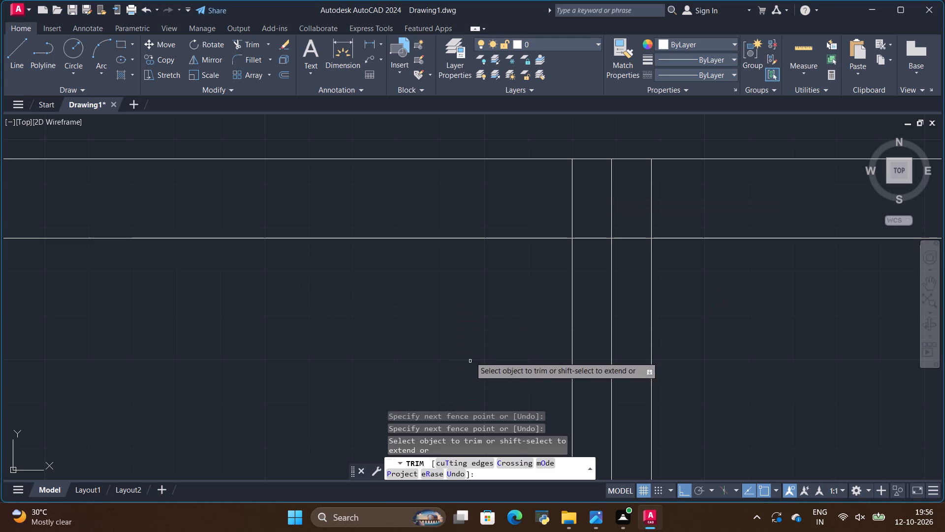
scroll(491, 278, "down", 7)
scroll(572, 229, "down", 2)
scroll(554, 384, "up", 3)
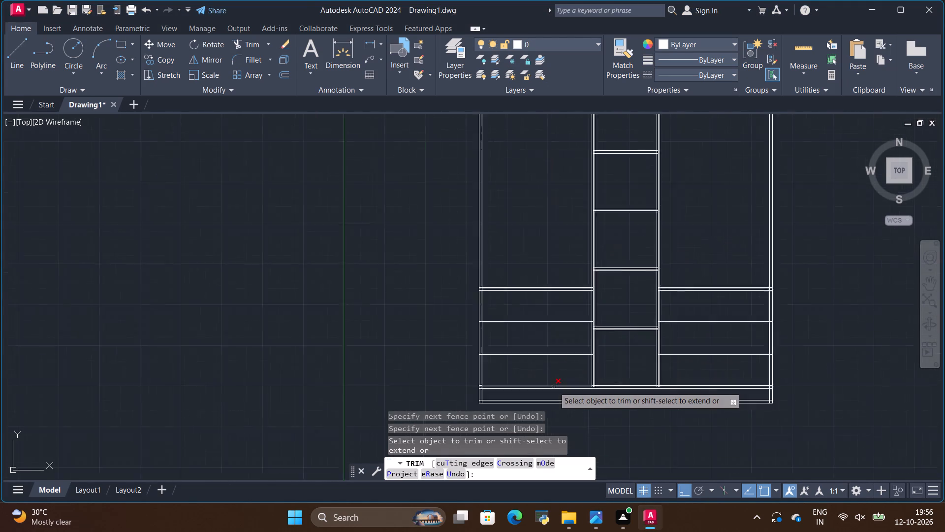
Compare the drawer divisions with the left drawer stack in the reference image's open front elevation.
key("alt+Tab")
scroll(450, 345, "up", 6)
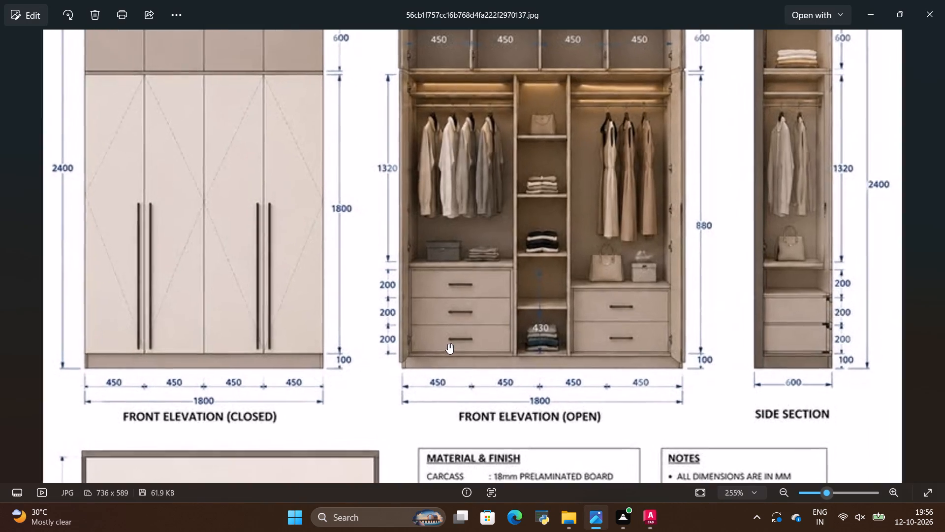
scroll(448, 343, "up", 8)
scroll(475, 241, "up", 4)
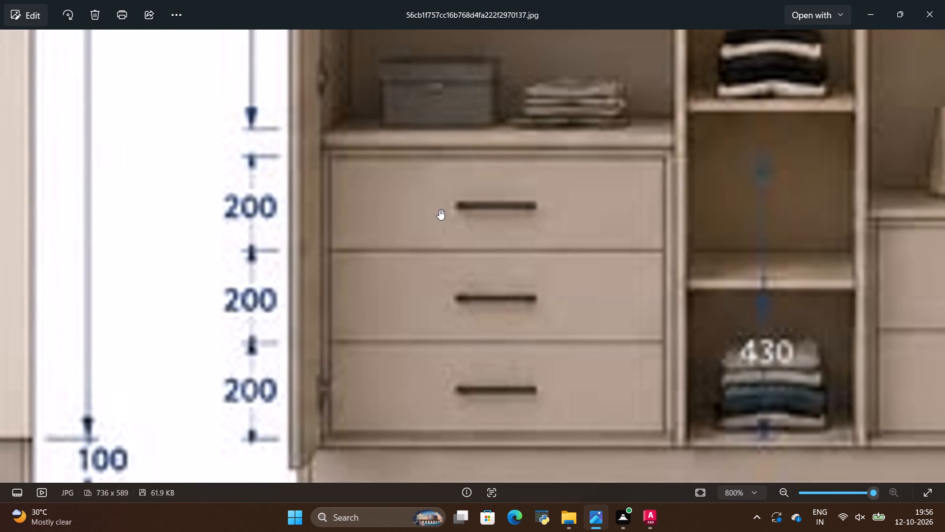
scroll(434, 214, "down", 4)
key("alt+Tab")
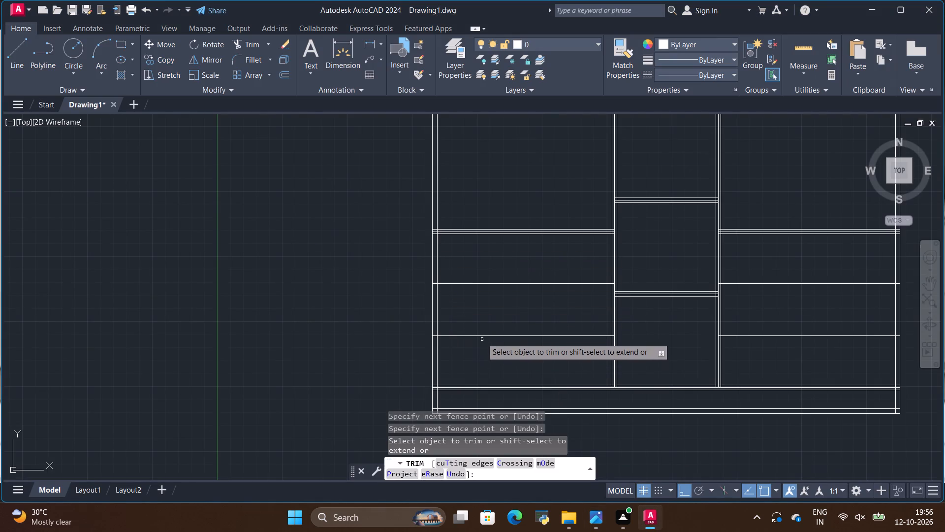
key("space")
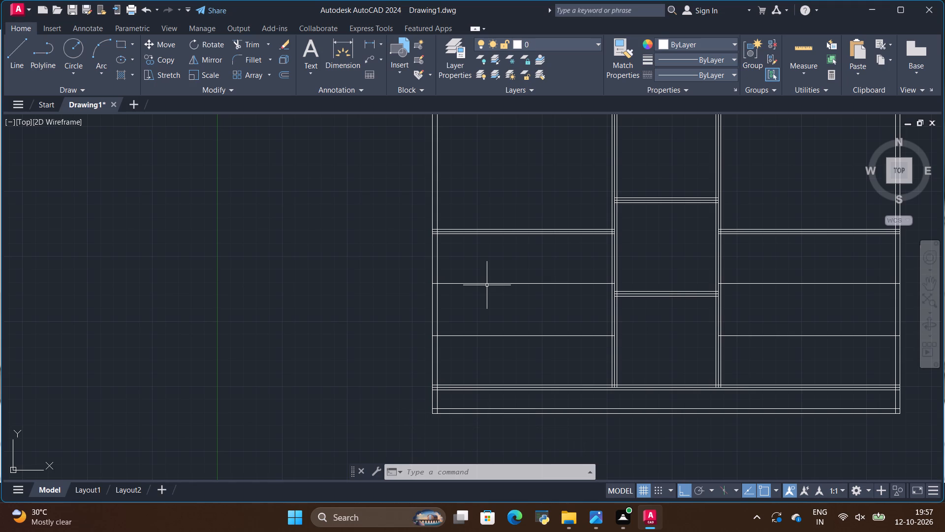
Trim away the overlapping inner line ends at the top-left corner of the wardrobe frame.
scroll(557, 325, "down", 1)
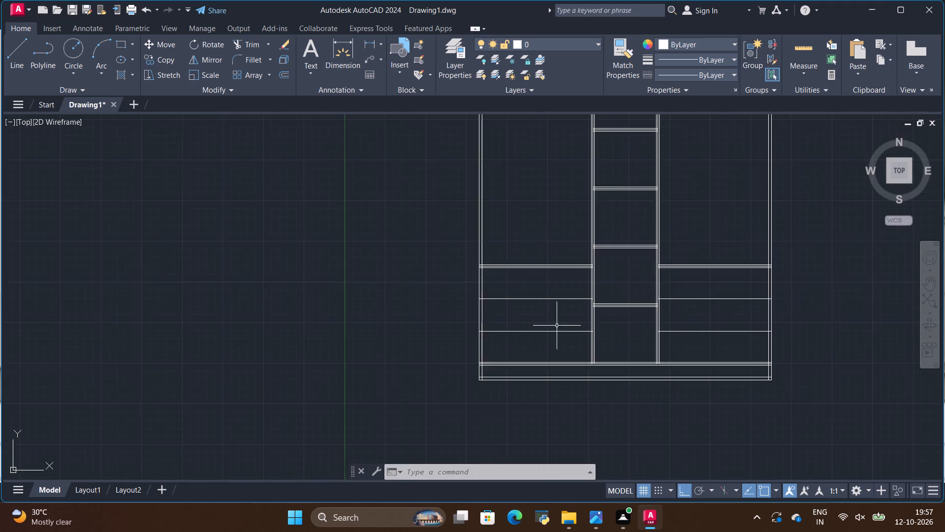
scroll(557, 326, "down", 1)
left_click(250, 40)
scroll(506, 283, "down", 1)
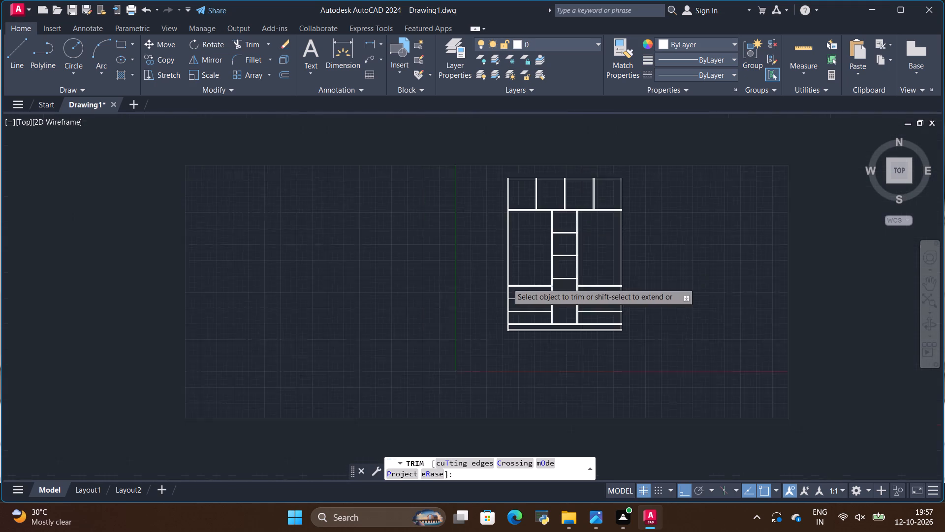
scroll(513, 195, "up", 2)
scroll(496, 151, "up", 6)
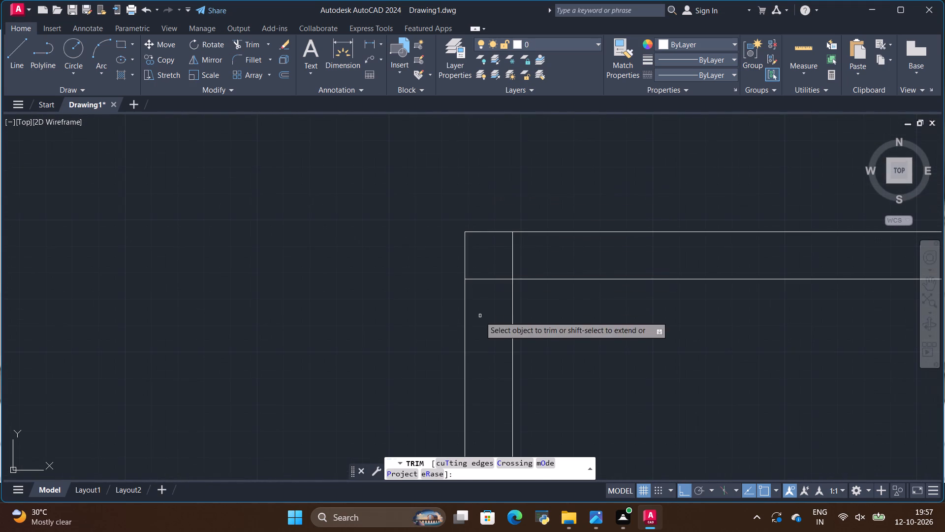
left_click_drag(483, 315, 538, 258)
Trim the first upper-compartment divider where it meets the top panel, removing its centre line and the crossing segments.
scroll(368, 233, "down", 4)
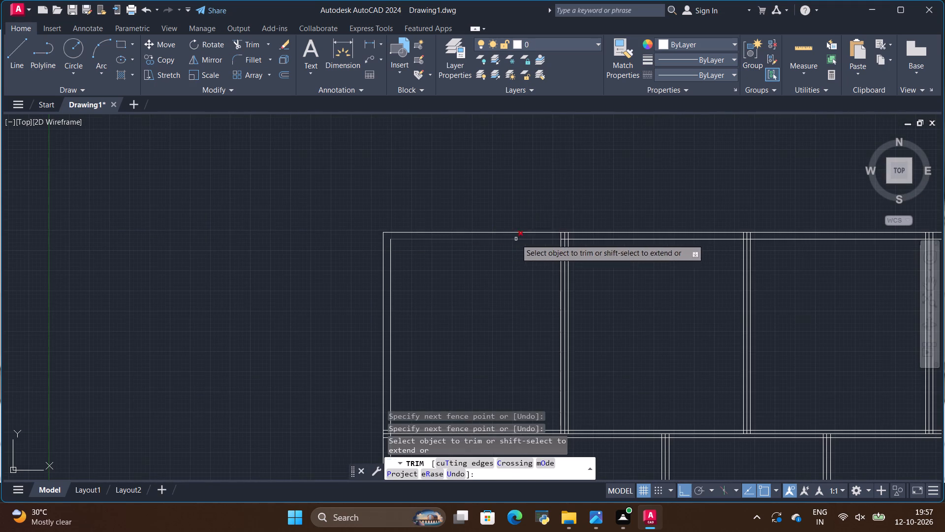
scroll(549, 240, "up", 6)
left_click_drag(593, 245, 590, 245)
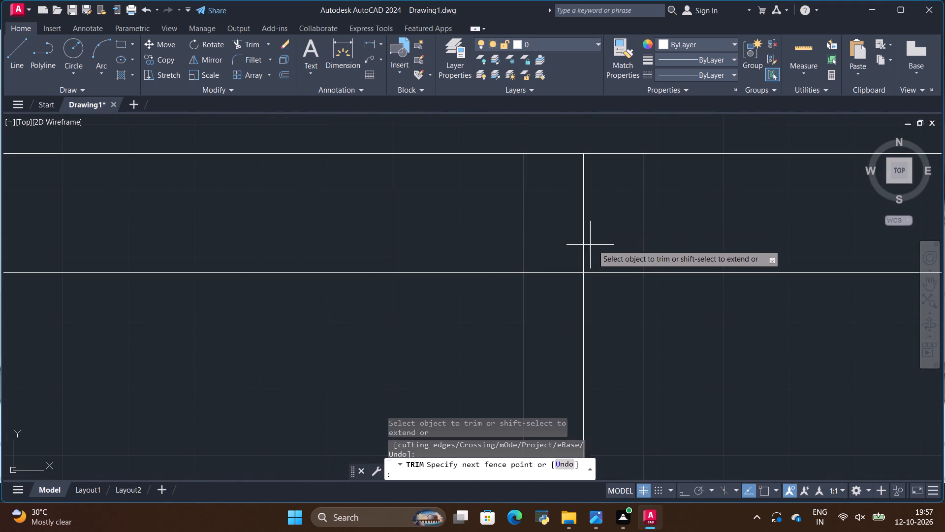
left_click_drag(590, 245, 594, 255)
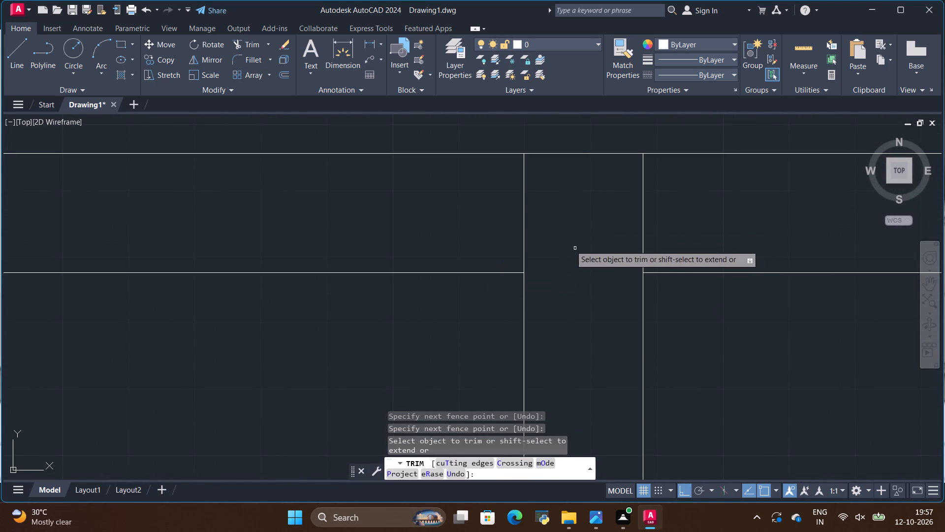
left_click_drag(466, 215, 652, 218)
Check the reference image and trim the second upper-compartment divider's centre line and its overlaps with the top panel.
scroll(463, 230, "down", 8)
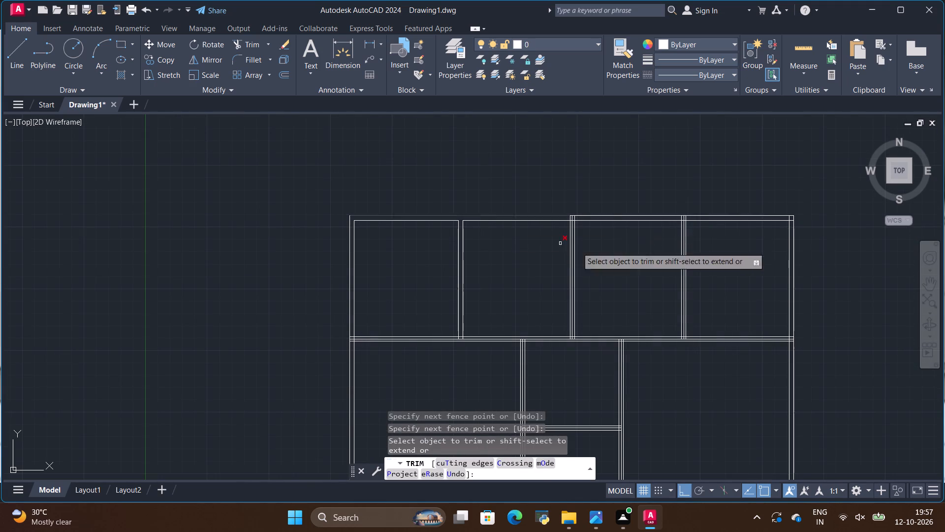
key("alt+Tab")
scroll(577, 250, "down", 5)
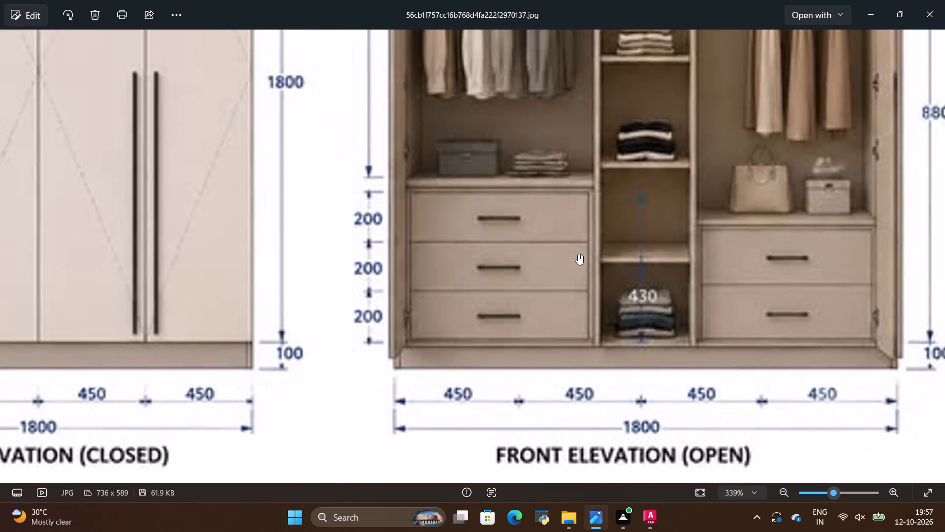
scroll(578, 254, "down", 8)
key("alt+Tab")
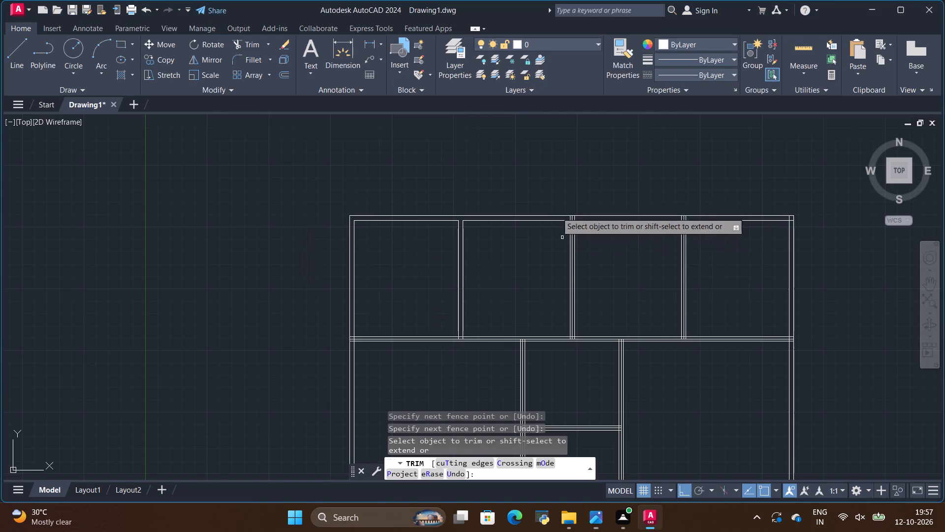
scroll(555, 199, "up", 1)
scroll(576, 263, "up", 2)
scroll(585, 168, "up", 4)
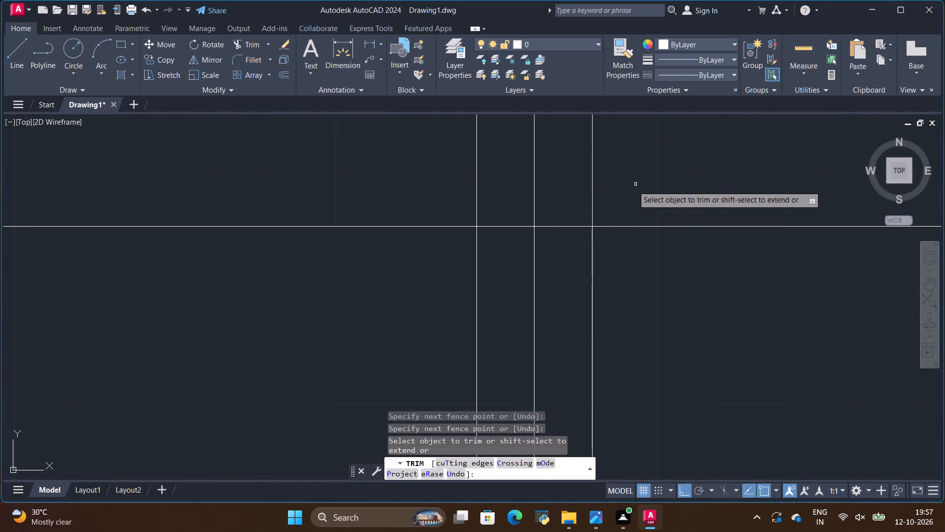
left_click_drag(635, 188, 564, 185)
Trim the third upper-compartment divider's centre line and its overlapping segments at the top panel.
scroll(267, 230, "down", 4)
scroll(306, 229, "down", 3)
scroll(506, 223, "up", 4)
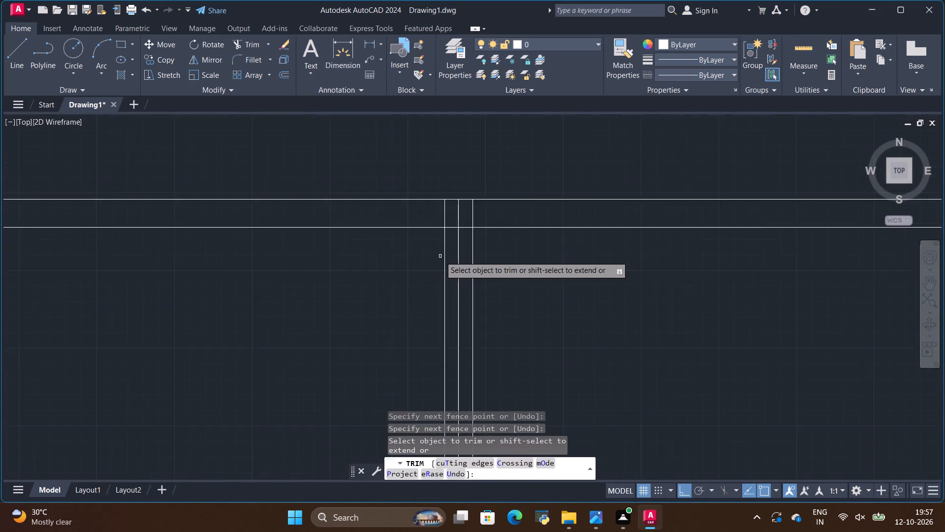
scroll(451, 233, "up", 2)
left_click_drag(396, 149, 483, 182)
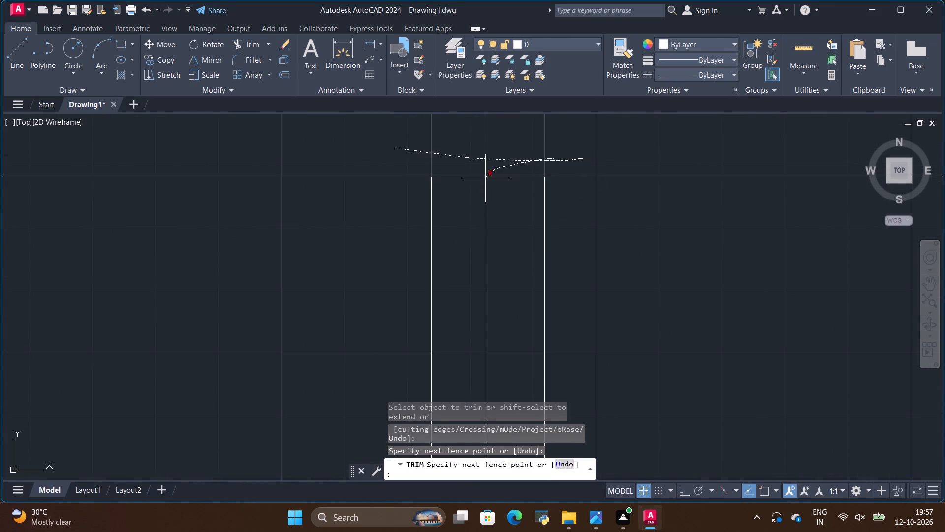
left_click_drag(483, 182, 508, 166)
Trim away the overlapping inner line ends at the top-right corner of the wardrobe frame.
scroll(451, 284, "down", 6)
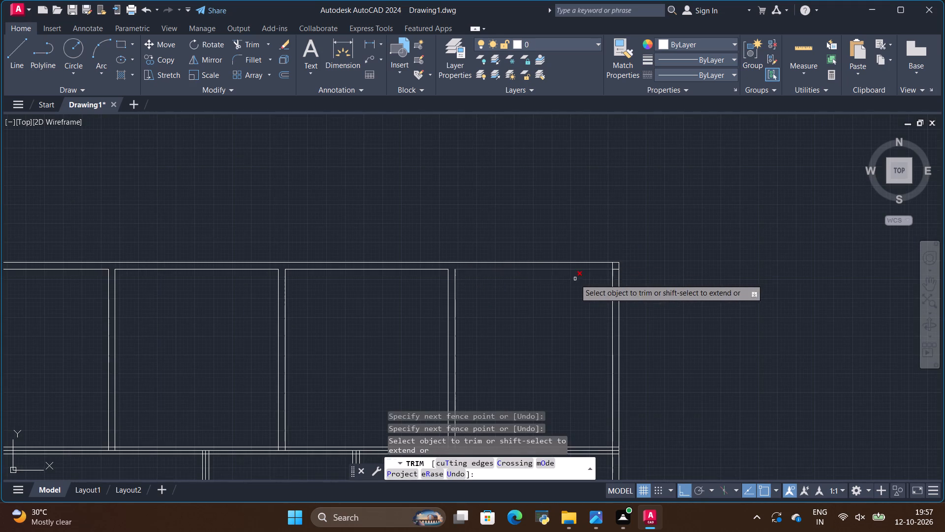
scroll(578, 275, "up", 2)
scroll(674, 258, "up", 4)
left_click_drag(568, 213, 640, 254)
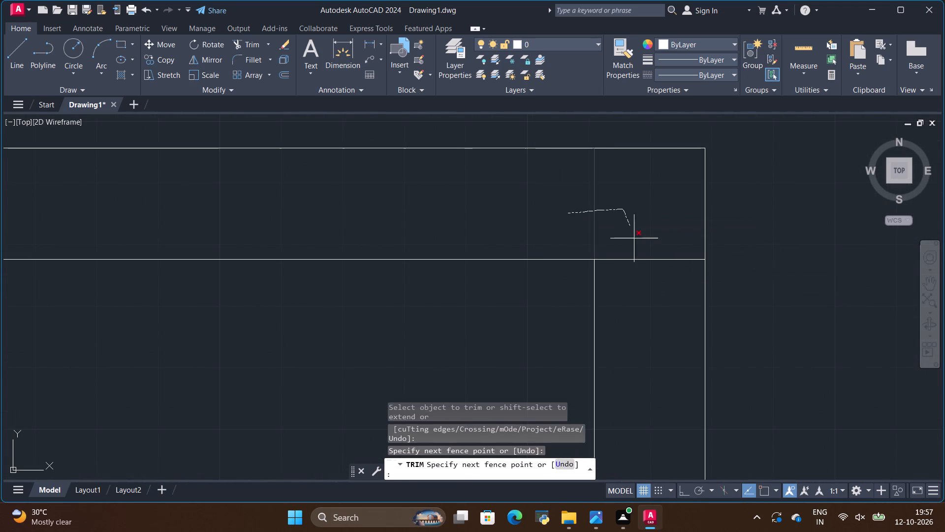
left_click_drag(640, 254, 650, 289)
Trim the three lines of the panel below the upper compartments back to the right side panel's inner face.
scroll(673, 205, "down", 13)
scroll(691, 203, "up", 4)
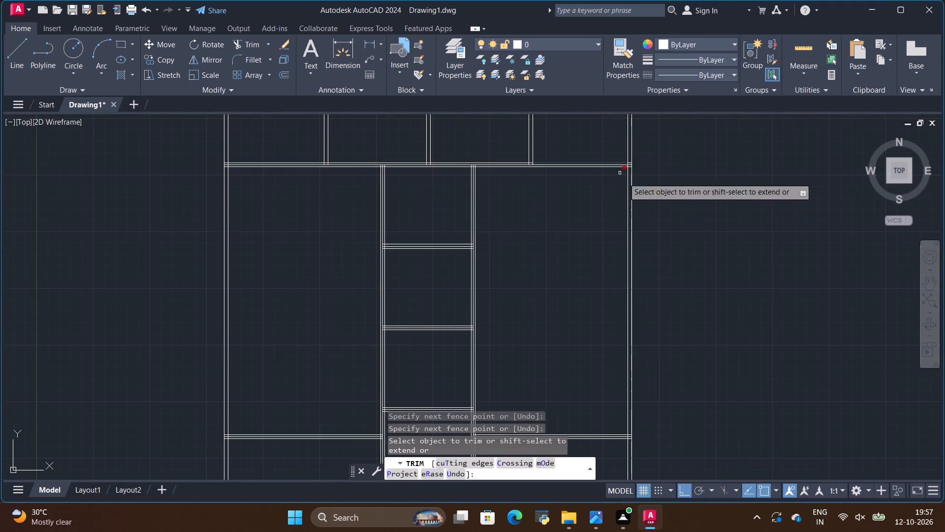
scroll(751, 308, "down", 3)
scroll(718, 242, "up", 2)
scroll(706, 318, "up", 5)
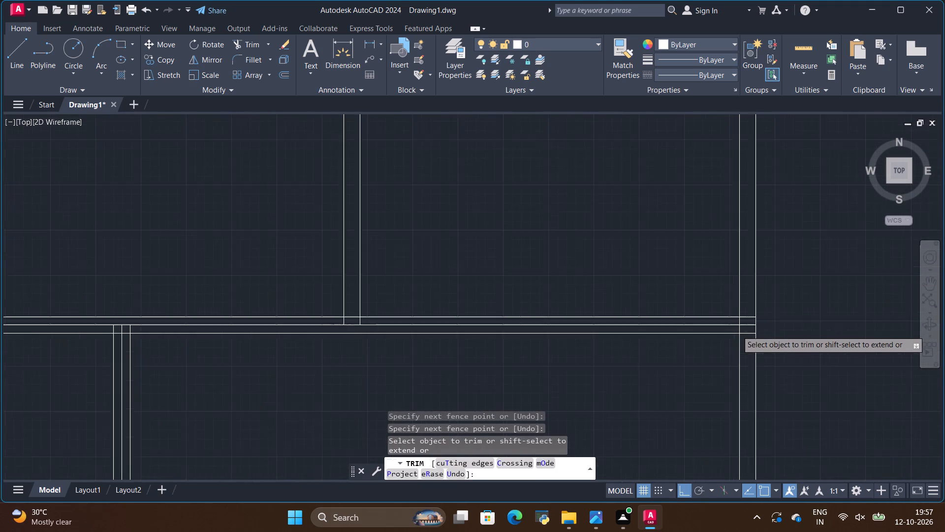
scroll(737, 331, "up", 3)
left_click_drag(754, 196, 748, 268)
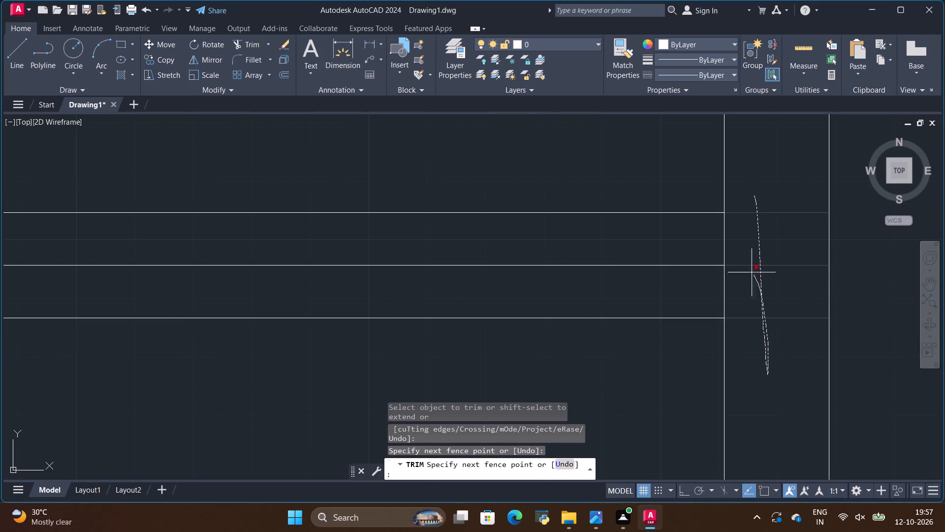
left_click_drag(748, 268, 752, 285)
Trim the overlapping and centre lines where the central column's right vertical meets the panel below the upper compartments.
scroll(747, 281, "down", 9)
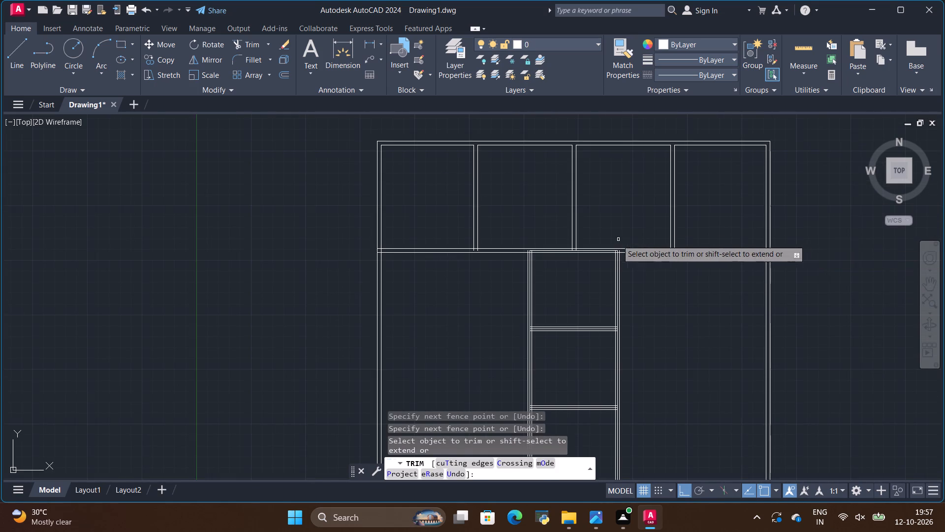
scroll(596, 249, "up", 3)
scroll(673, 252, "up", 2)
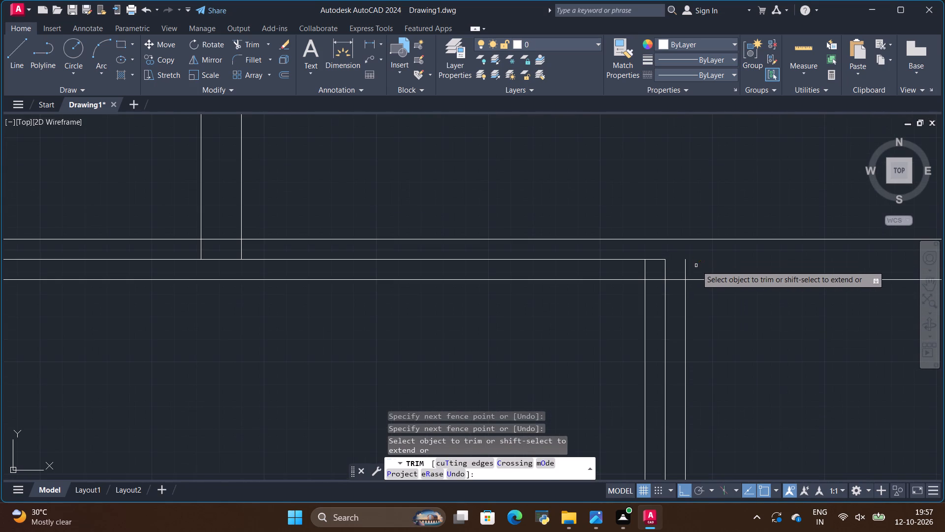
scroll(626, 259, "up", 1)
left_click_drag(729, 266, 692, 267)
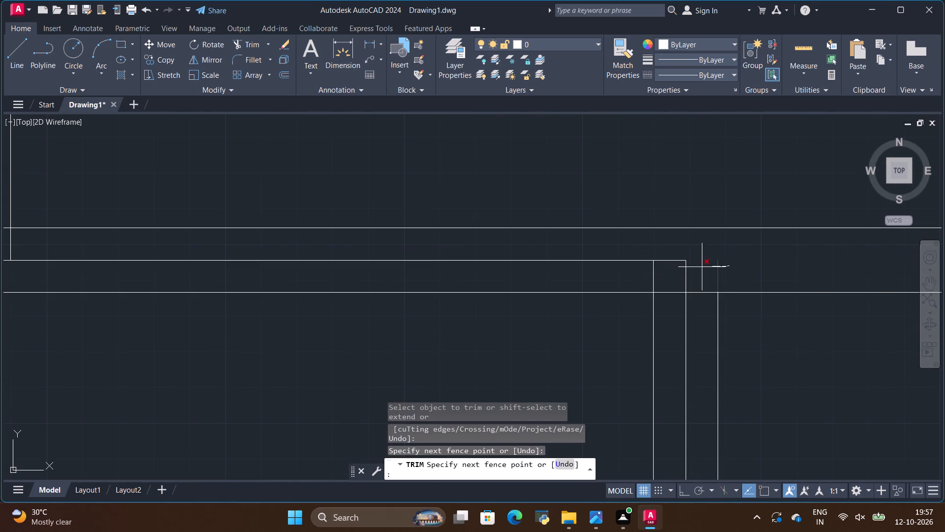
left_click_drag(692, 267, 626, 258)
left_click_drag(667, 267, 679, 318)
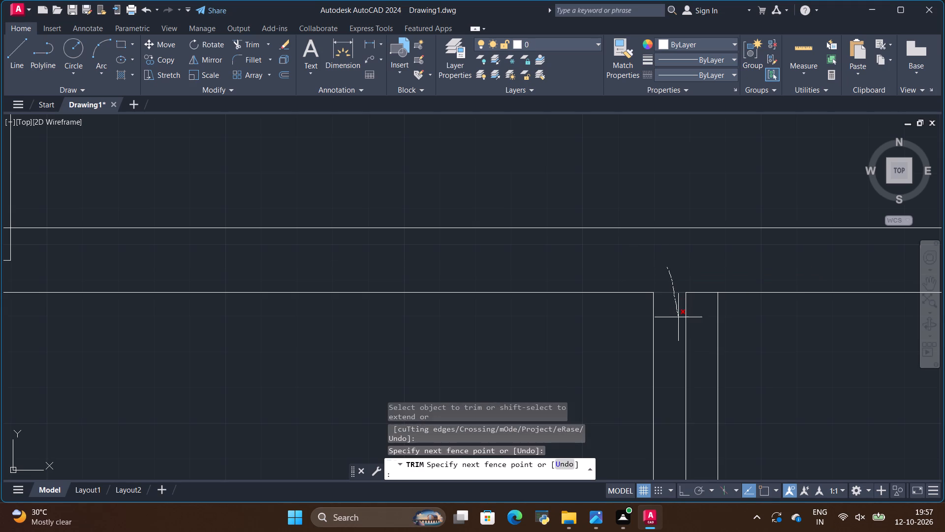
left_click_drag(679, 318, 707, 285)
Trim the overlaps where the middle upper-compartment divider meets the panel below it, including that panel's centre line.
scroll(719, 282, "down", 4)
scroll(589, 272, "up", 3)
scroll(640, 293, "up", 2)
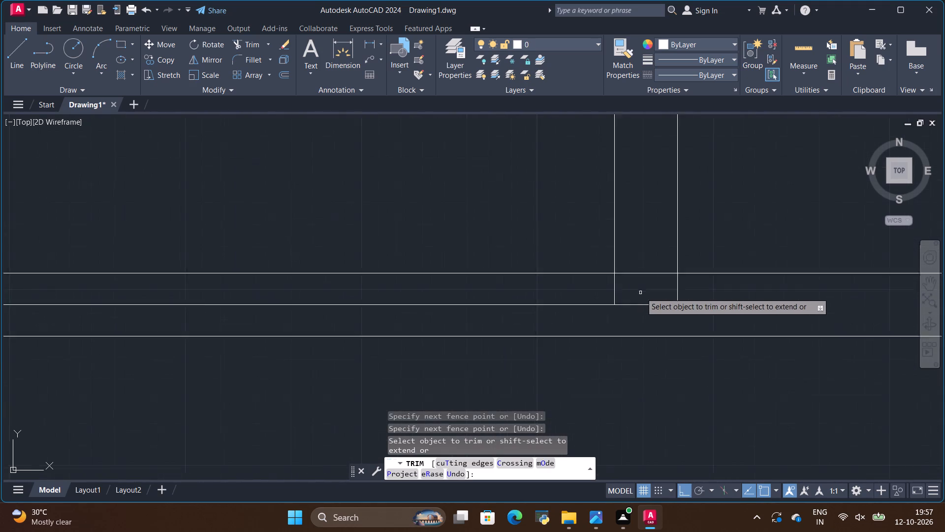
left_click_drag(720, 288, 640, 236)
Trim the overlapping and centre lines where the central column's left vertical meets the panel below the upper compartments.
scroll(657, 269, "down", 9)
scroll(629, 268, "up", 5)
scroll(580, 249, "up", 2)
left_click_drag(493, 234, 589, 256)
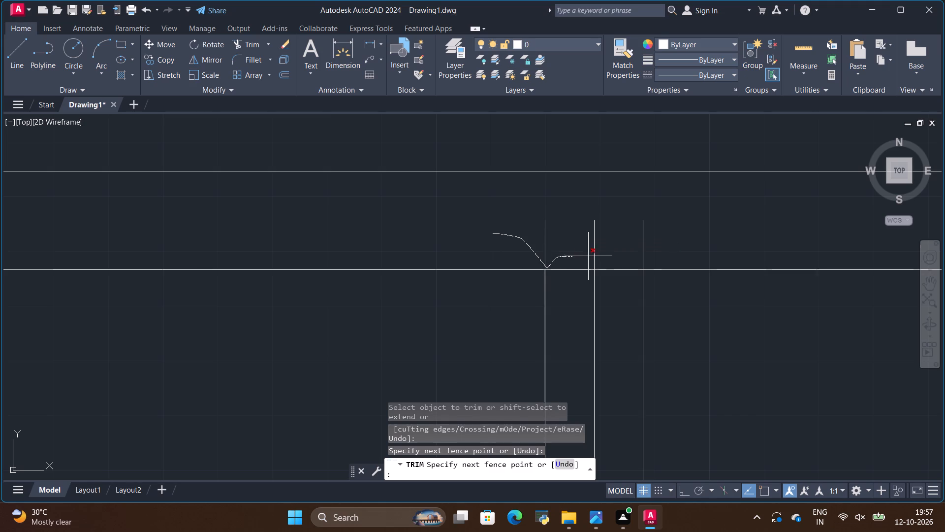
left_click_drag(589, 256, 647, 249)
left_click(647, 249)
left_click_drag(610, 247, 587, 250)
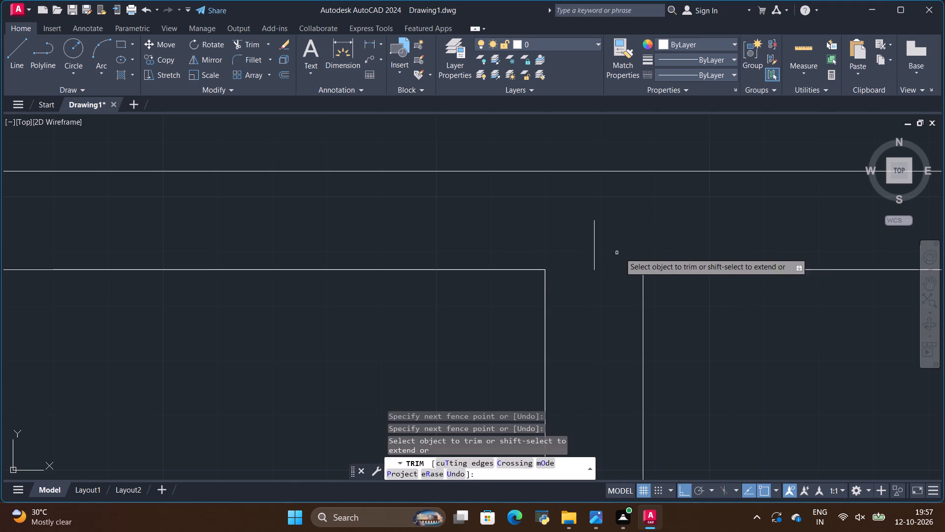
scroll(653, 251, "down", 4)
scroll(644, 254, "up", 3)
left_click_drag(662, 227, 633, 233)
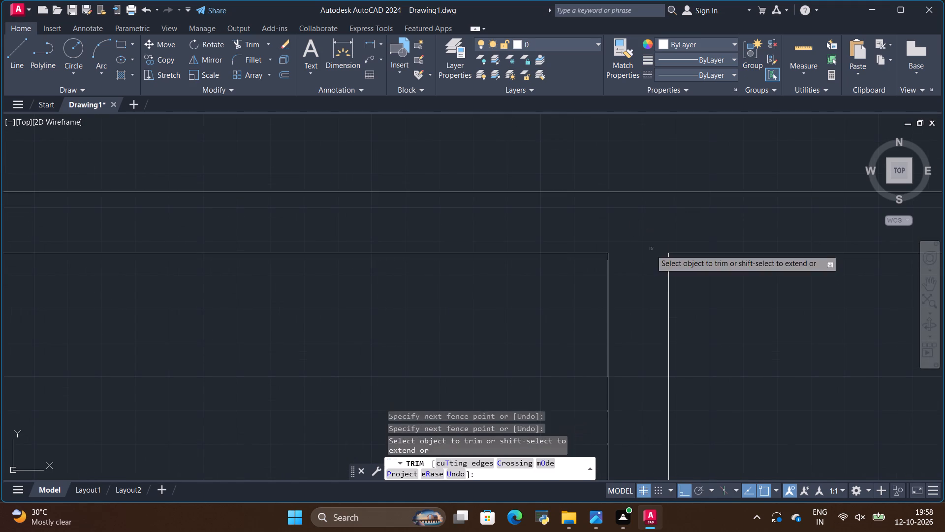
Trim the overlapping segments where the first upper-compartment divider meets the panel below it.
scroll(652, 249, "down", 4)
scroll(522, 231, "up", 4)
left_click_drag(524, 255, 511, 313)
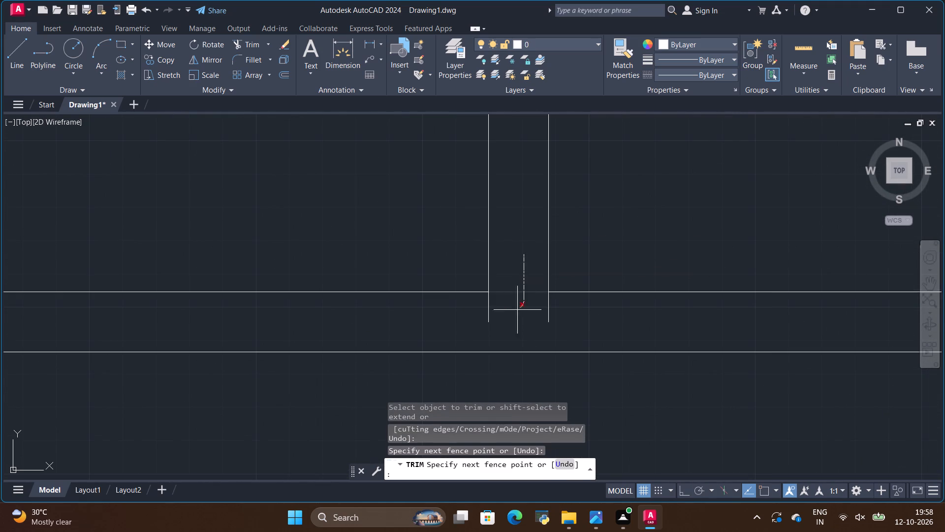
left_click_drag(511, 313, 599, 309)
Trim a central-column shelf's line ends inside the column's right vertical and remove the shelf's centre line.
scroll(616, 288, "down", 8)
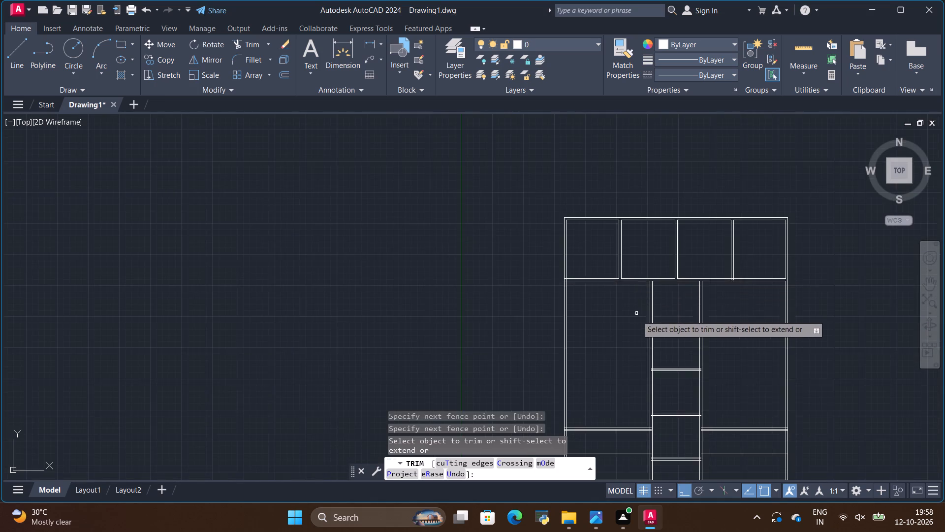
scroll(638, 317, "up", 2)
scroll(787, 368, "up", 2)
scroll(802, 297, "up", 1)
scroll(743, 298, "up", 1)
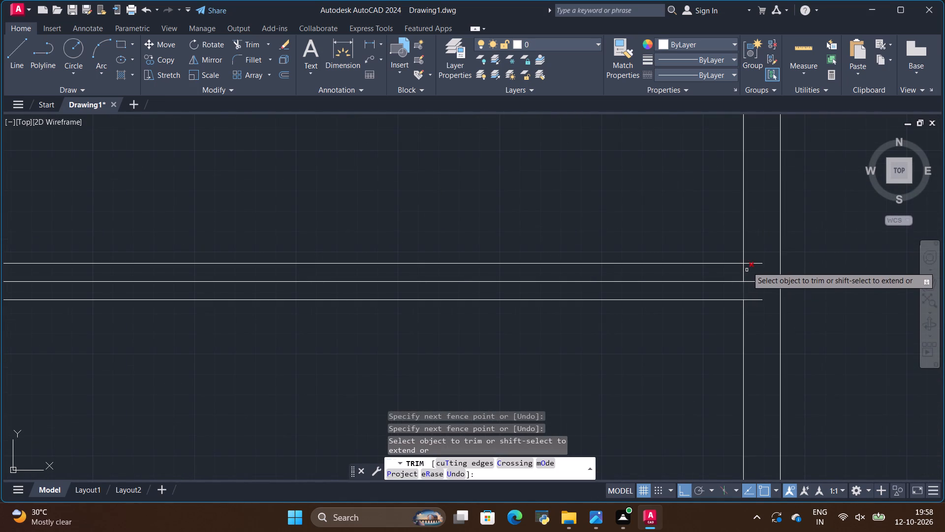
left_click_drag(755, 251, 757, 312)
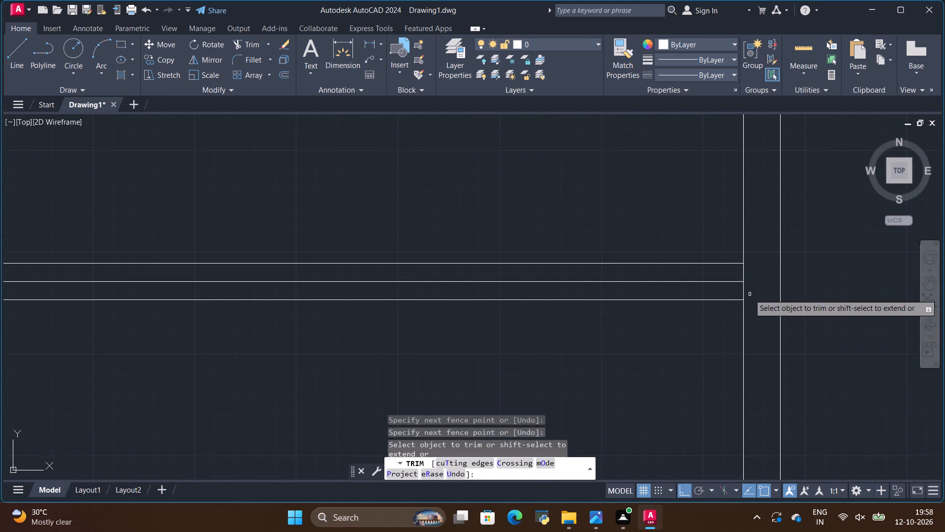
scroll(748, 294, "up", 4)
scroll(730, 282, "down", 3)
left_click_drag(733, 251, 736, 273)
Trim the top central-column shelf's line ends and the crossing segment inside the column's left vertical.
scroll(737, 273, "down", 4)
scroll(546, 273, "up", 2)
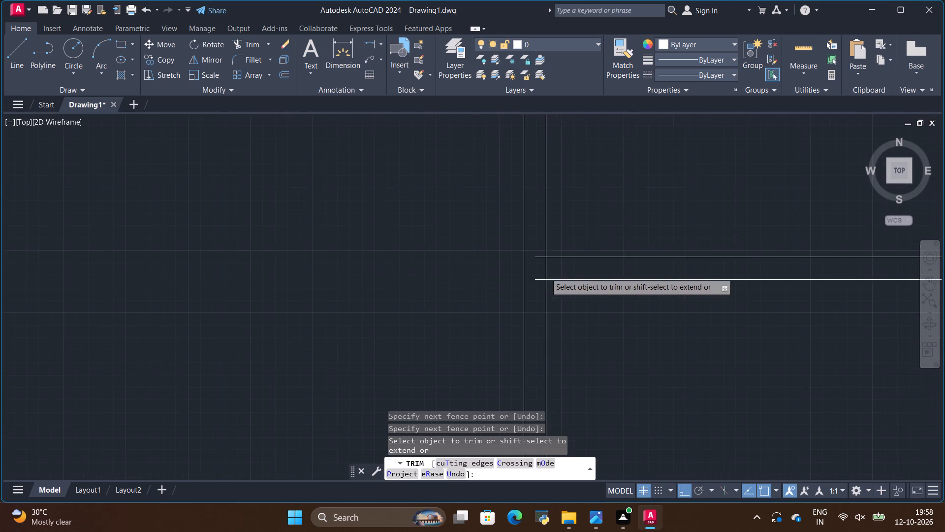
scroll(539, 292, "up", 4)
scroll(559, 300, "down", 2)
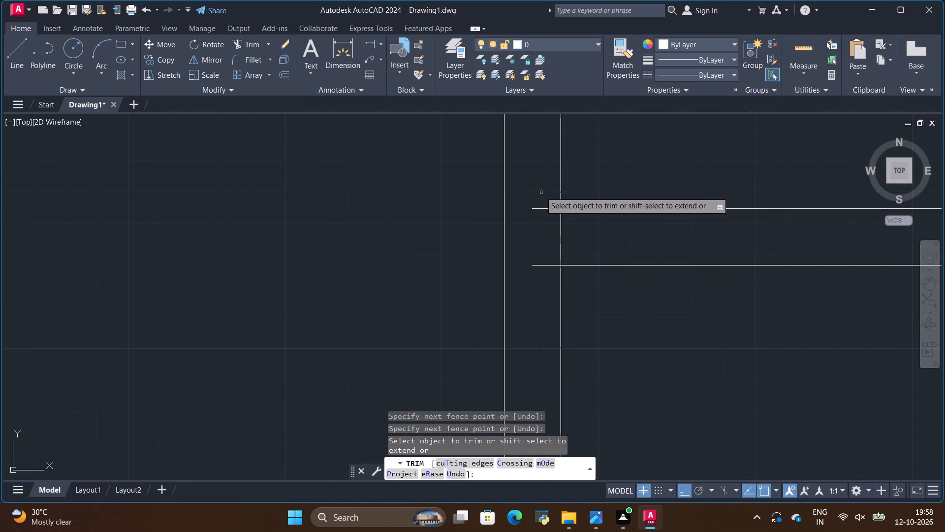
left_click_drag(540, 188, 526, 292)
scroll(626, 244, "down", 4)
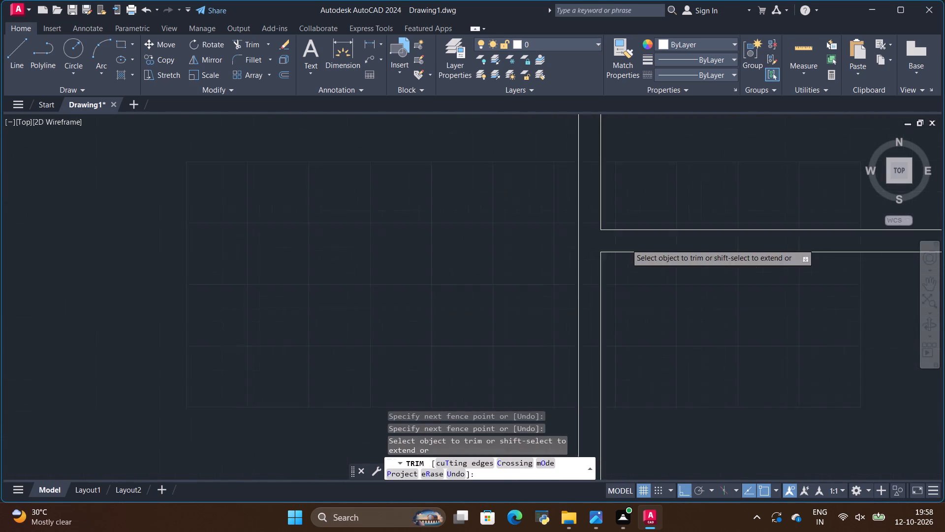
Trim the overlaps at both ends of the second central-column shelf against the column's verticals, removing its centre line.
scroll(627, 238, "down", 2)
scroll(633, 289, "up", 3)
scroll(618, 268, "down", 1)
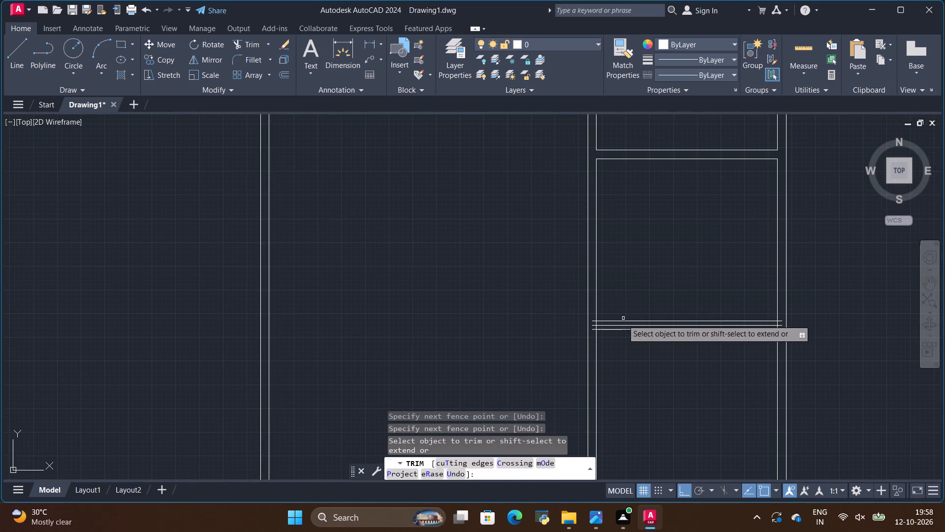
scroll(607, 336, "up", 1)
scroll(567, 326, "up", 1)
scroll(615, 311, "up", 2)
left_click_drag(550, 312, 570, 312)
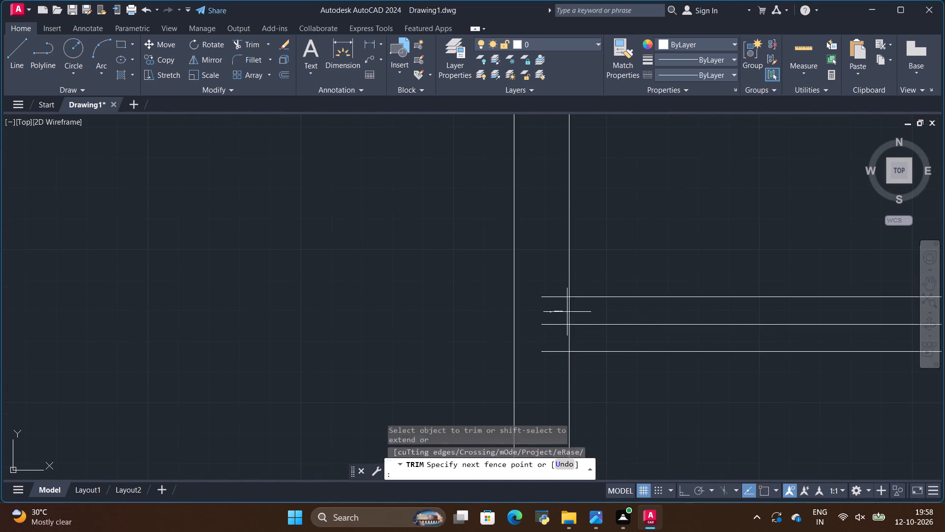
left_click_drag(570, 312, 550, 351)
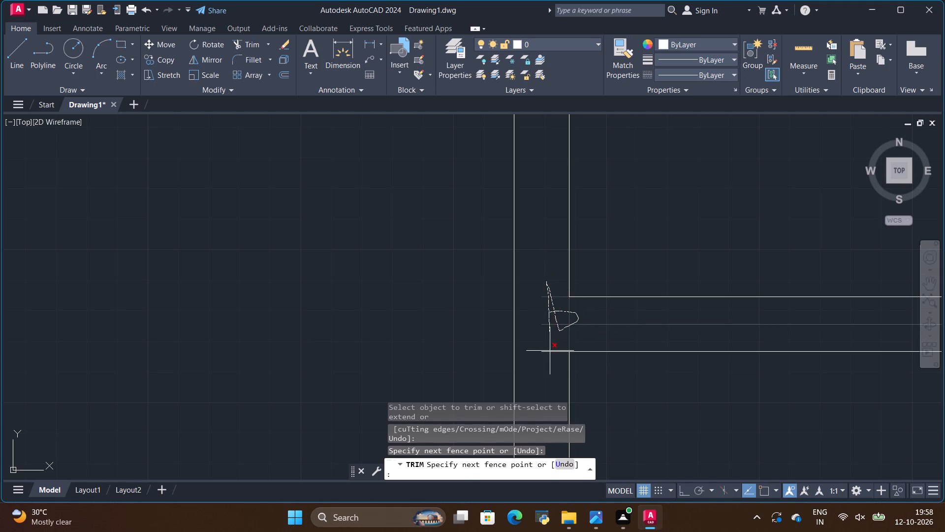
left_click_drag(550, 351, 549, 356)
scroll(400, 294, "down", 4)
scroll(569, 290, "up", 2)
scroll(674, 315, "up", 1)
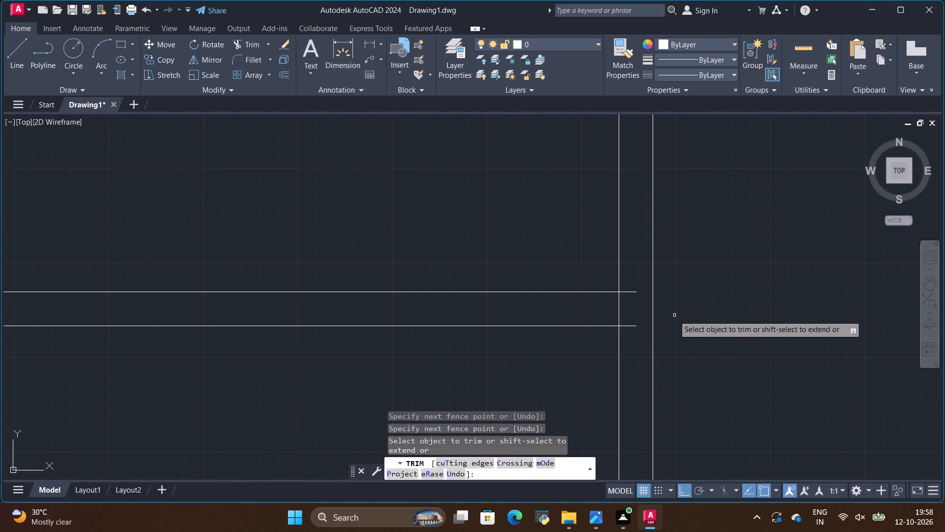
scroll(618, 315, "up", 2)
left_click_drag(642, 239, 631, 328)
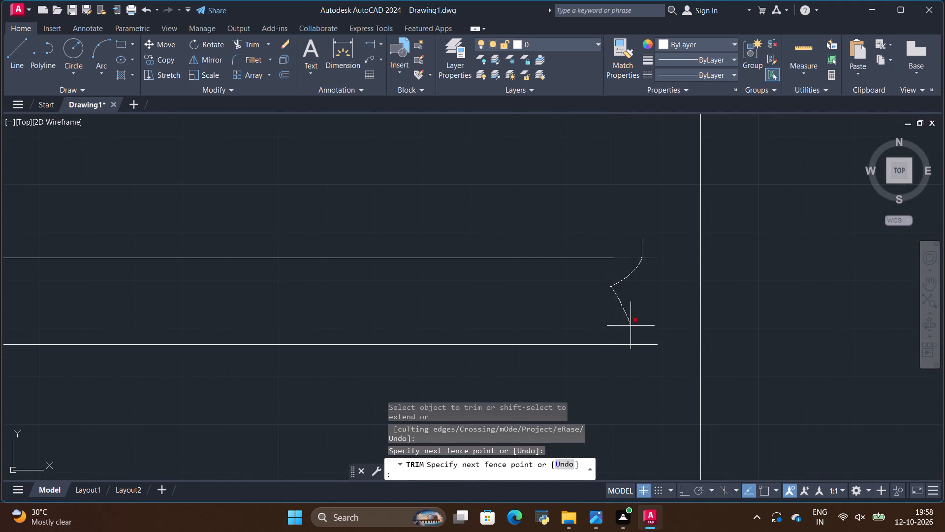
left_click_drag(631, 328, 641, 354)
Trim the overlaps at both ends of the third central-column shelf against the column's verticals, removing its centre line.
scroll(657, 266, "down", 5)
scroll(658, 226, "down", 3)
scroll(657, 321, "up", 3)
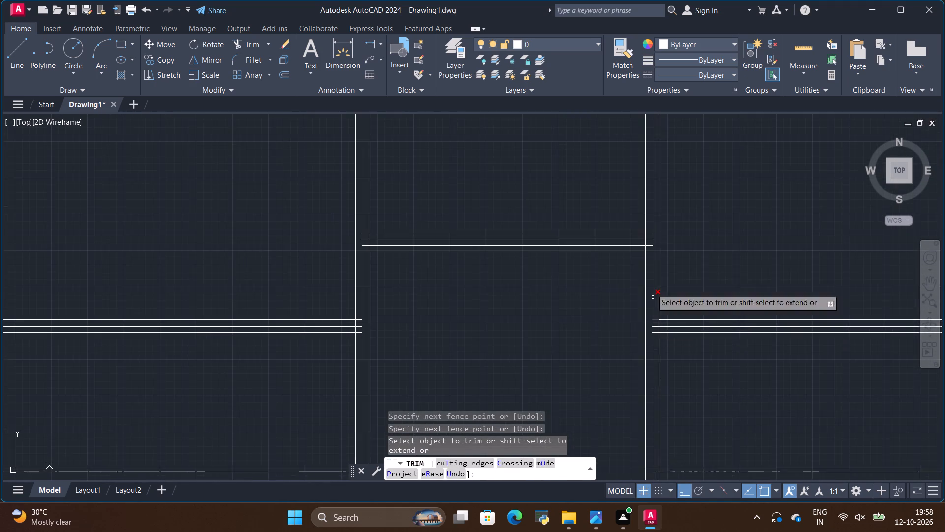
scroll(643, 232, "up", 4)
left_click_drag(656, 225, 639, 275)
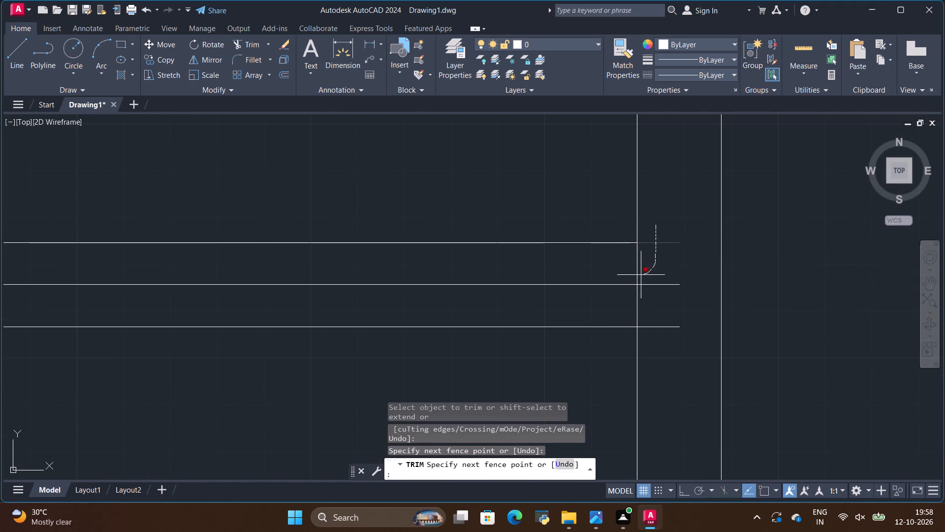
left_click_drag(639, 275, 657, 256)
scroll(662, 258, "down", 5)
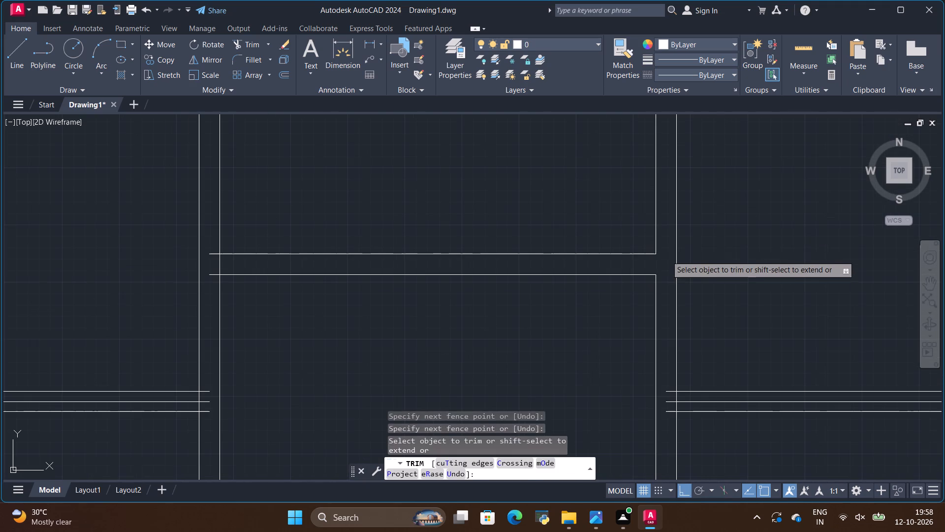
scroll(219, 250, "up", 3)
left_click_drag(221, 225, 228, 247)
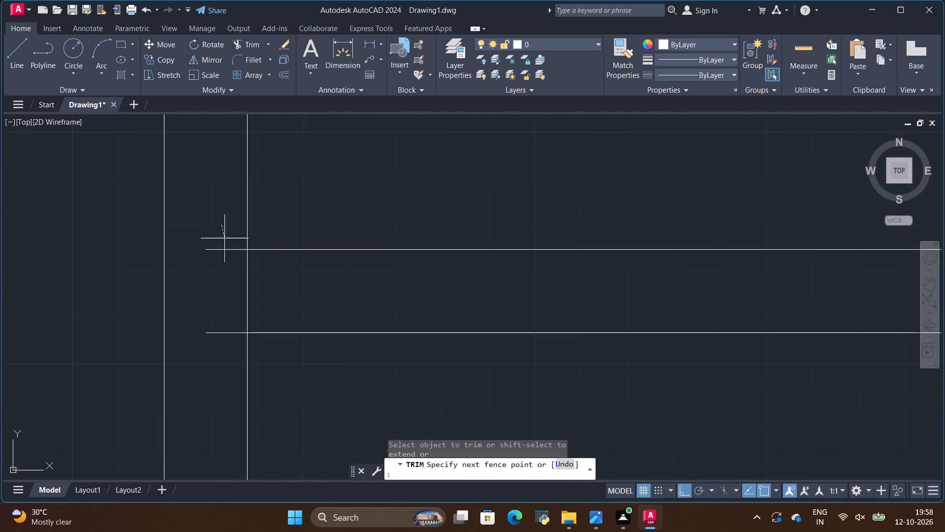
left_click_drag(228, 247, 227, 339)
scroll(488, 234, "down", 4)
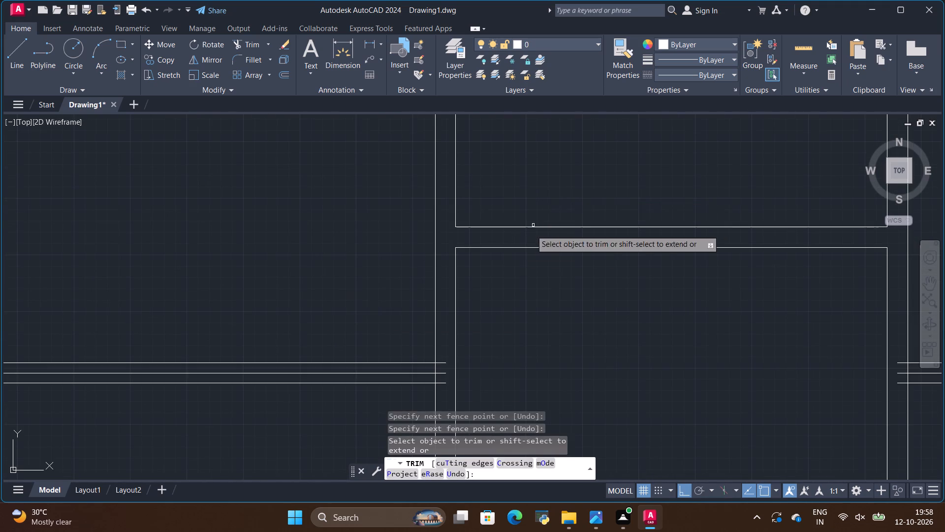
Trim both ends of the left bay's horizontal panel at the column and the outer side panel, removing its centre line.
scroll(532, 220, "down", 2)
scroll(474, 295, "up", 2)
scroll(524, 220, "up", 1)
scroll(506, 295, "up", 2)
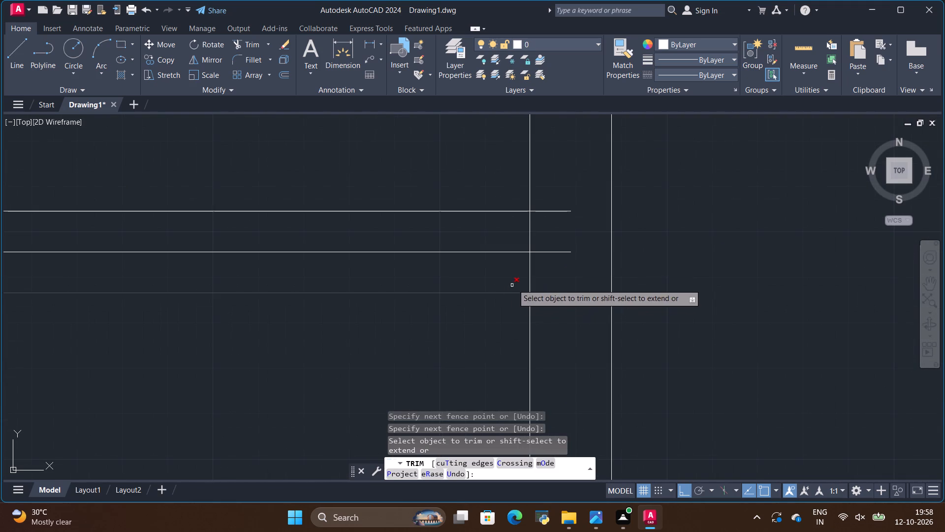
left_click_drag(565, 183, 510, 245)
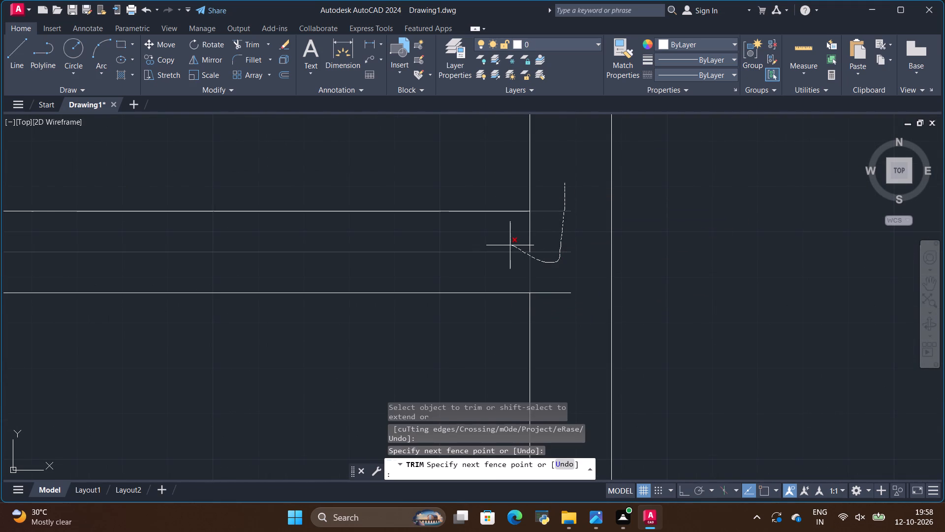
left_click_drag(510, 245, 554, 305)
scroll(609, 292, "down", 5)
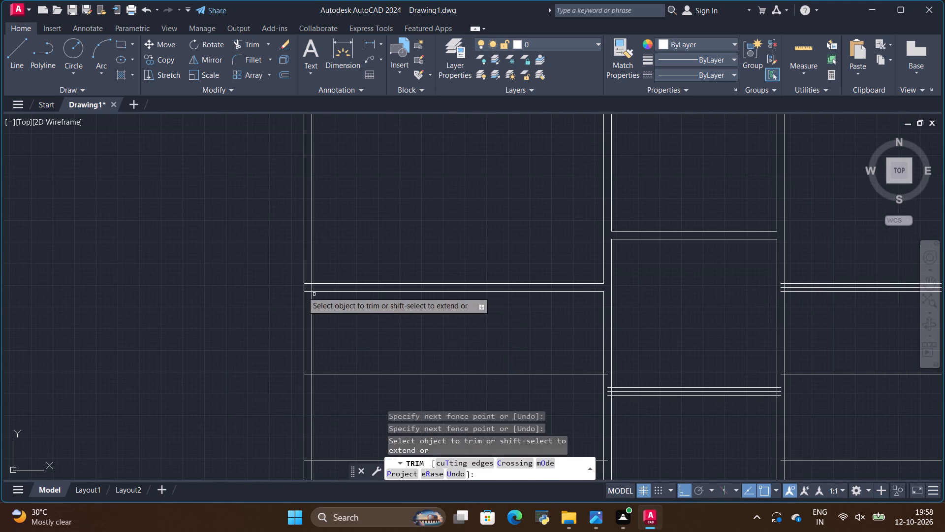
scroll(271, 284, "up", 2)
scroll(400, 297, "up", 2)
scroll(311, 313, "up", 2)
left_click_drag(264, 144, 278, 248)
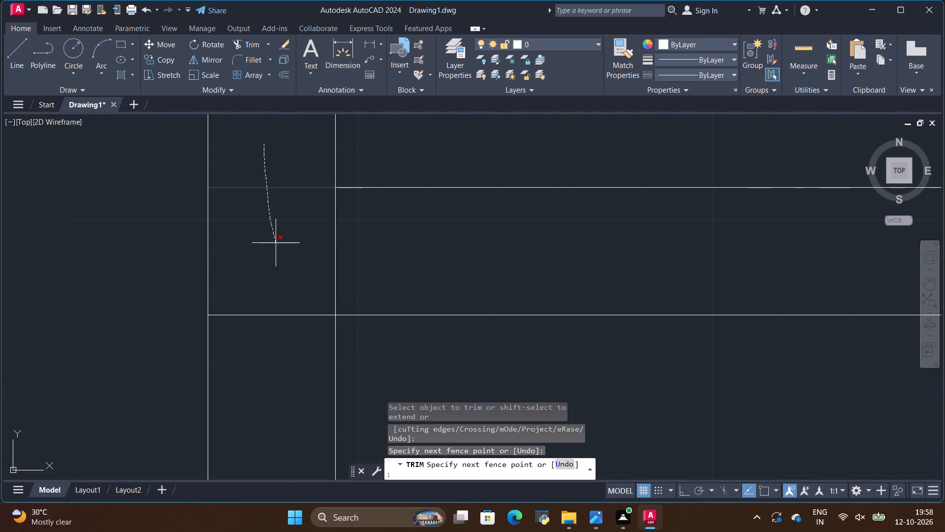
left_click_drag(278, 248, 282, 332)
Trim the junction of the right bay's horizontal panel with the wardrobe's right outer side, removing the panel's centre line.
scroll(272, 276, "down", 9)
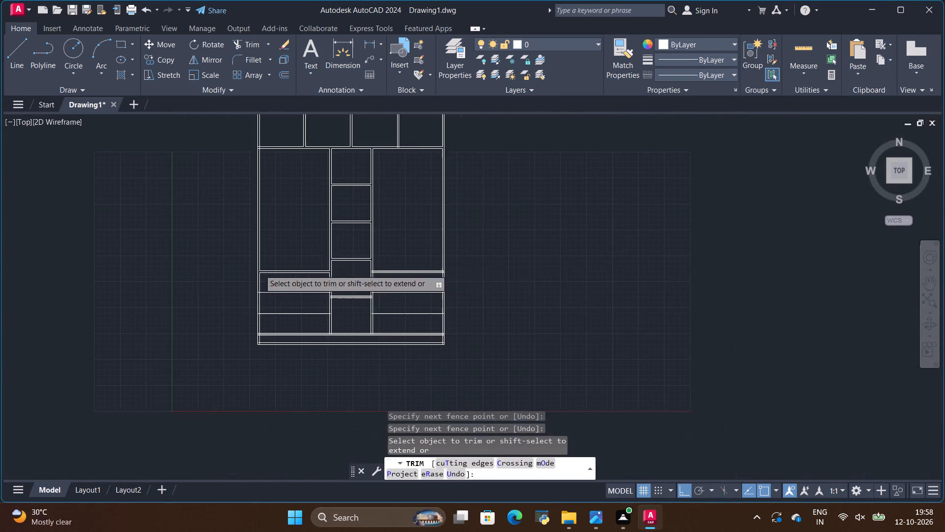
scroll(411, 258, "up", 1)
scroll(417, 299, "up", 2)
scroll(515, 265, "up", 5)
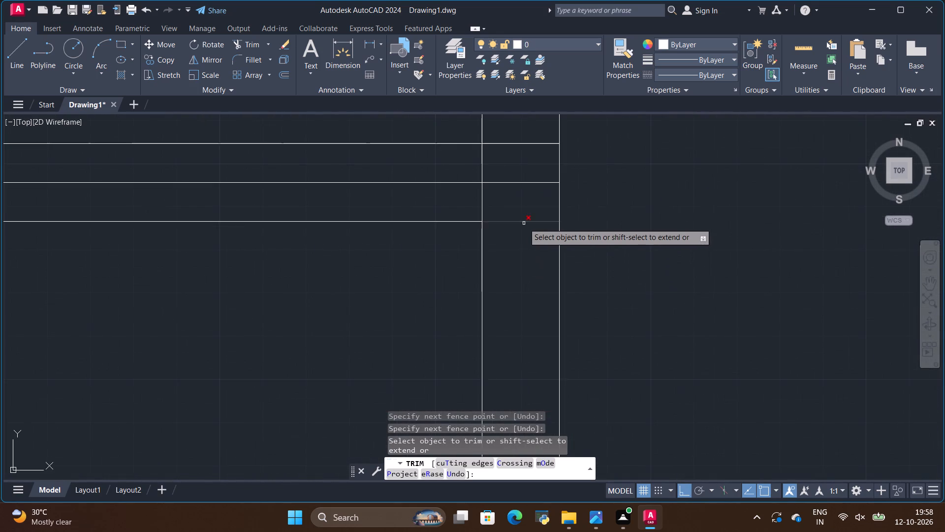
scroll(524, 224, "down", 2)
left_click_drag(526, 172, 524, 258)
scroll(485, 211, "up", 1)
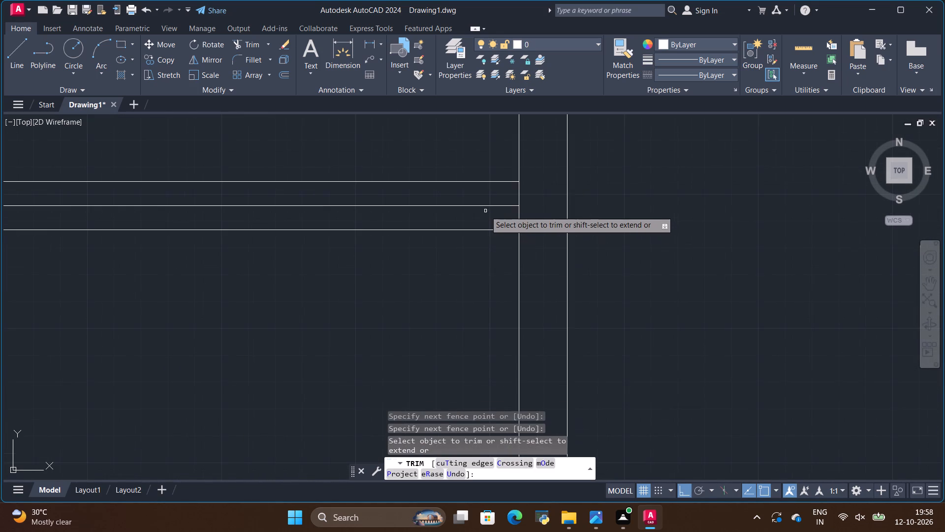
scroll(496, 207, "up", 2)
left_click_drag(571, 178, 571, 231)
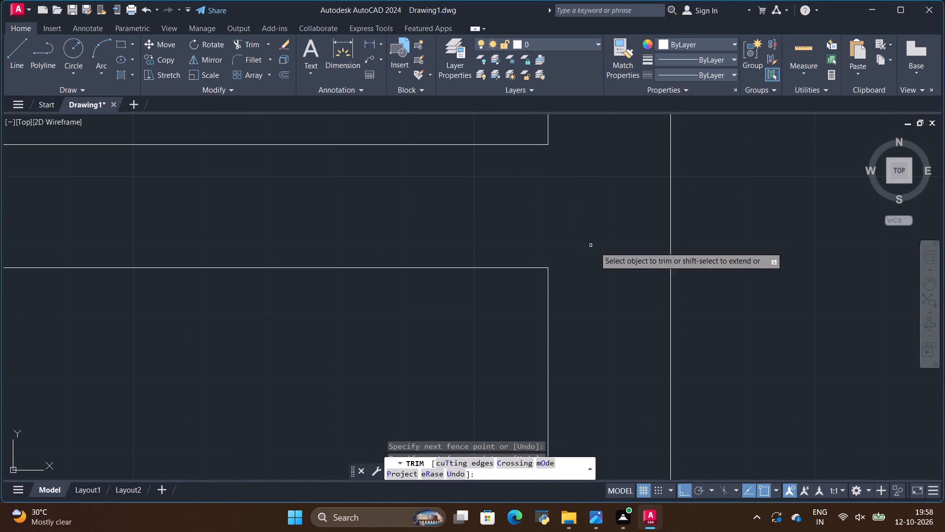
Trim the lowest central-column shelf's overlaps at the column's right vertical and remove the shelf's centre line.
scroll(616, 255, "down", 4)
scroll(653, 226, "down", 4)
scroll(636, 259, "up", 2)
scroll(259, 254, "up", 2)
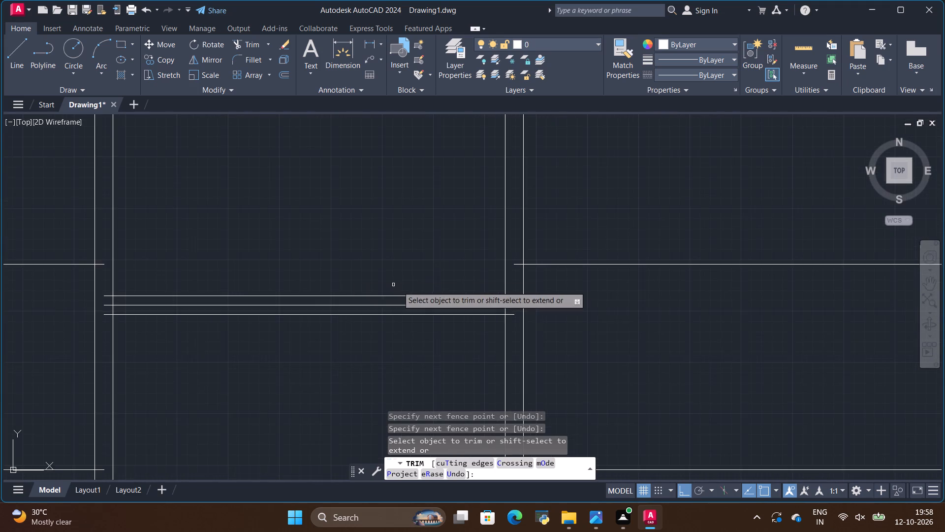
scroll(458, 305, "up", 2)
left_click_drag(579, 266, 583, 285)
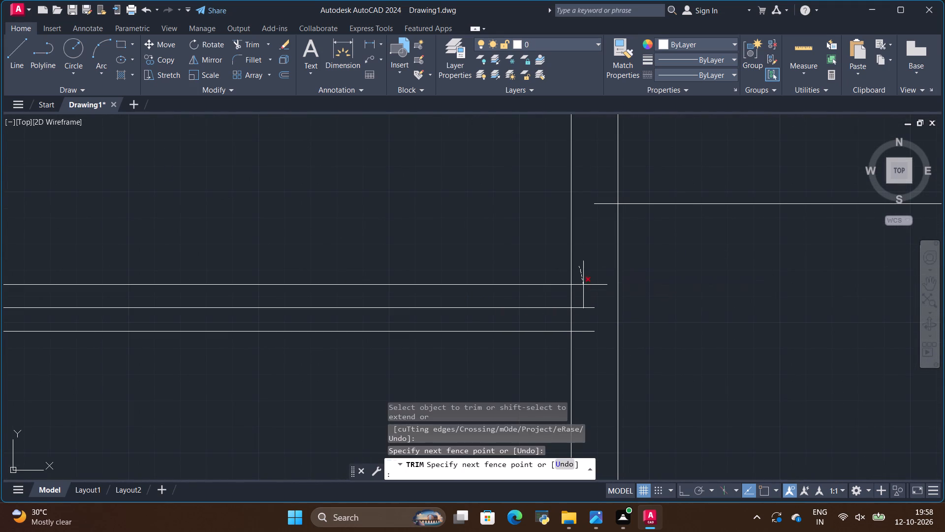
left_click_drag(583, 285, 588, 338)
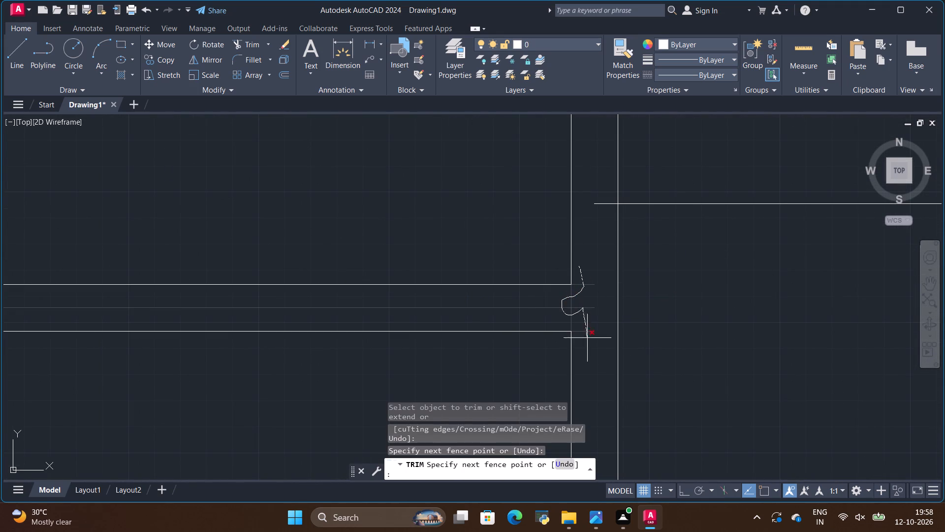
left_click_drag(588, 338, 590, 347)
Trim the end of the right bay's upper single divider line inside the central column's right vertical.
scroll(641, 314, "down", 3)
scroll(655, 297, "up", 2)
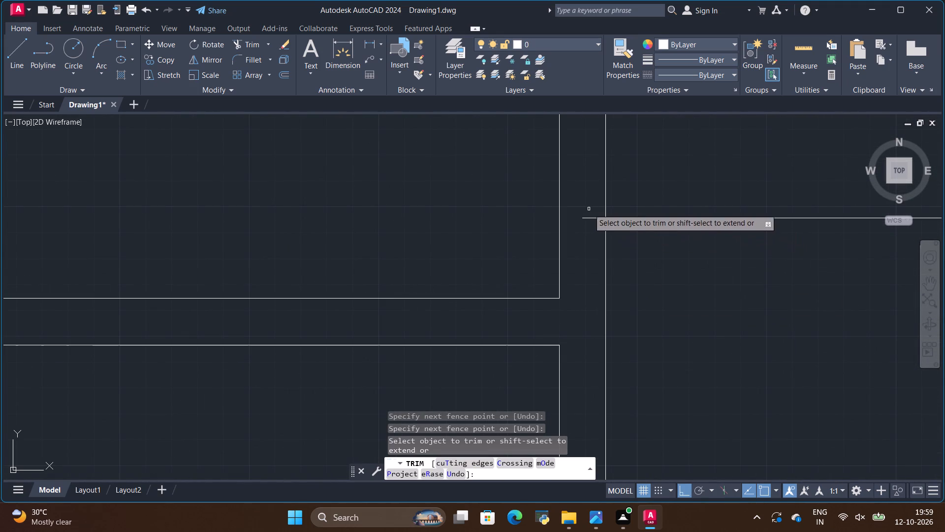
left_click_drag(589, 207, 585, 249)
Trim the lowest central-column shelf's line ends and the crossing segment inside the column's left vertical.
scroll(583, 253, "down", 4)
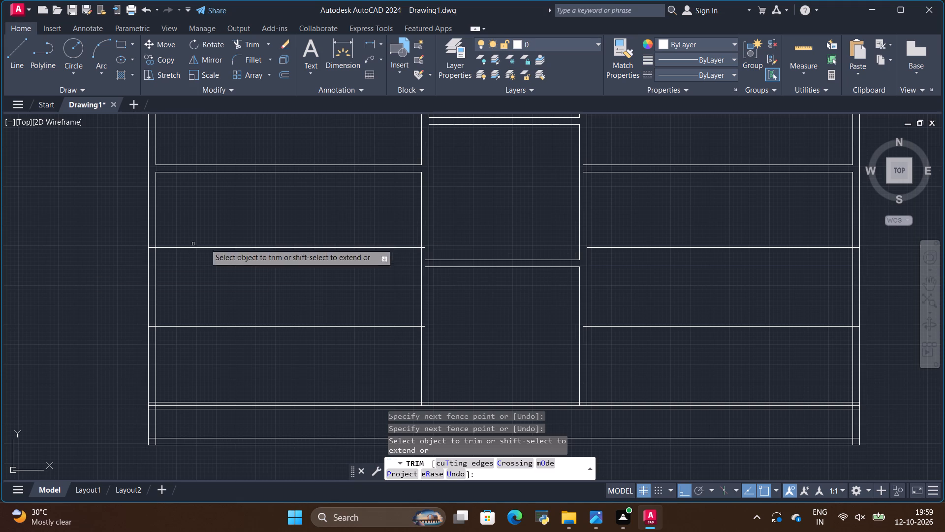
scroll(472, 272, "up", 1)
scroll(423, 276, "up", 3)
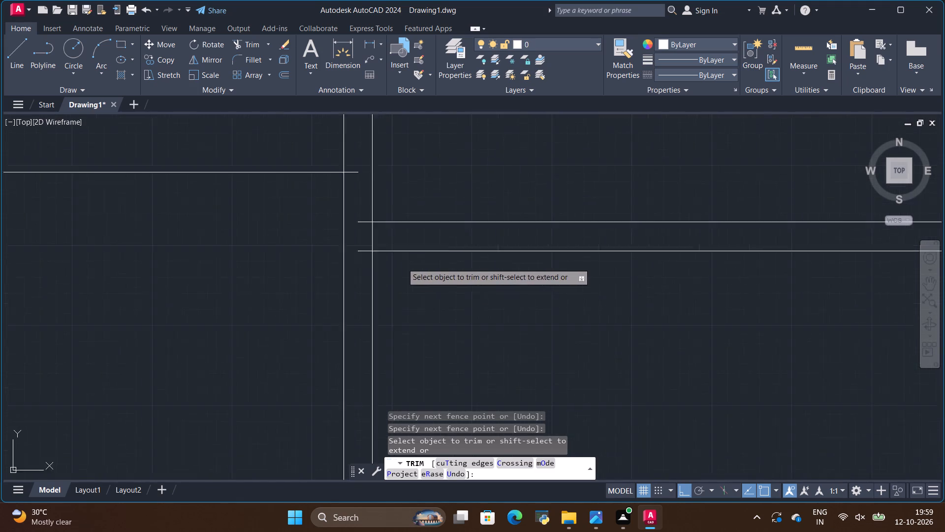
scroll(319, 202, "up", 2)
left_click_drag(366, 173, 455, 269)
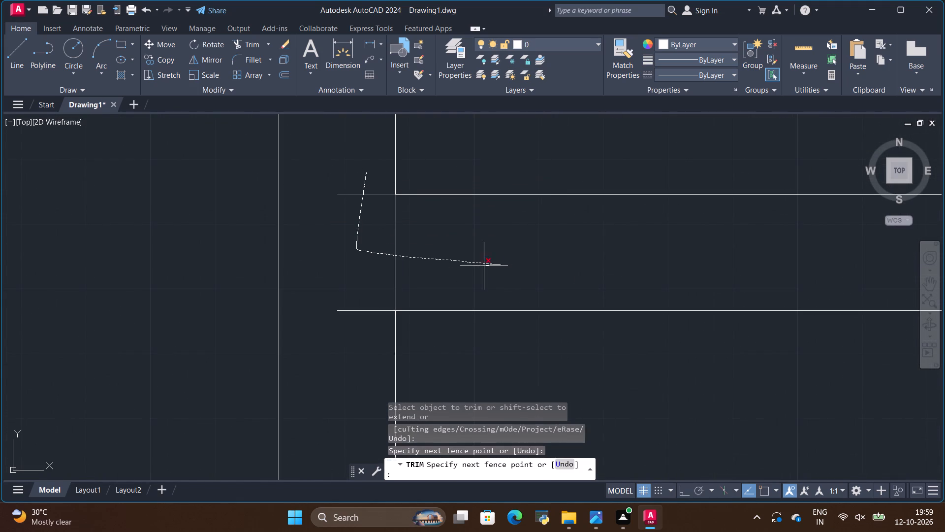
left_click_drag(455, 269, 364, 338)
Trim the ends of the left bay's two single divider lines inside the wardrobe's left outer side panel.
scroll(793, 265, "down", 4)
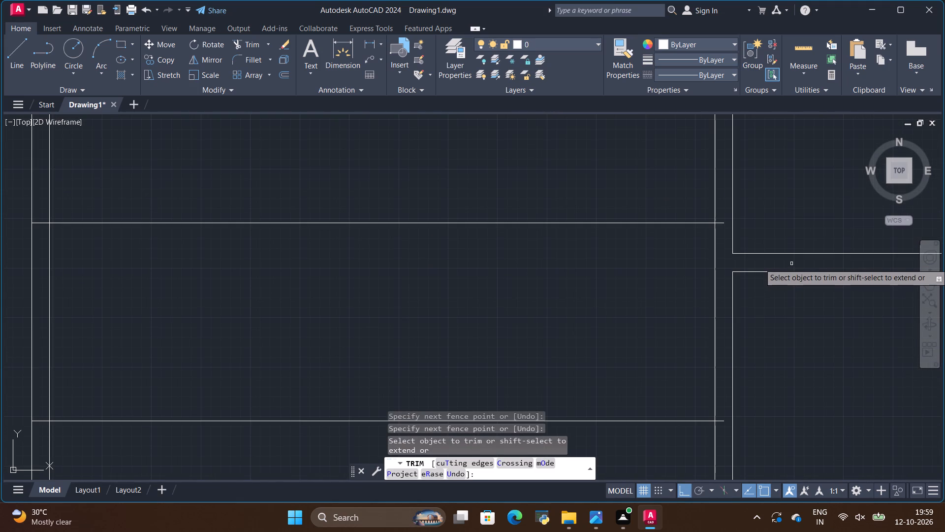
scroll(769, 259, "down", 3)
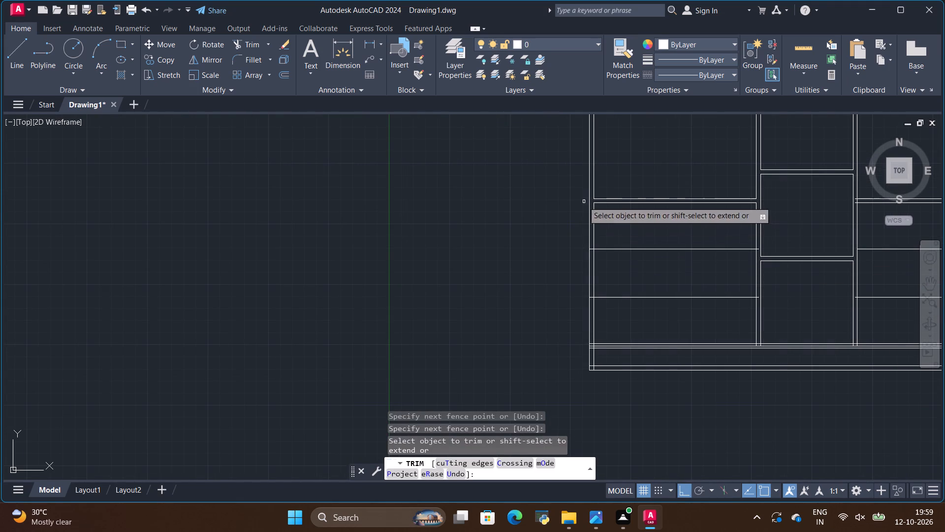
scroll(581, 212, "up", 1)
scroll(604, 291, "up", 2)
scroll(572, 229, "up", 2)
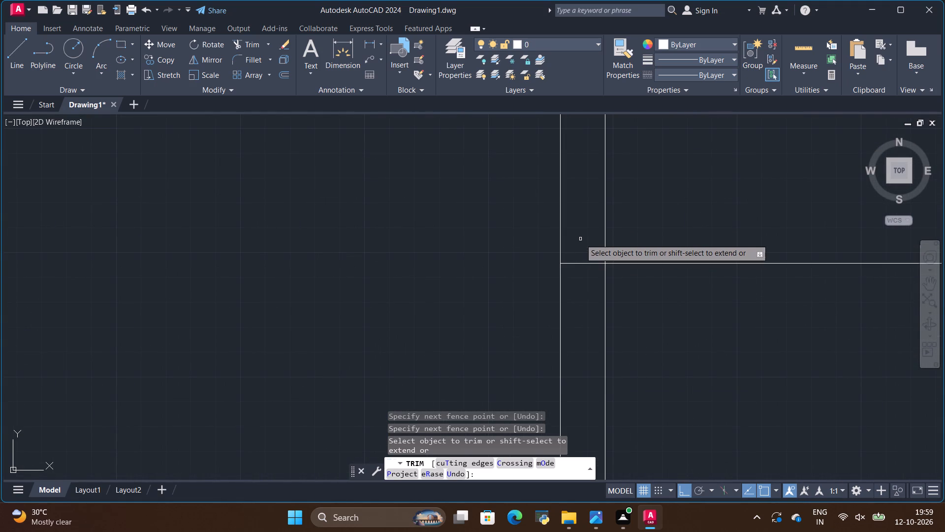
left_click_drag(580, 240, 586, 315)
scroll(614, 231, "down", 3)
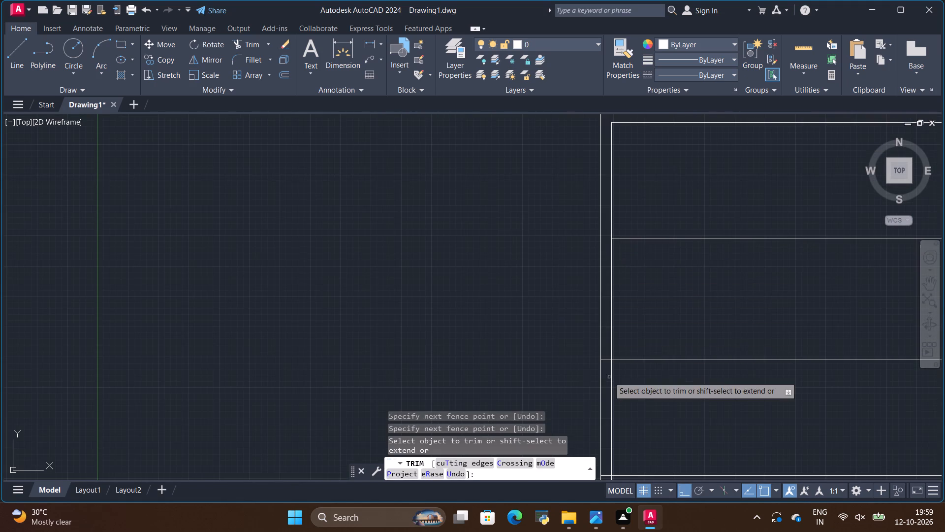
scroll(609, 377, "up", 2)
left_click_drag(598, 317, 598, 370)
Trim the junction of the bottom panel above the plinth with the left outer side, removing the panel's centre line.
scroll(614, 263, "down", 3)
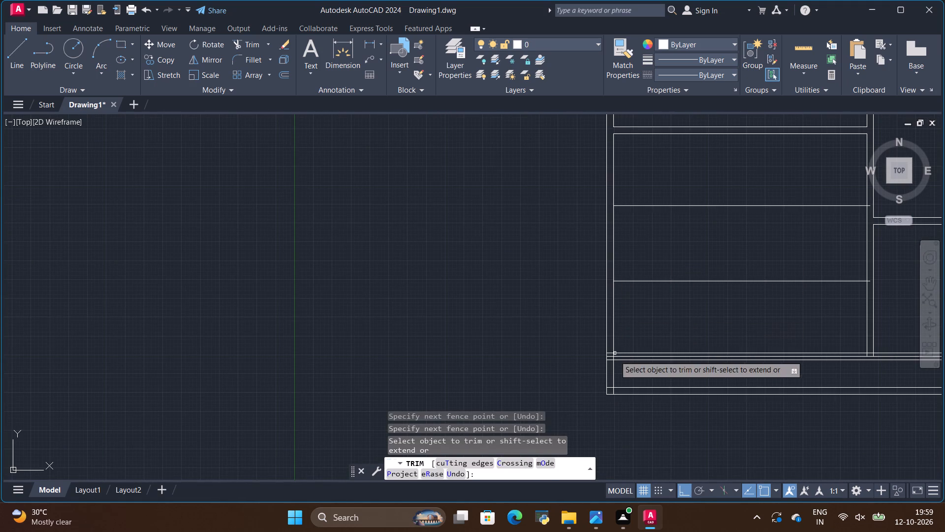
scroll(612, 355, "up", 5)
left_click_drag(553, 258, 557, 327)
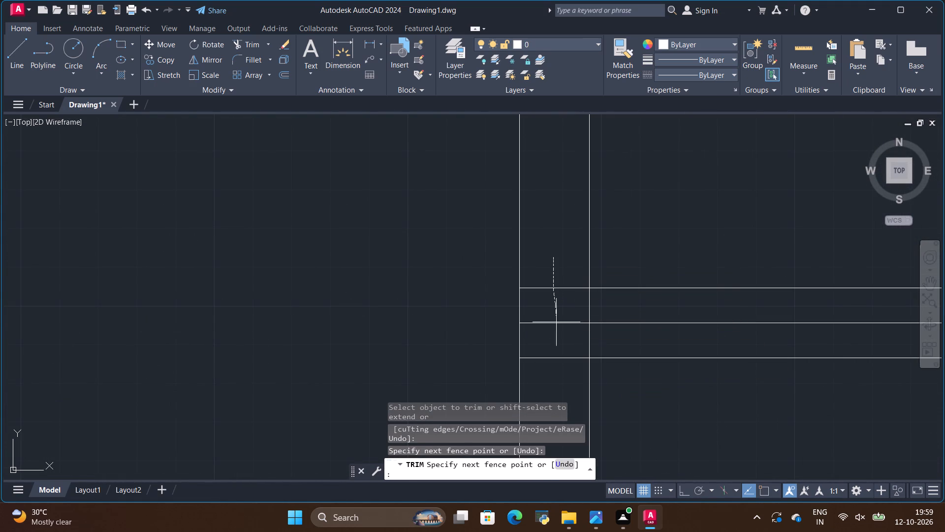
left_click_drag(557, 327, 572, 309)
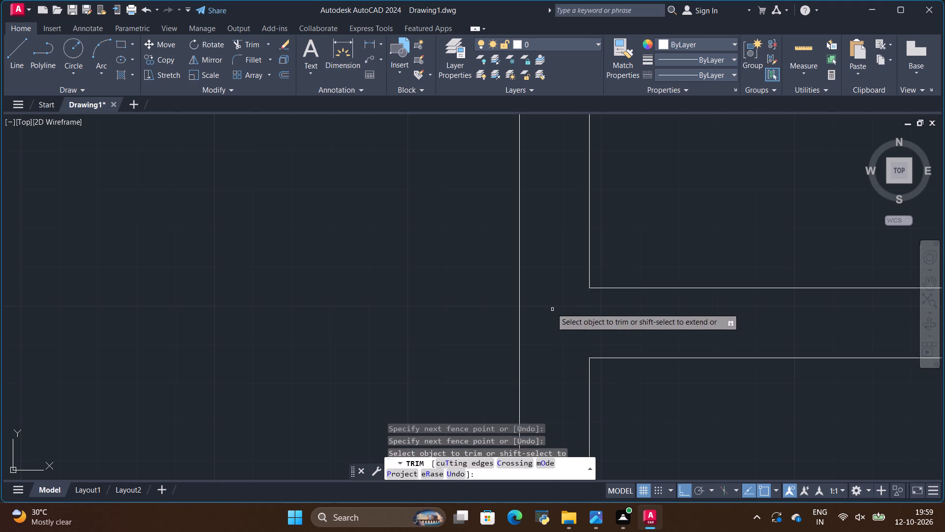
Trim the junction of the central column's left vertical with the bottom panel, removing the crossing segment and the vertical's line ends.
scroll(550, 307, "down", 4)
scroll(519, 269, "down", 3)
scroll(693, 271, "up", 5)
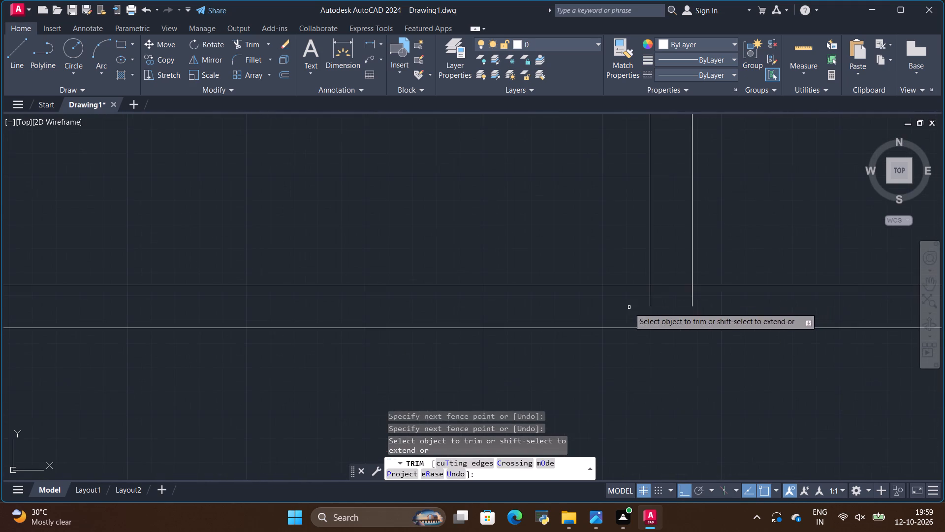
scroll(663, 283, "up", 3)
left_click_drag(669, 266, 737, 325)
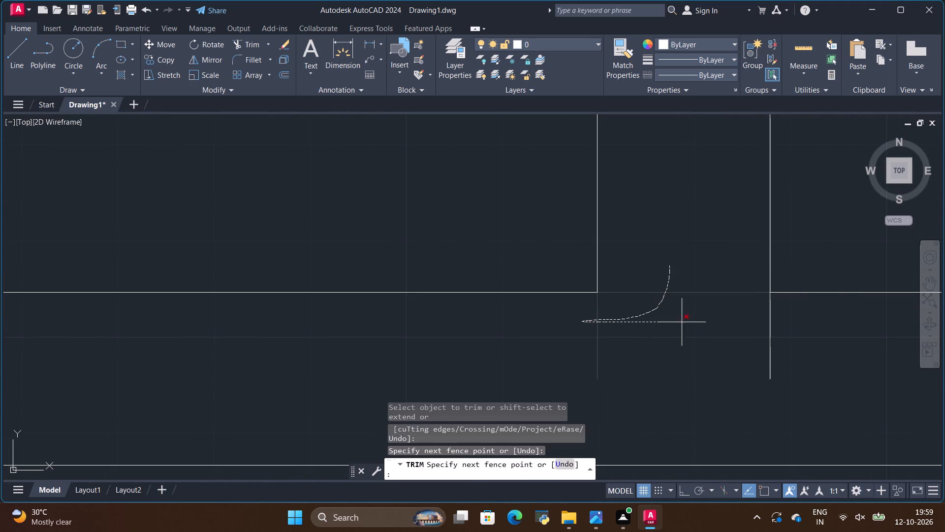
left_click_drag(737, 325, 845, 324)
Trim the junction of the central column's right vertical with the bottom panel, removing the crossing segment and the vertical's line ends.
scroll(366, 277, "down", 8)
scroll(448, 227, "up", 2)
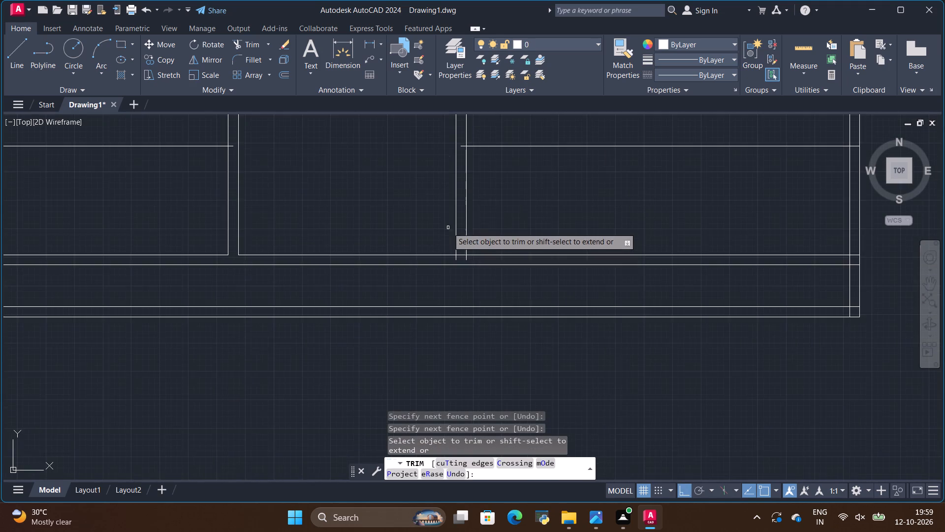
scroll(486, 265, "up", 2)
scroll(423, 230, "up", 4)
left_click_drag(404, 244, 394, 283)
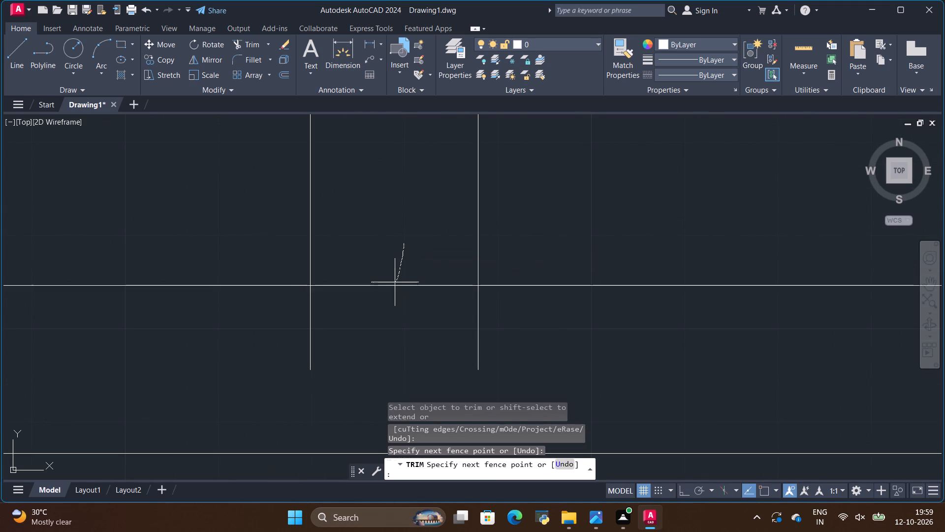
left_click_drag(394, 283, 532, 333)
Trim the overlapping line ends at the plinth's bottom right corner, inside the wardrobe's outer frame.
scroll(684, 323, "down", 8)
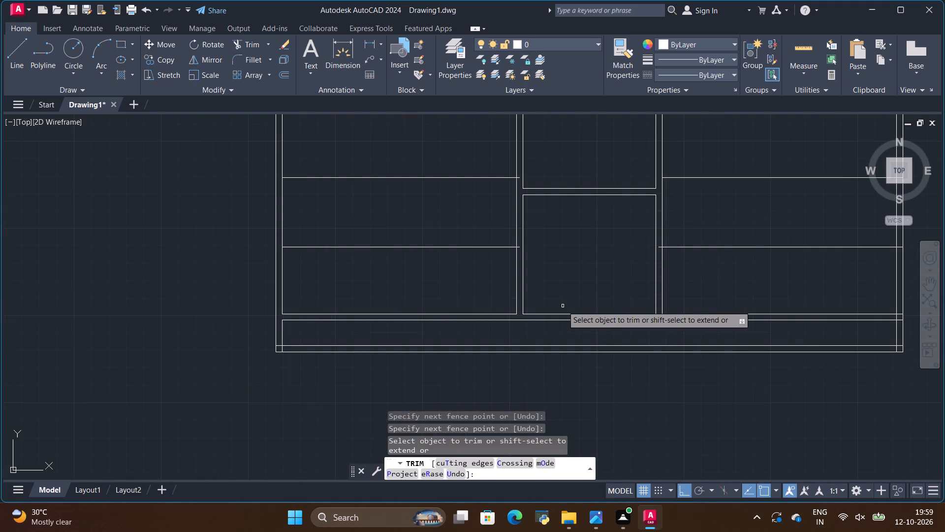
scroll(595, 222, "down", 2)
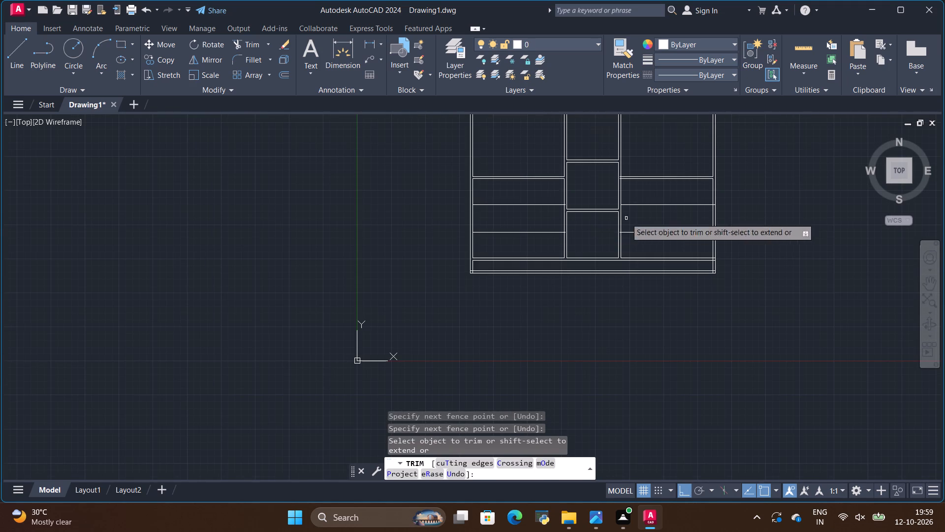
scroll(697, 164, "up", 2)
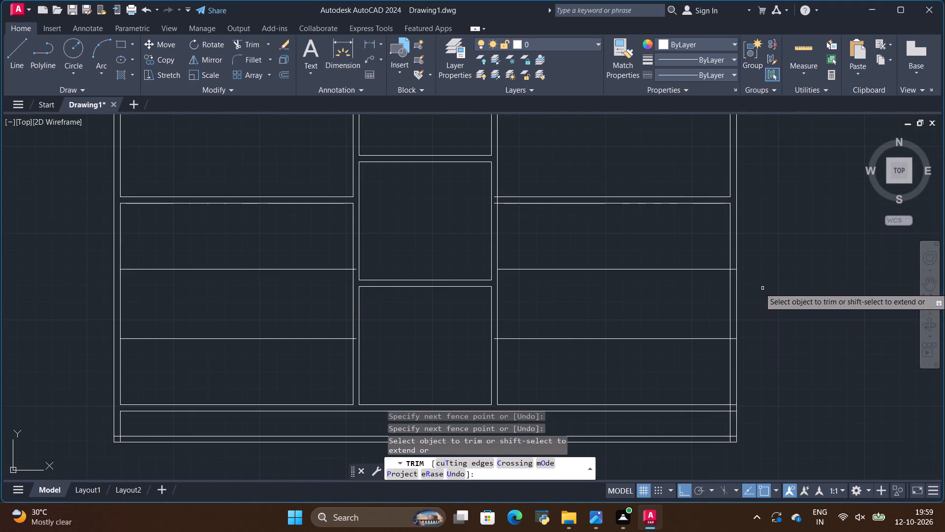
scroll(739, 323, "down", 2)
scroll(730, 359, "up", 3)
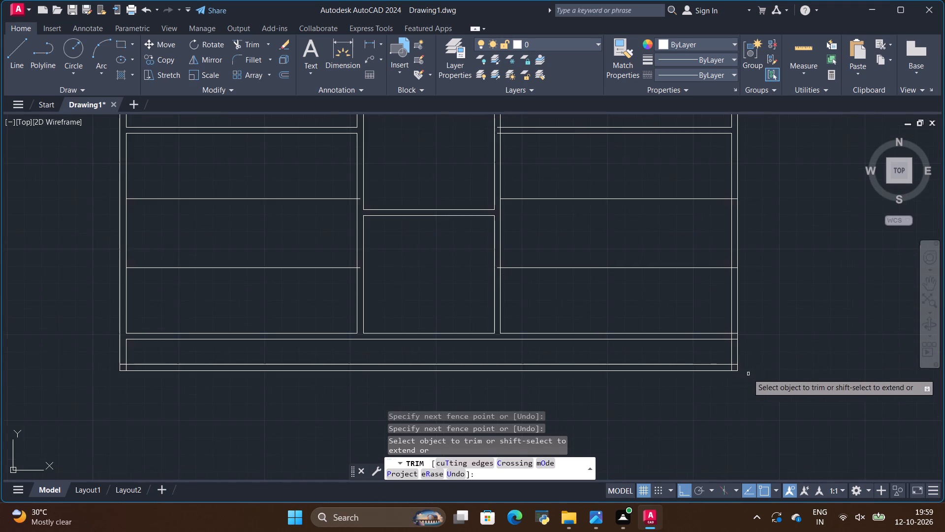
scroll(747, 373, "up", 3)
left_click_drag(700, 314, 655, 358)
Trim the right outer side's inner line across the bottom panel's thickness and the panel's lower line end inside that side.
scroll(711, 361, "down", 1)
scroll(695, 227, "up", 1)
left_click_drag(676, 227, 701, 226)
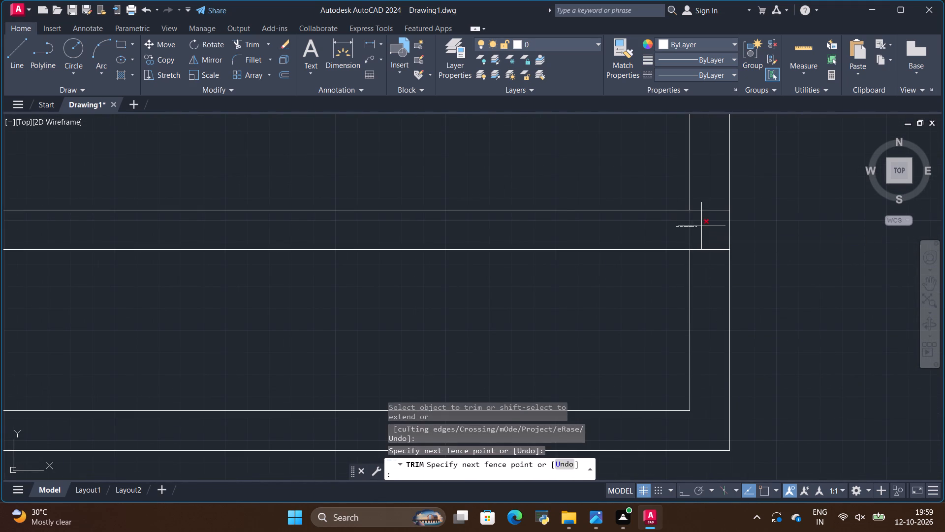
left_click_drag(701, 226, 713, 290)
Trim the overlapping line ends at the plinth's bottom left corner and finish the trimming.
scroll(729, 268, "down", 4)
scroll(383, 276, "down", 1)
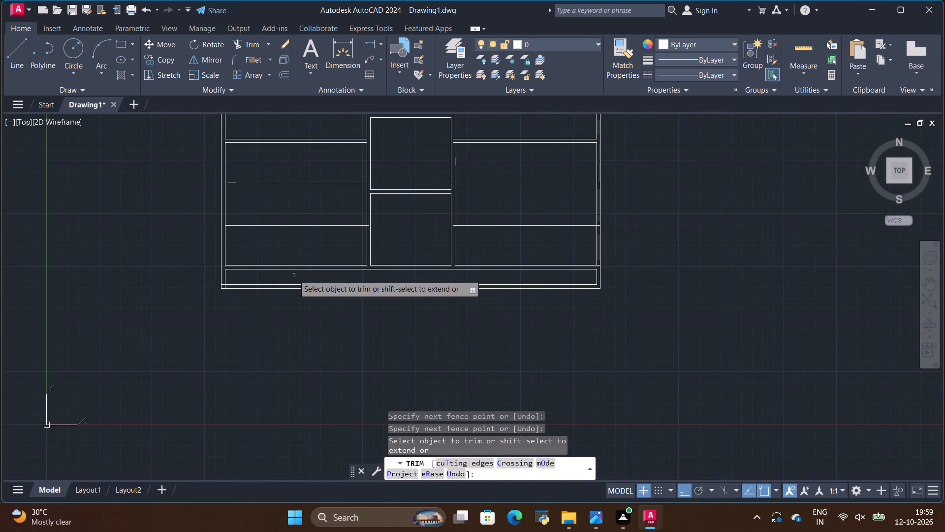
scroll(221, 277, "up", 5)
scroll(321, 378, "up", 2)
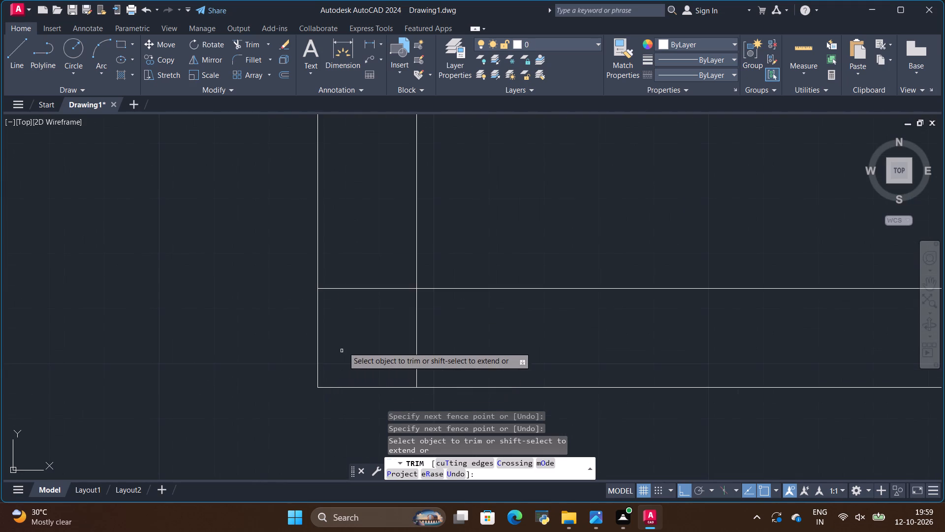
left_click_drag(357, 263, 482, 327)
scroll(483, 330, "down", 9)
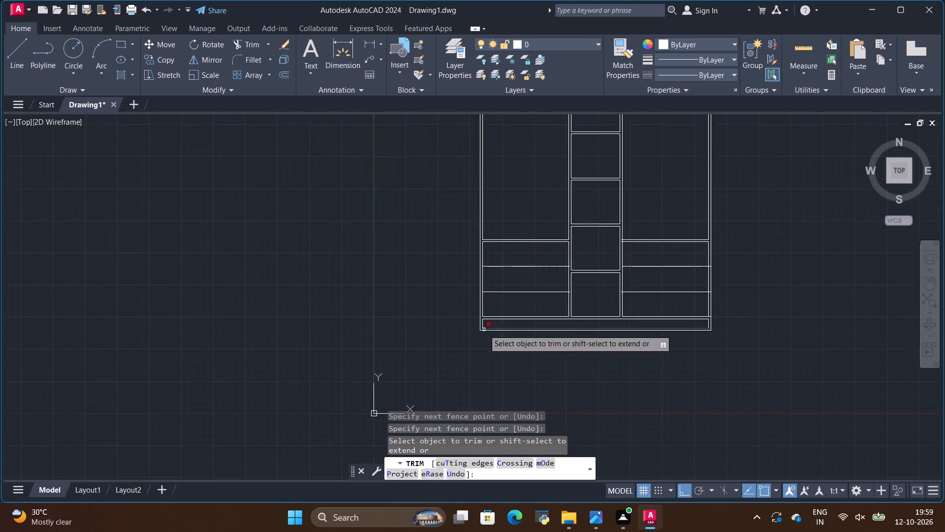
scroll(484, 330, "down", 2)
scroll(487, 229, "up", 5)
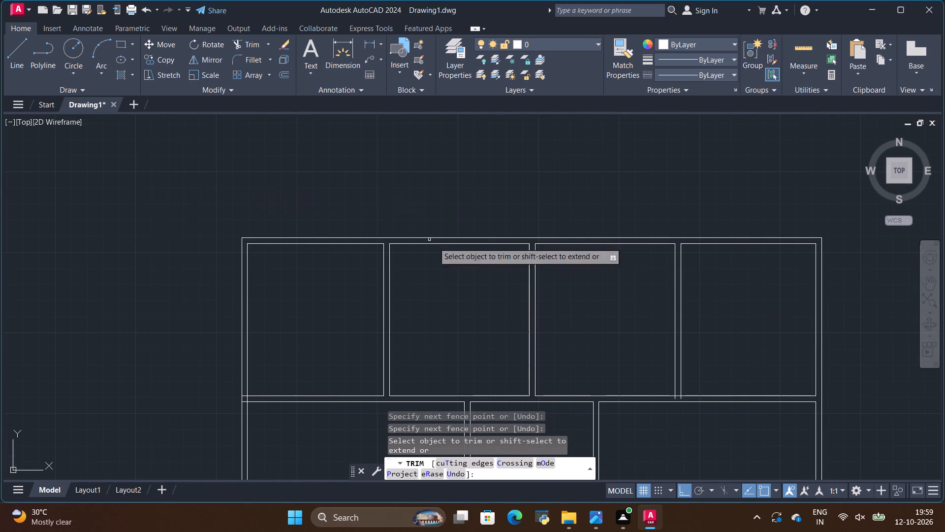
scroll(526, 223, "down", 1)
scroll(708, 249, "up", 2)
key("space")
Inspect the panel junctions along the wardrobe's top compartments, outer corners, lower bays and plinth for untrimmed line ends.
scroll(735, 194, "down", 4)
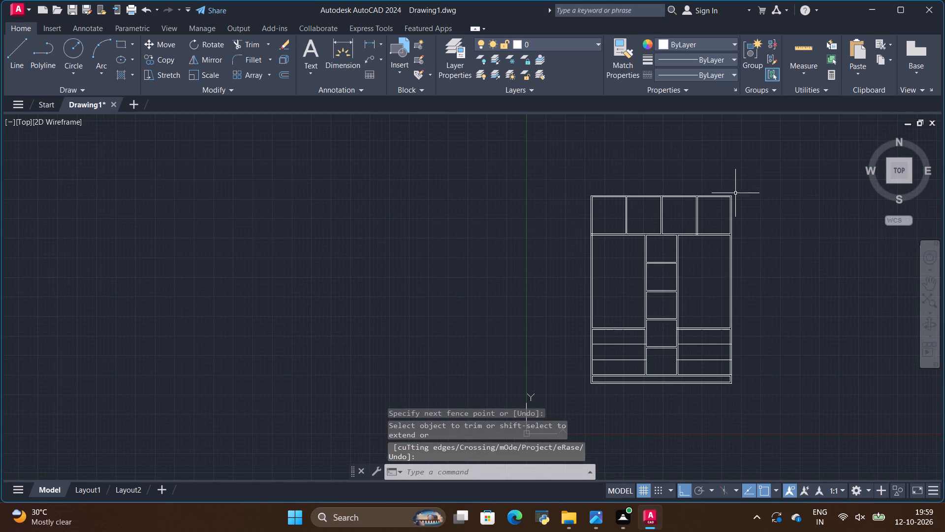
scroll(745, 234, "up", 1)
key("space")
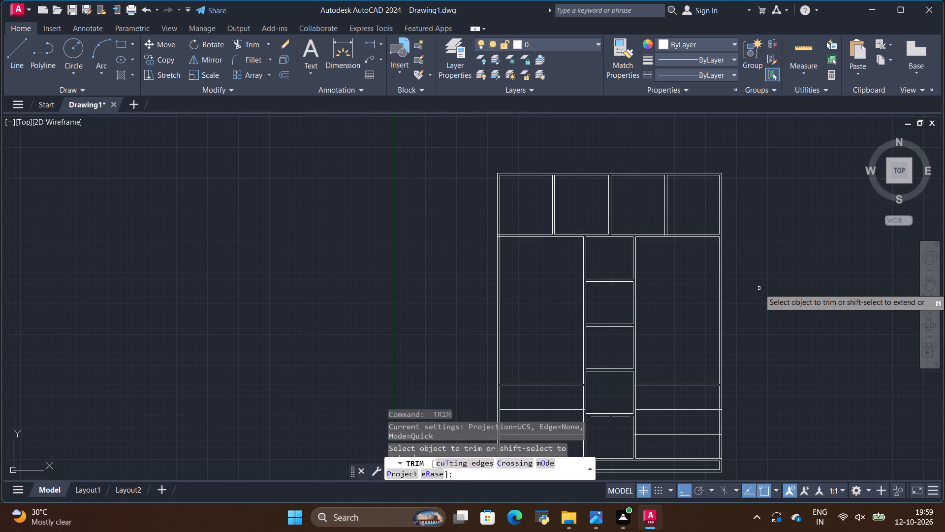
key("space")
scroll(734, 236, "down", 3)
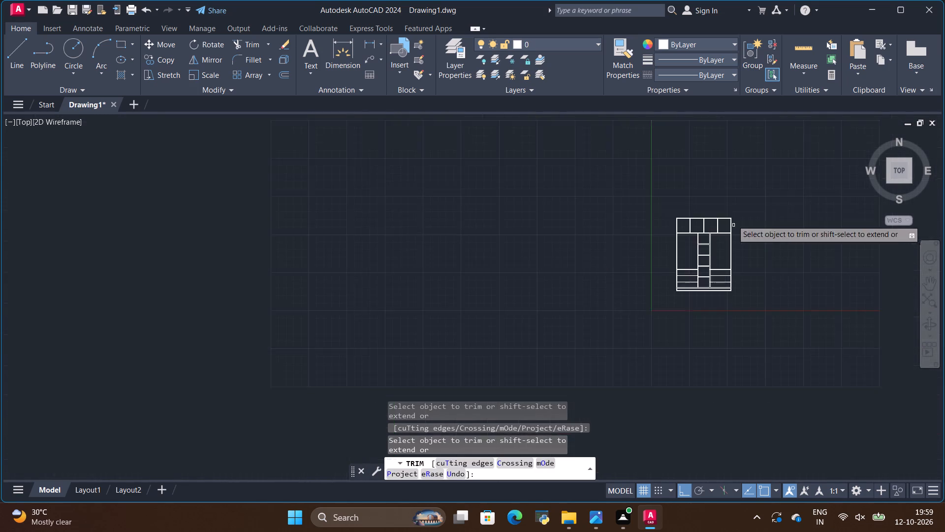
scroll(728, 204, "up", 3)
scroll(667, 287, "up", 3)
scroll(746, 258, "up", 2)
scroll(664, 232, "down", 2)
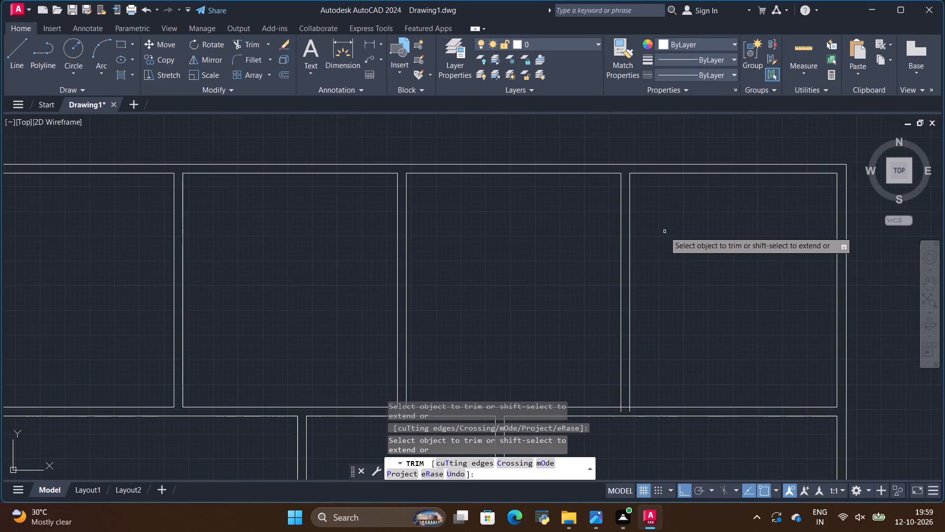
scroll(664, 232, "down", 1)
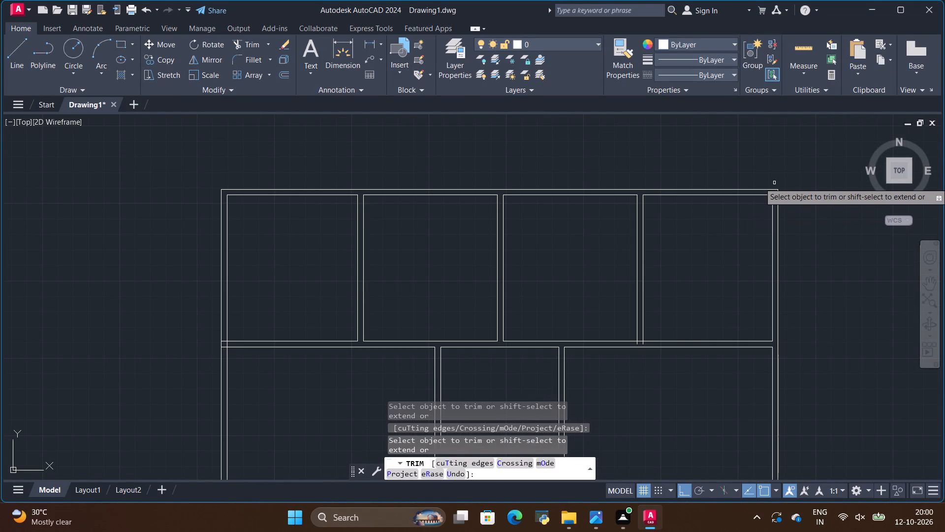
scroll(761, 191, "up", 1)
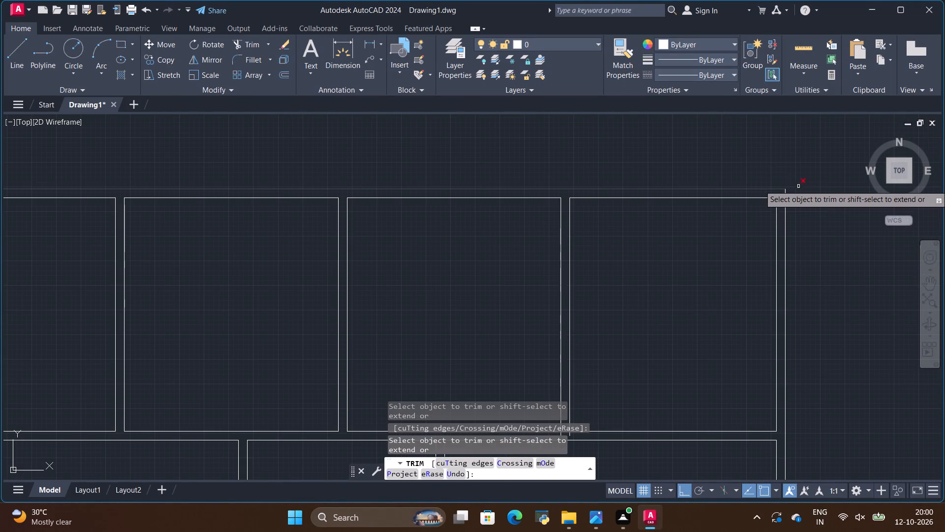
key("Escape")
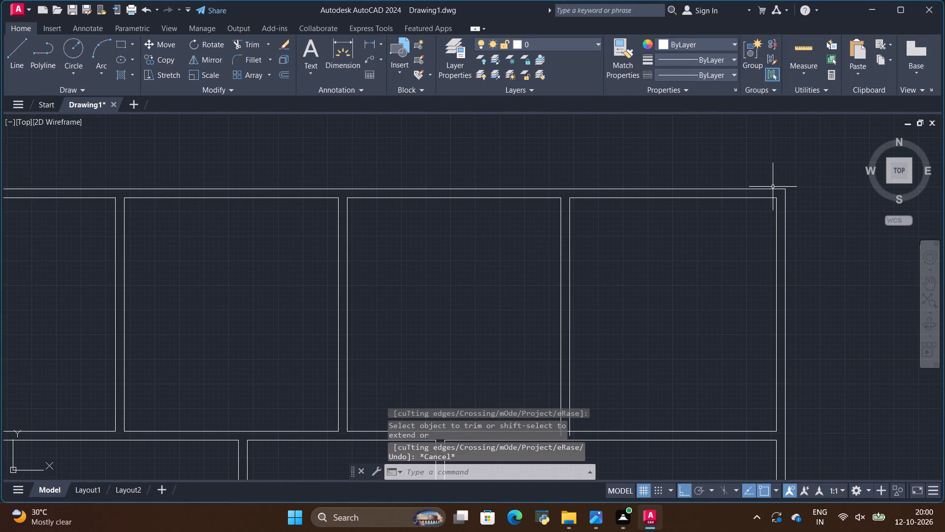
scroll(773, 182, "down", 2)
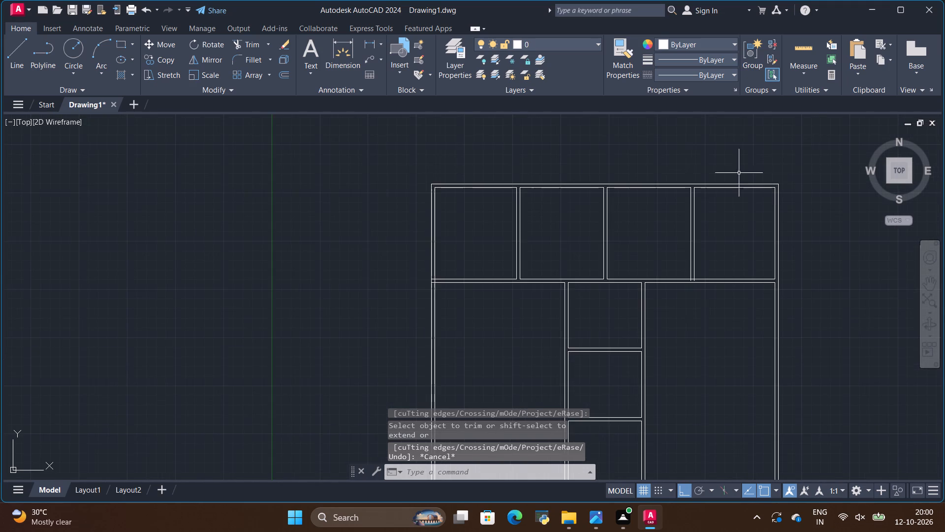
scroll(631, 183, "up", 3)
scroll(501, 198, "up", 1)
scroll(633, 184, "down", 2)
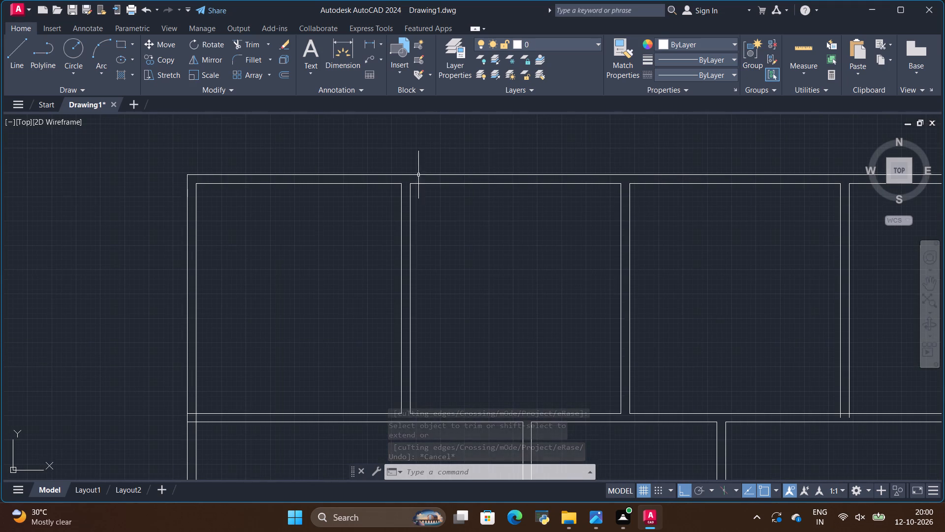
scroll(528, 166, "down", 4)
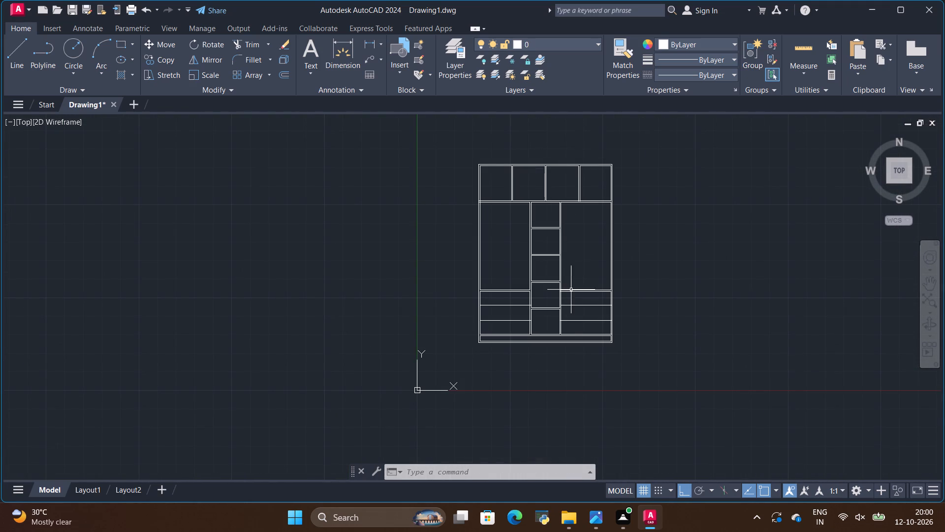
scroll(587, 353, "up", 3)
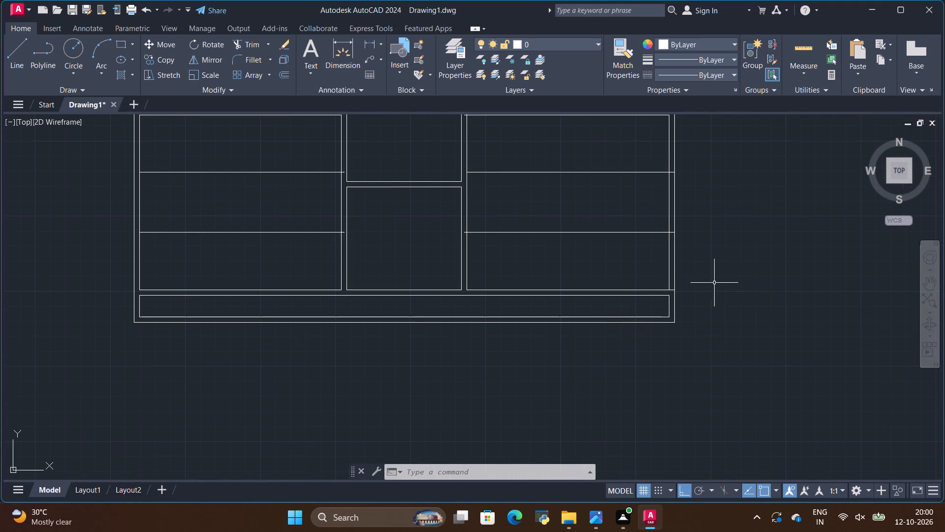
scroll(695, 284, "up", 2)
scroll(695, 284, "down", 1)
scroll(648, 290, "up", 1)
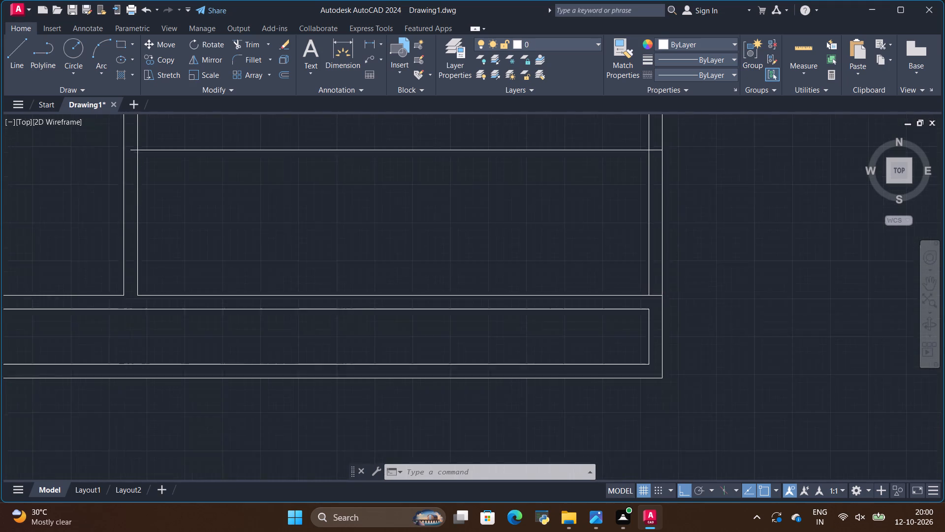
scroll(648, 290, "up", 2)
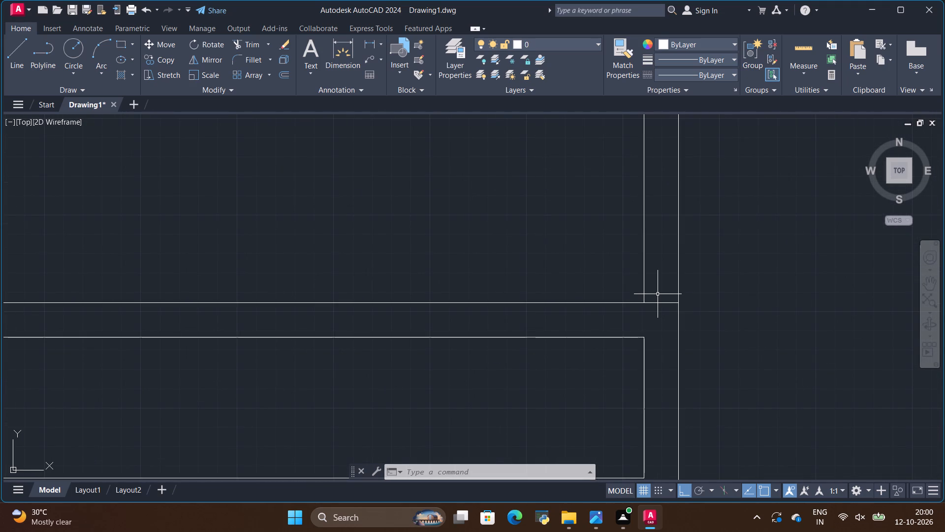
scroll(659, 294, "down", 1)
scroll(712, 303, "down", 5)
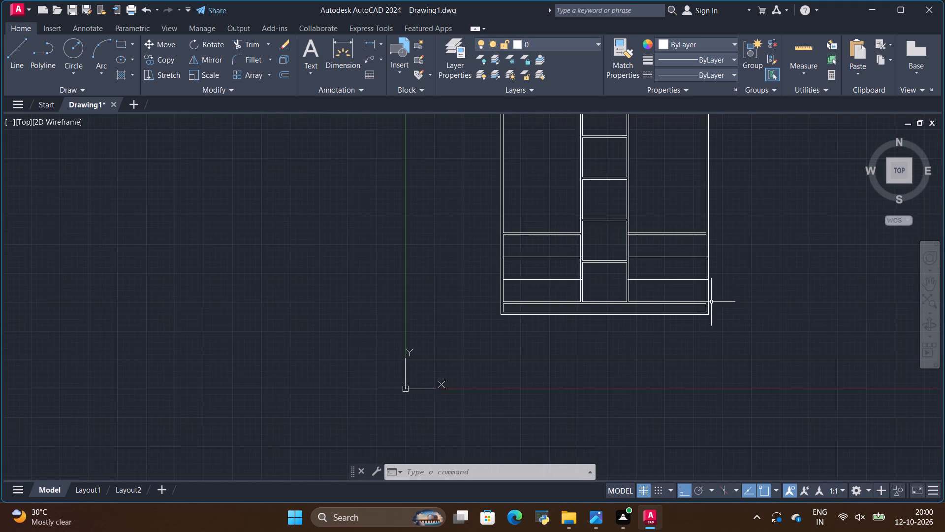
scroll(559, 265, "up", 2)
Check the drawer section of the open front elevation in the reference image against the drawn left bay.
key("alt+Tab")
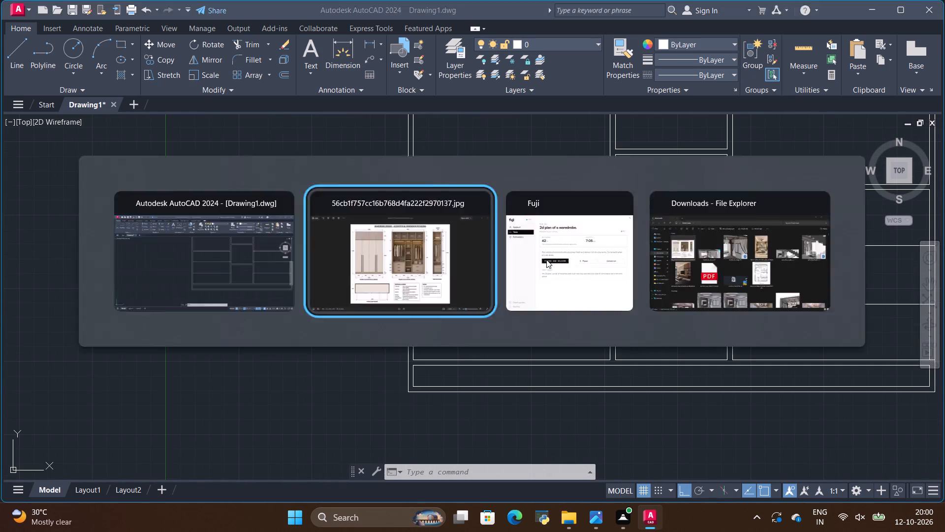
scroll(409, 310, "up", 2)
scroll(501, 235, "up", 4)
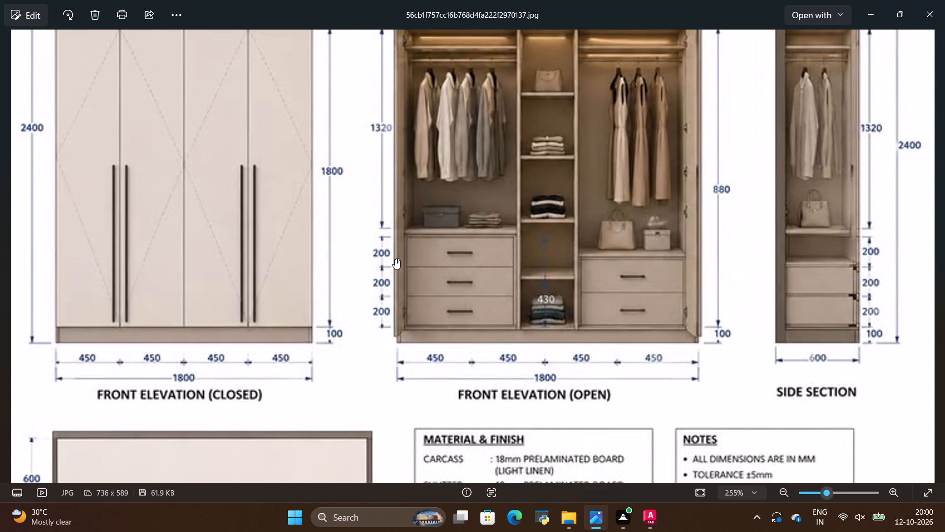
scroll(587, 245, "up", 5)
scroll(393, 258, "up", 3)
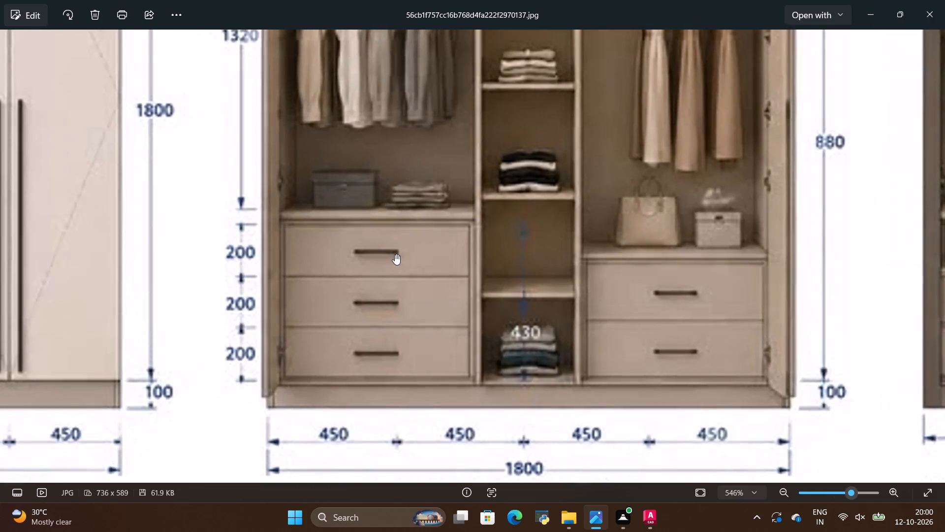
key("alt+Tab")
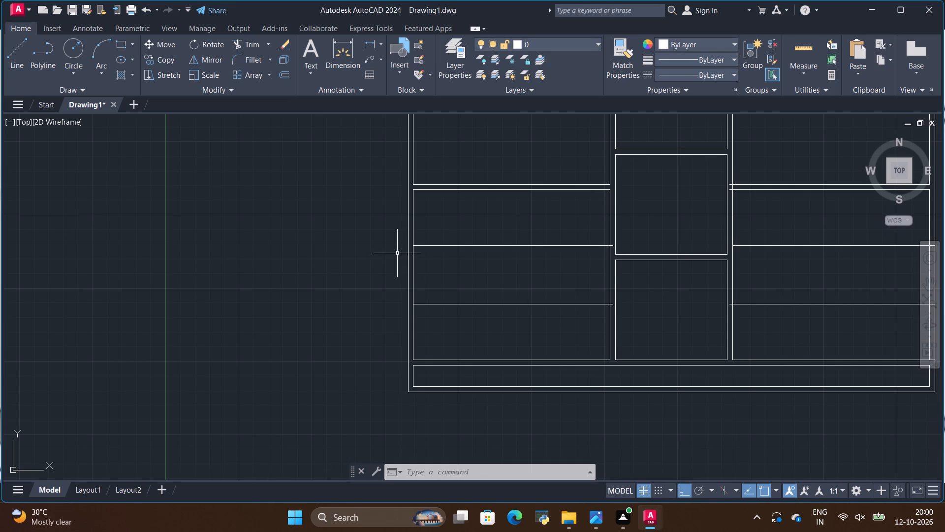
key("alt+Tab")
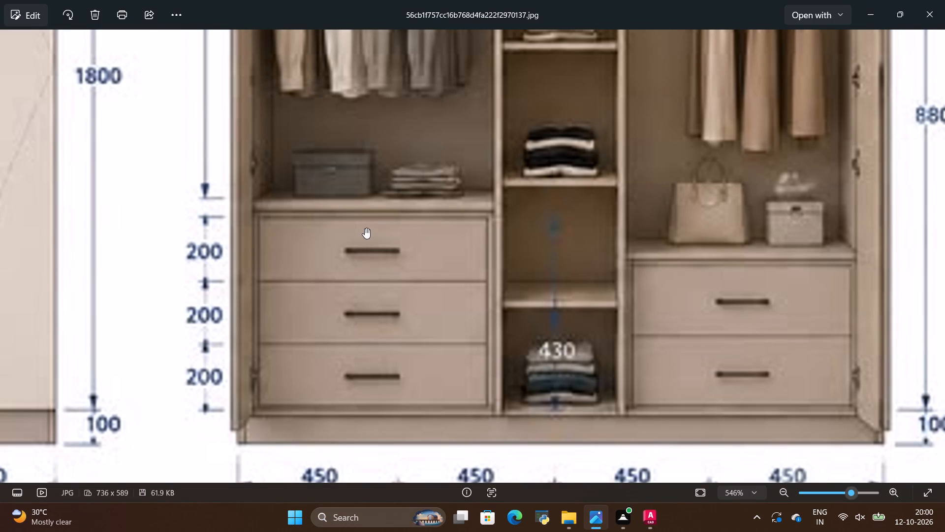
key("alt+Tab")
key("alt+Tab")
key("alt+Tab")
scroll(440, 206, "up", 2)
scroll(375, 201, "down", 1)
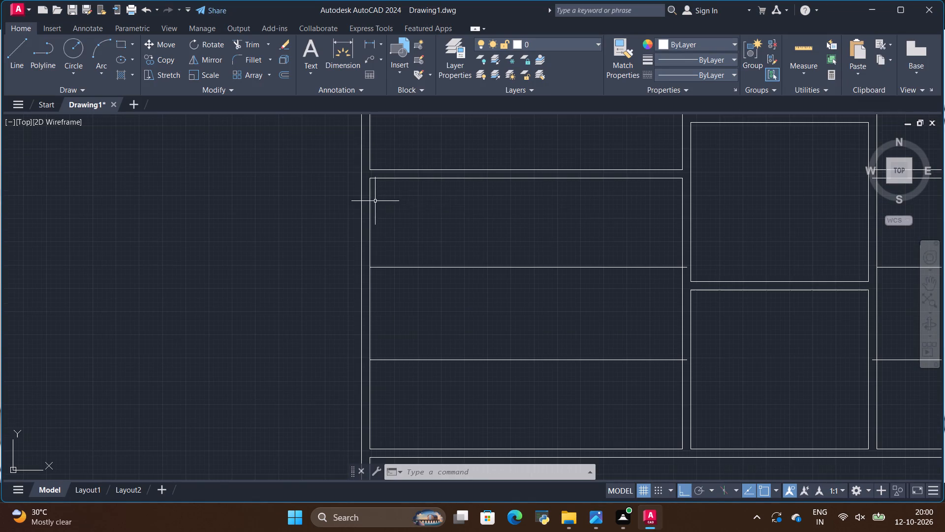
scroll(586, 171, "down", 1)
scroll(643, 195, "up", 1)
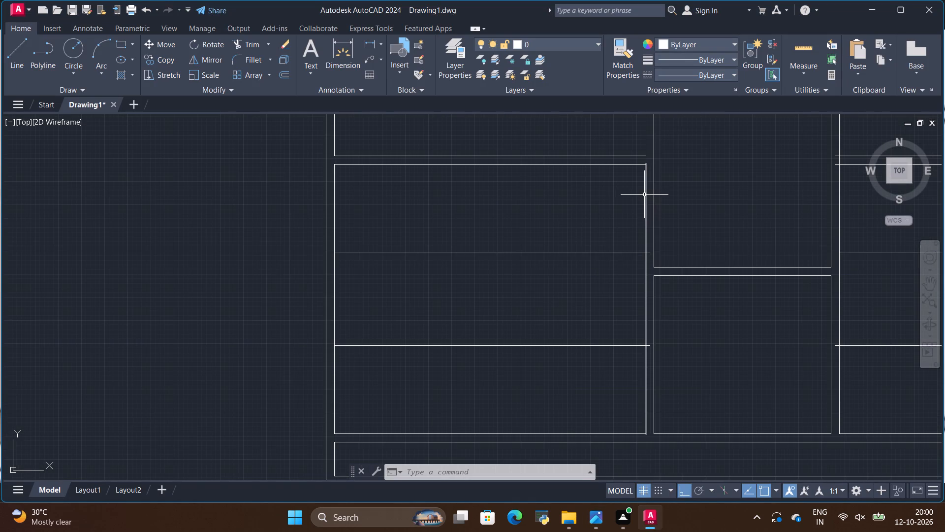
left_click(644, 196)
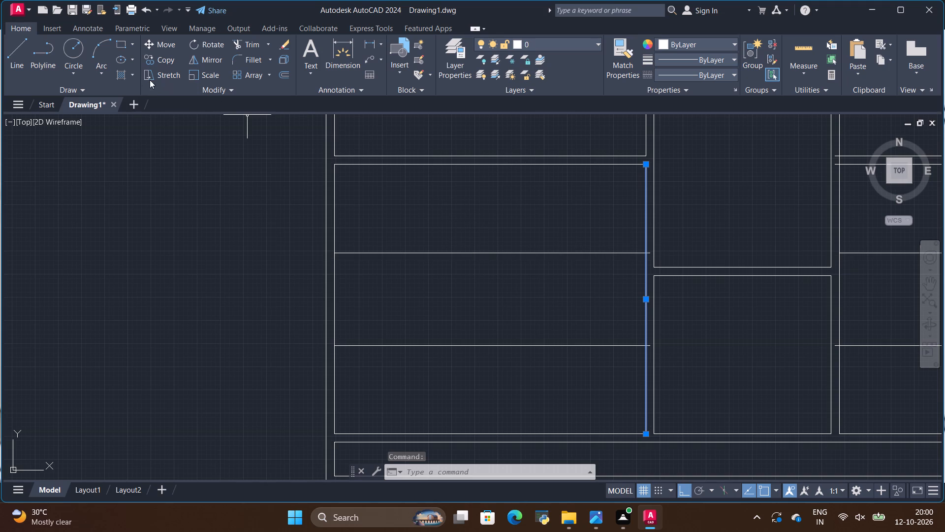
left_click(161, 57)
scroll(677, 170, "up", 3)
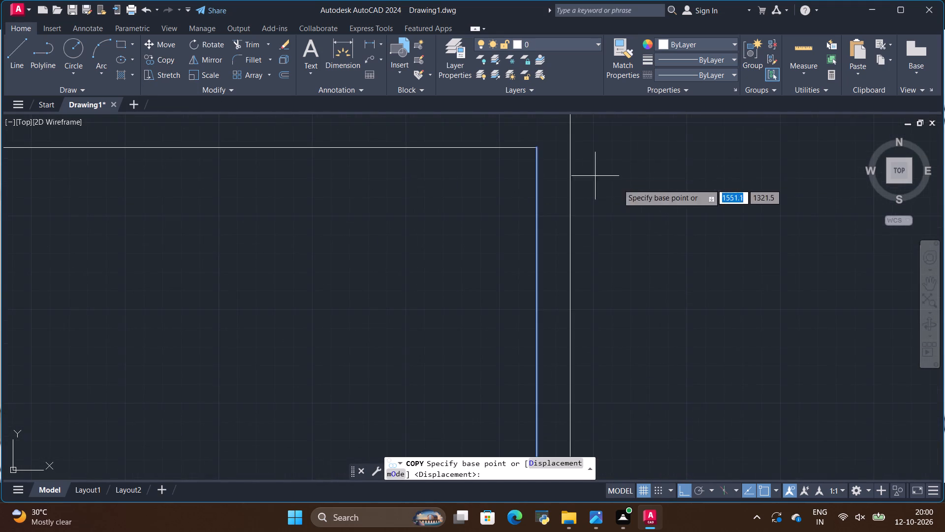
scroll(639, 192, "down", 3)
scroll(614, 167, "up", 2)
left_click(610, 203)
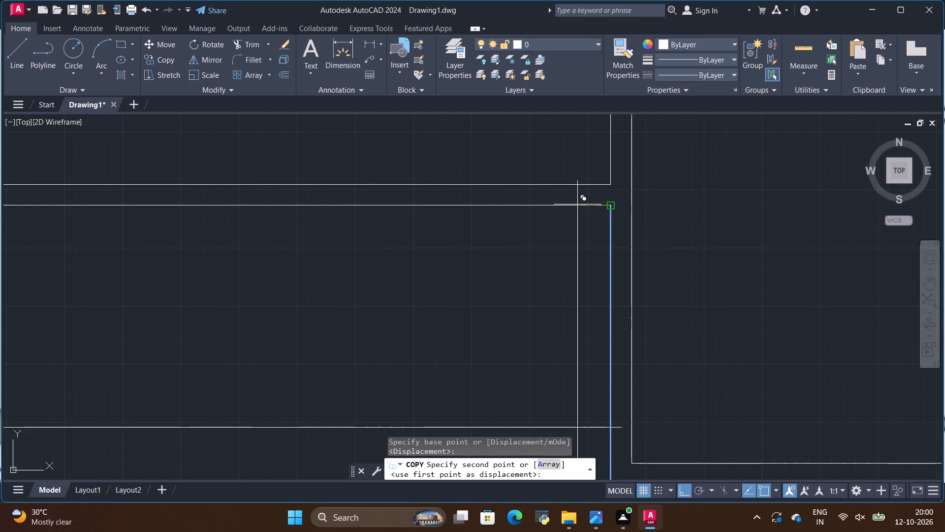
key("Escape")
Copy the right side line of the left bay's drawer section 2 mm inward.
scroll(585, 195, "down", 1)
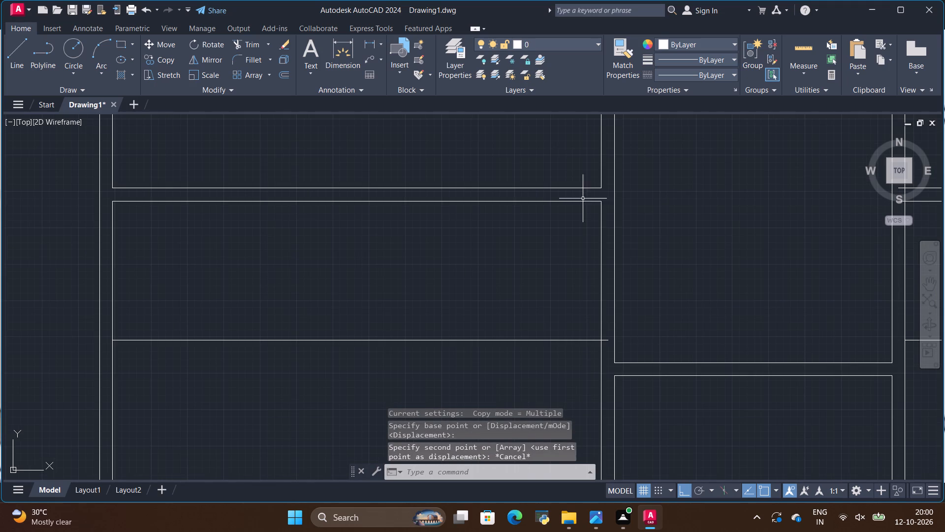
scroll(583, 212, "up", 1)
left_click(612, 202)
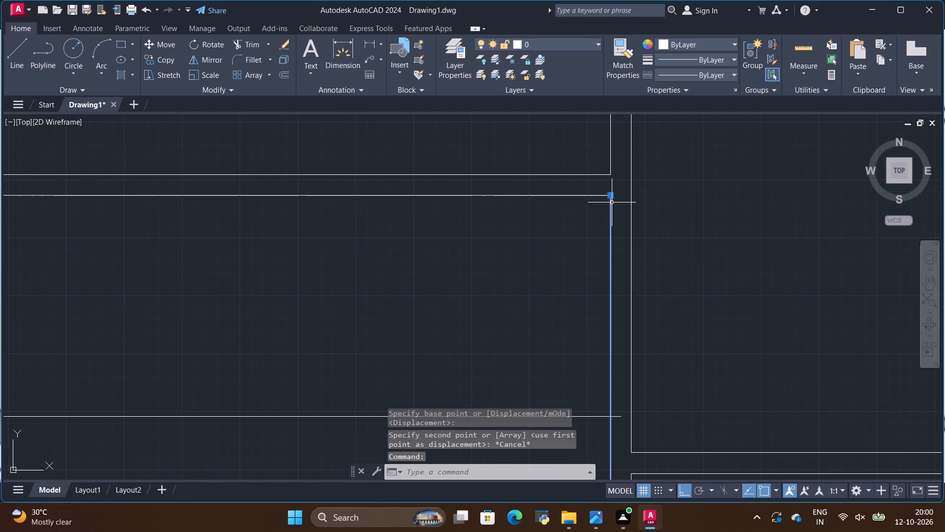
left_click(158, 54)
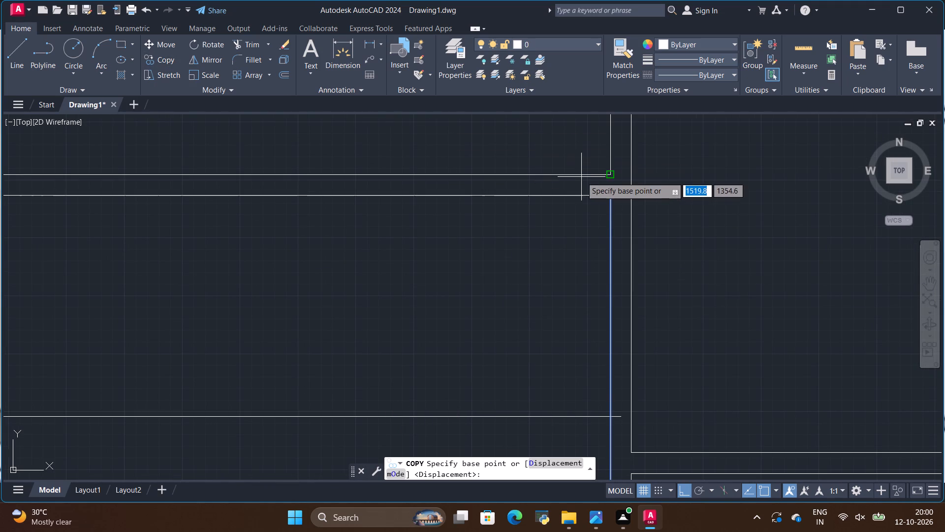
left_click(610, 196)
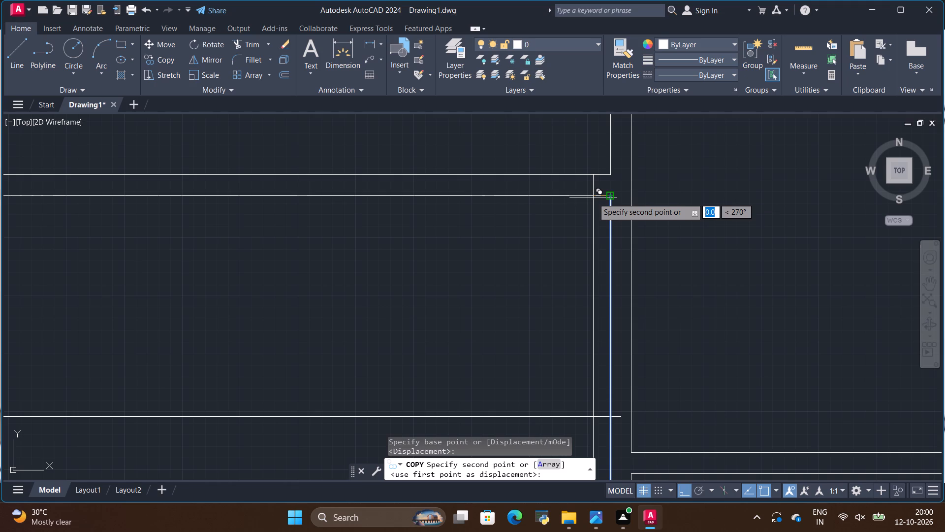
key("BackSpace")
key("2")
key("Return")
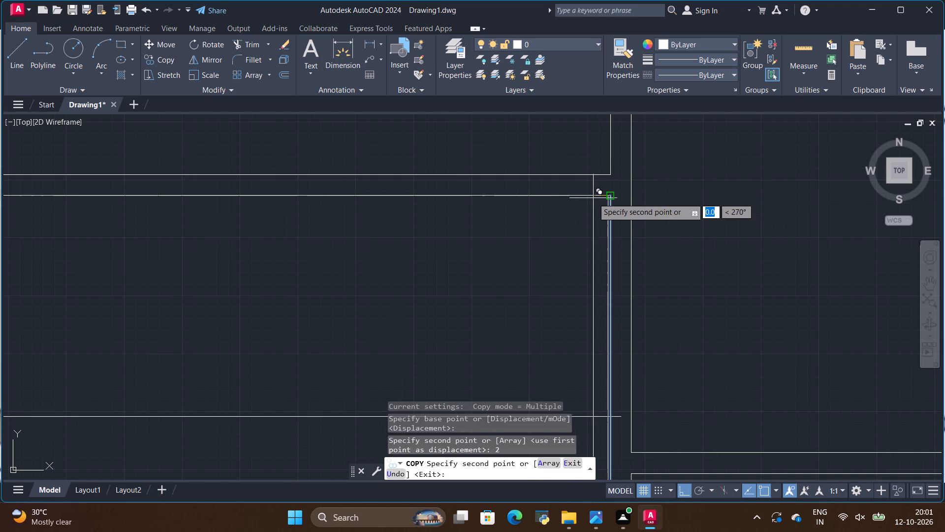
key("Escape")
Copy the left side line of the left bay's drawer section 2 mm inward.
scroll(633, 160, "down", 2)
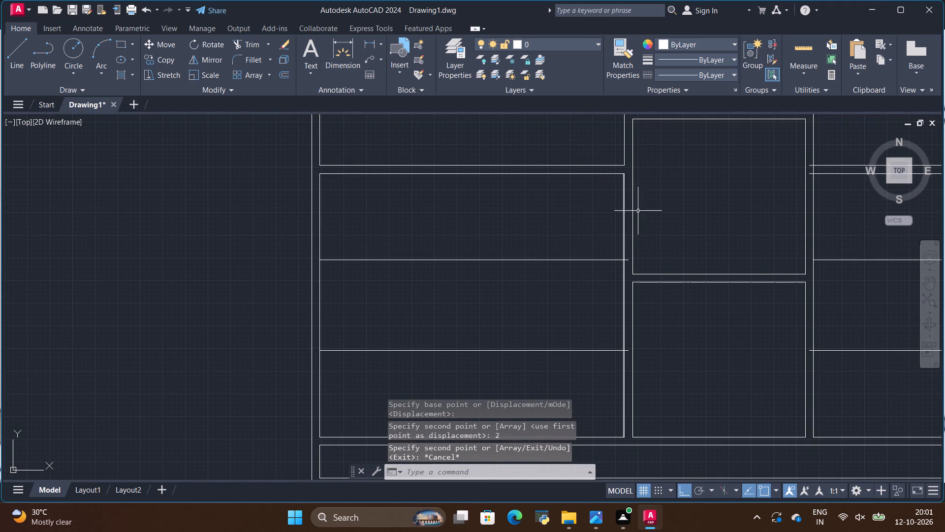
scroll(312, 168, "up", 1)
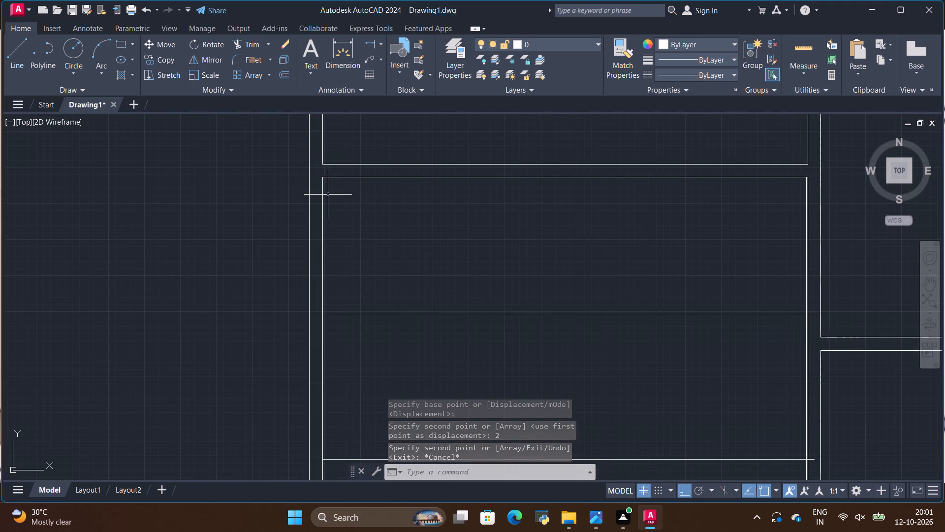
left_click(322, 199)
left_click(165, 60)
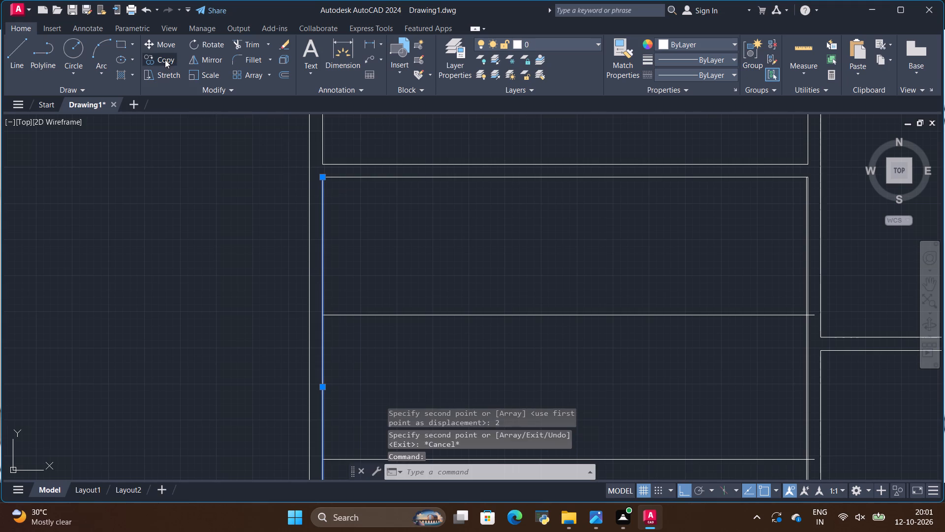
left_click(321, 176)
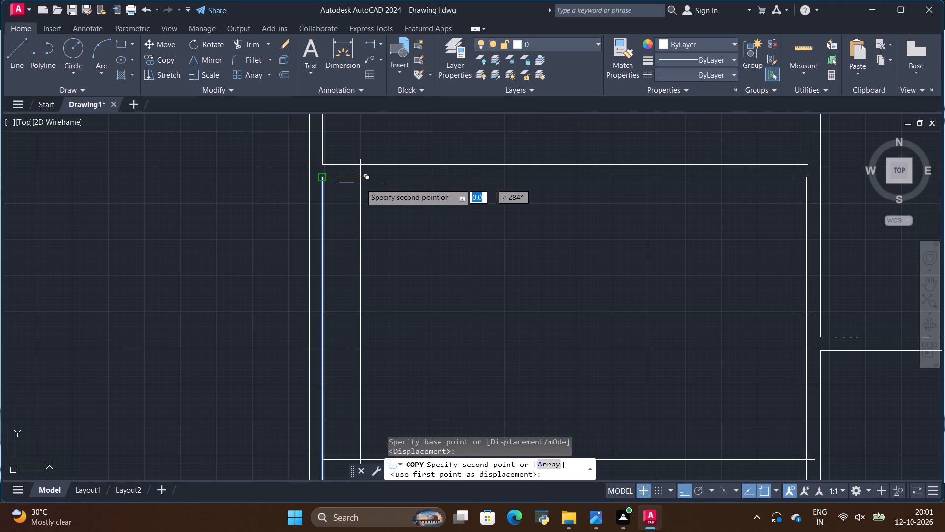
key("BackSpace")
key("2")
key("Return")
key("Escape")
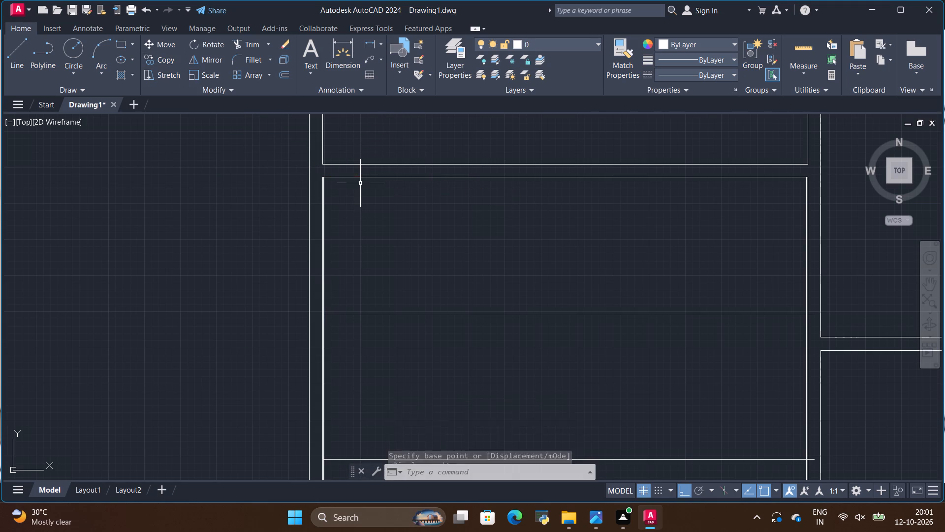
Compare the left bay's drawn drawer section with the three-drawer section in the reference image.
scroll(365, 144, "down", 1)
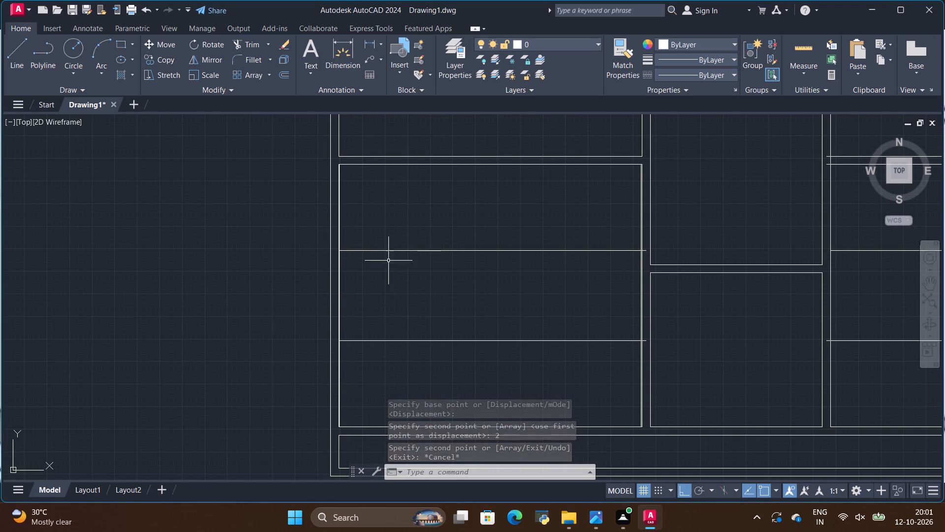
scroll(604, 176, "up", 1)
scroll(604, 177, "down", 1)
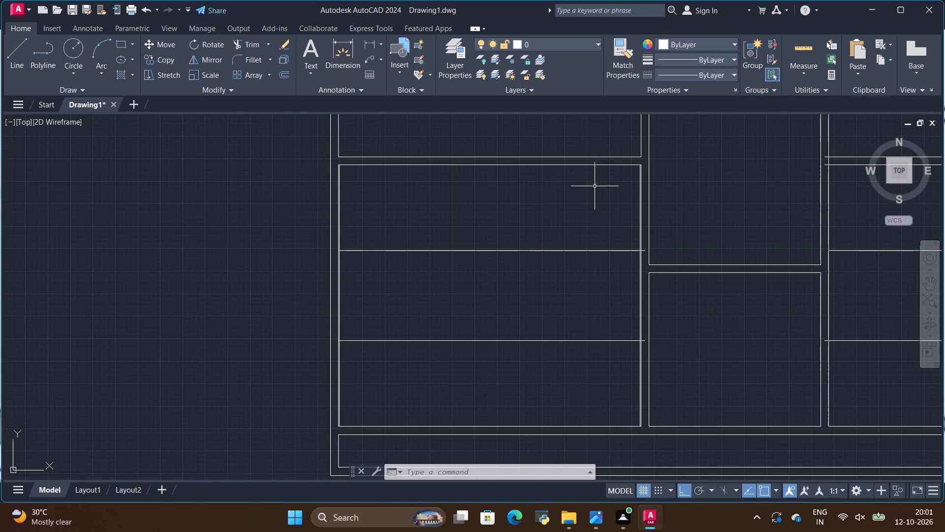
key("alt+Tab")
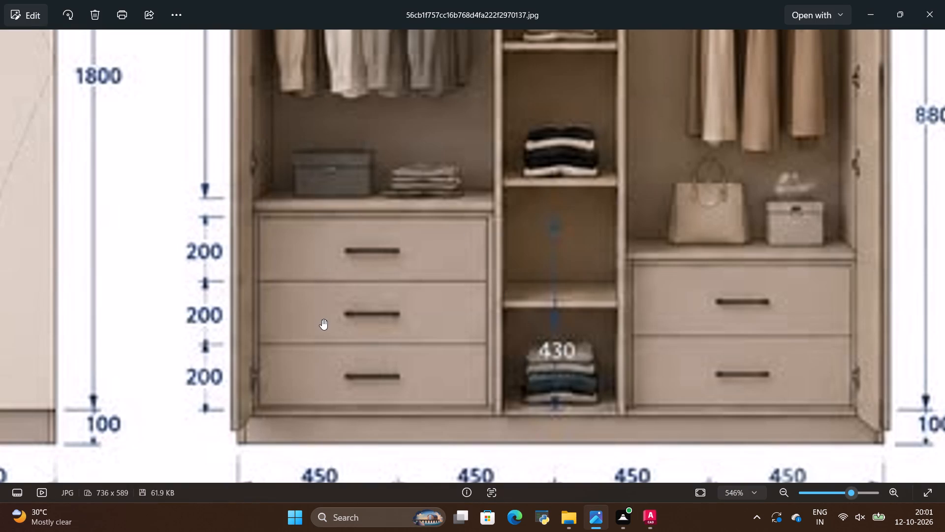
key("alt+Tab")
key("alt+Tab")
key("alt+Tab")
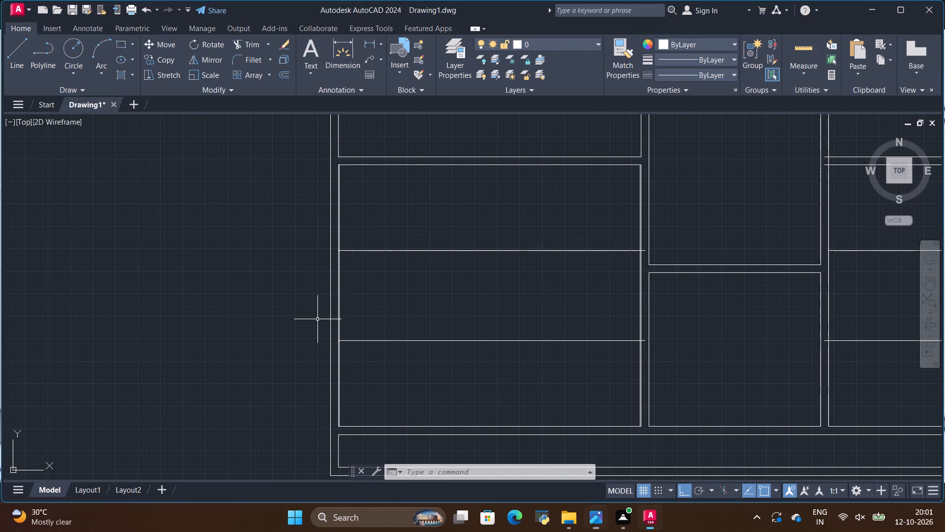
scroll(359, 276, "down", 1)
scroll(359, 262, "up", 1)
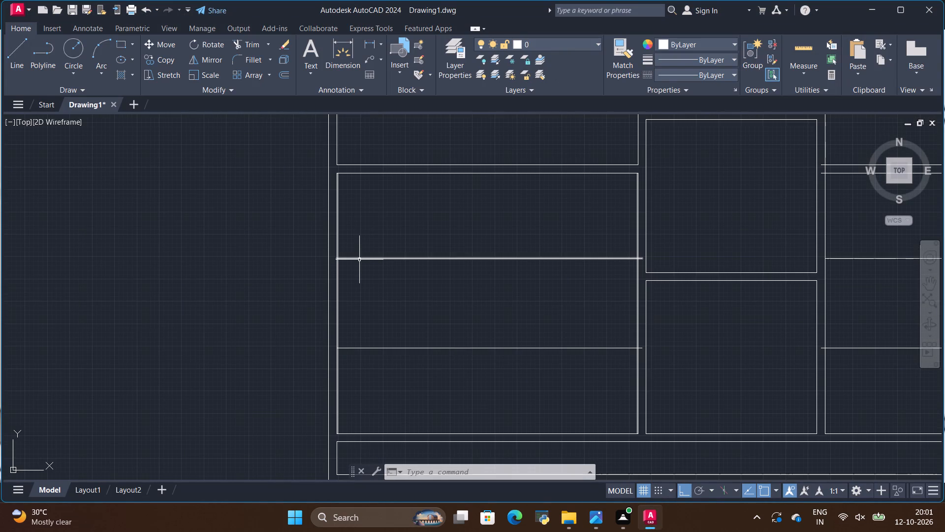
Copy both horizontal drawer divider lines in the left bay 1 mm upward and 1 mm downward.
scroll(352, 232, "up", 4)
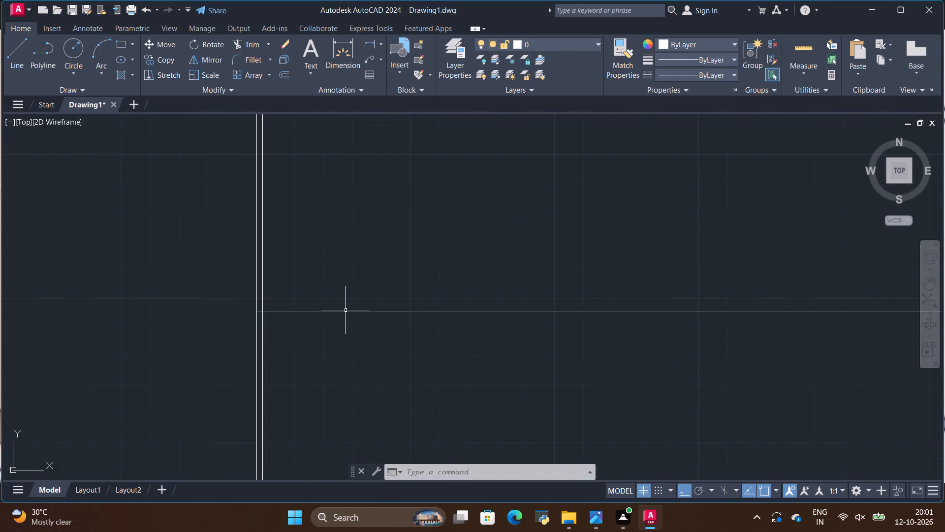
left_click(346, 310)
scroll(344, 265, "down", 3)
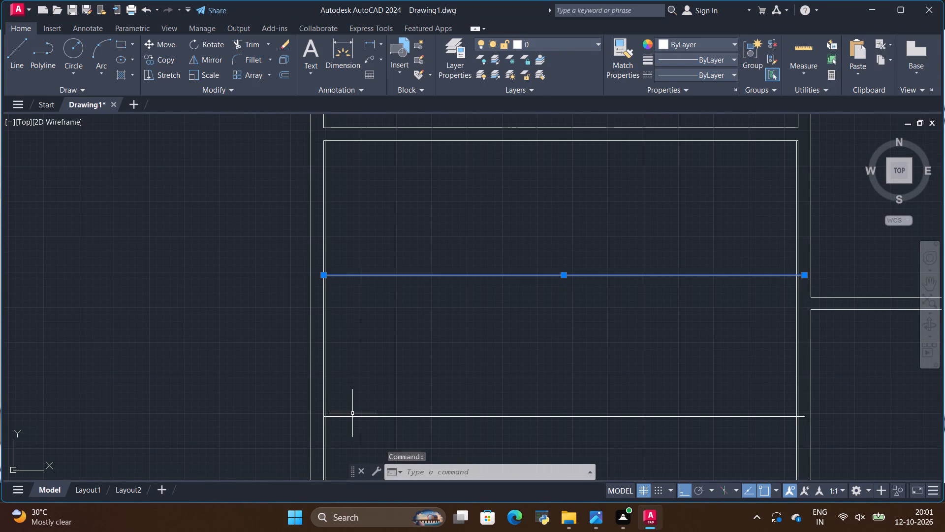
left_click(354, 417)
left_click(166, 62)
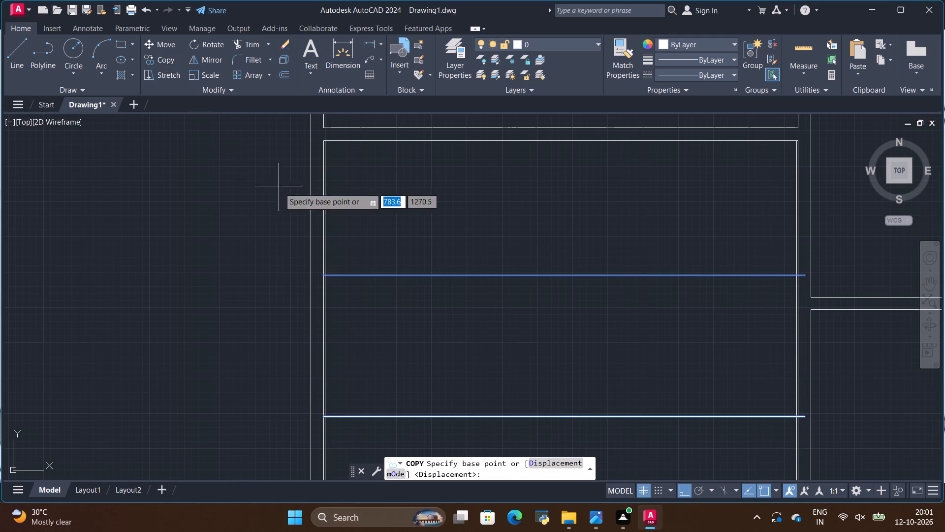
scroll(321, 272, "up", 2)
left_click(325, 281)
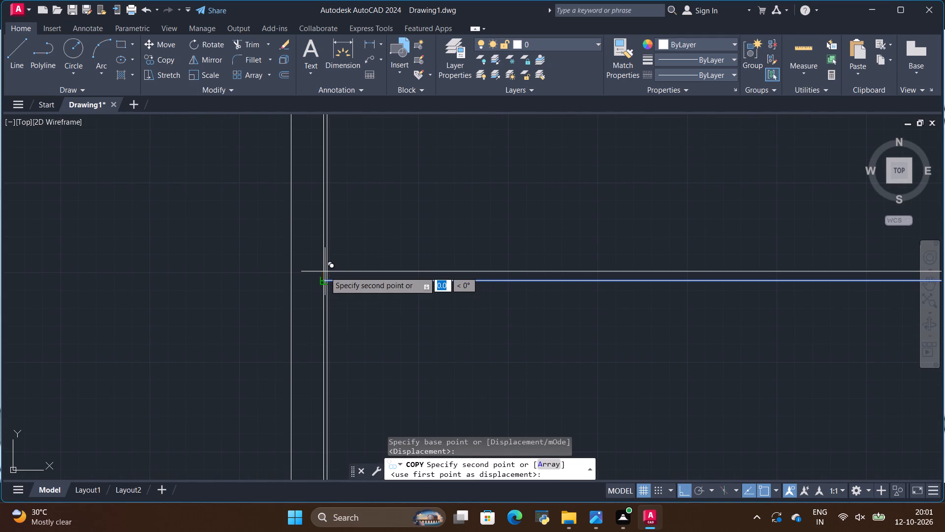
key("BackSpace")
key("1")
key("Return")
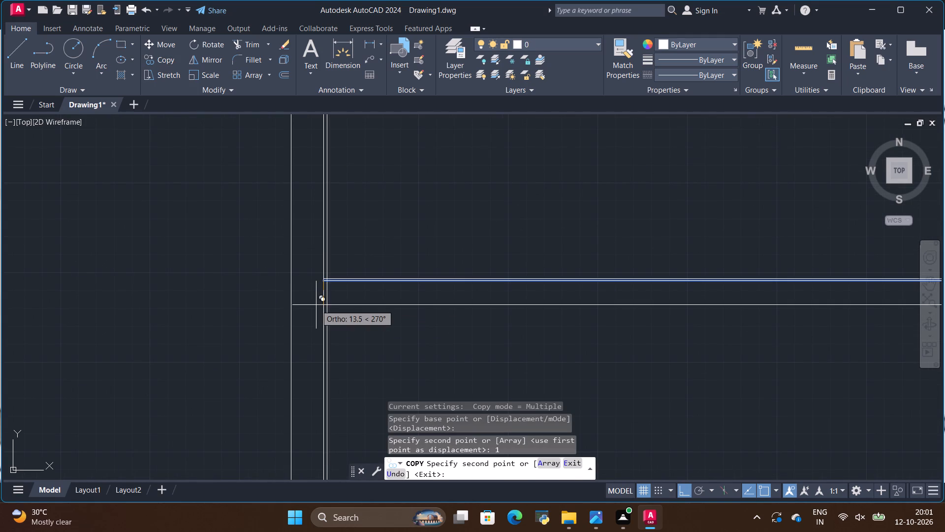
key("BackSpace")
key("1")
key("Return")
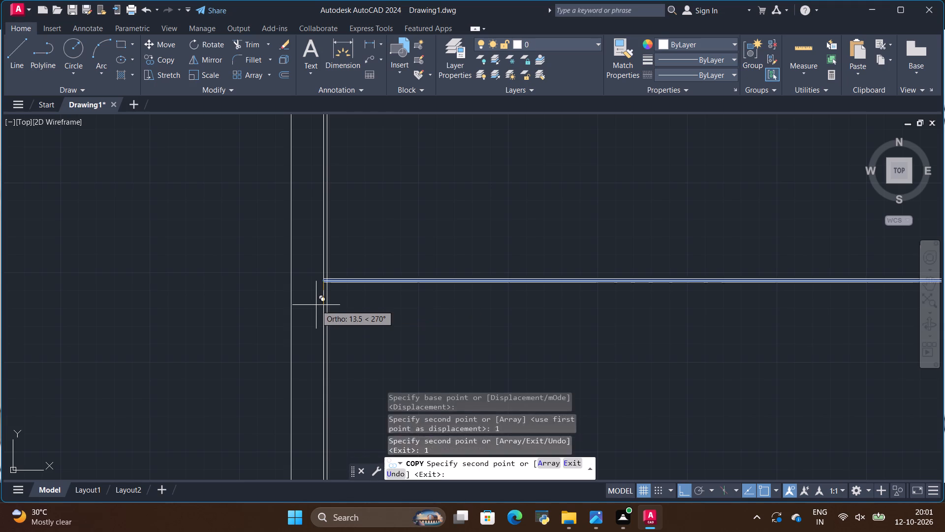
key("Escape")
Trim the ends of both sets of drawer divider lines that project past the drawer section's outer right side line.
scroll(298, 220, "down", 3)
scroll(543, 275, "up", 1)
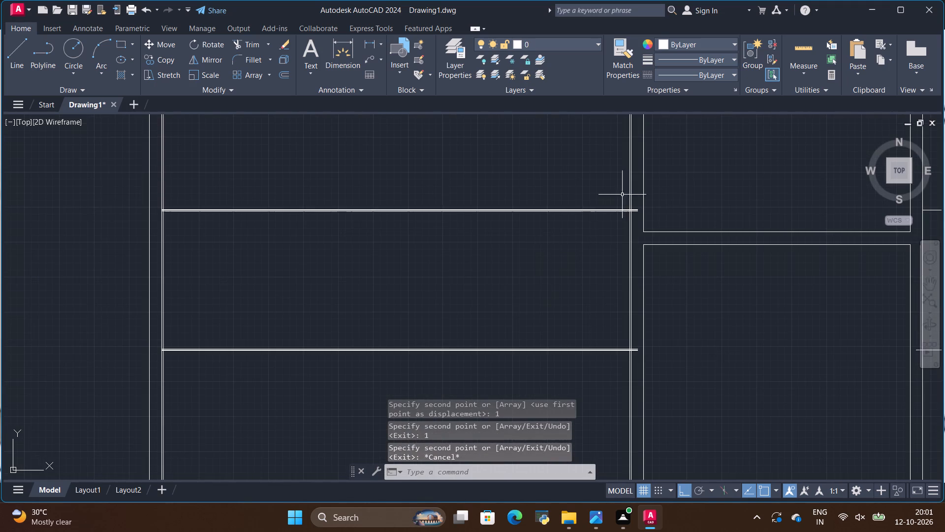
scroll(655, 188, "up", 2)
scroll(587, 243, "up", 6)
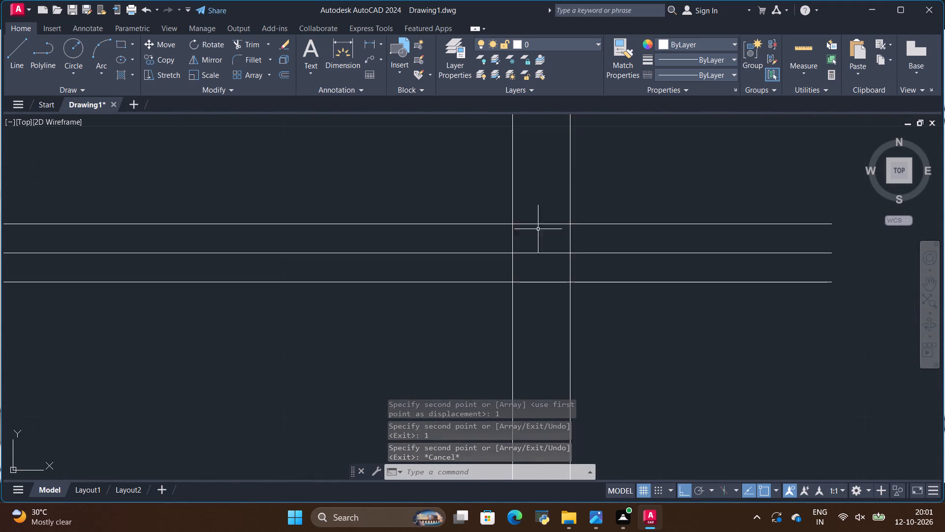
left_click(248, 43)
left_click_drag(651, 196, 660, 306)
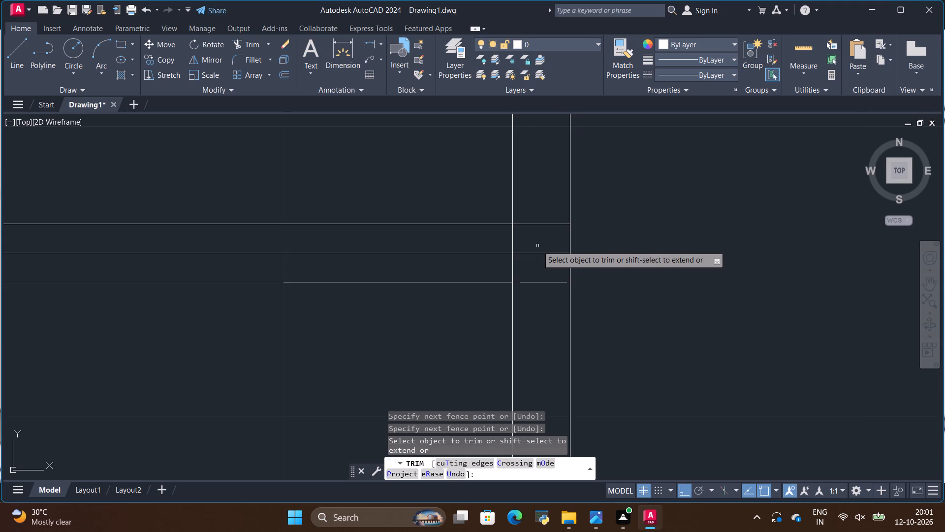
scroll(651, 257, "down", 8)
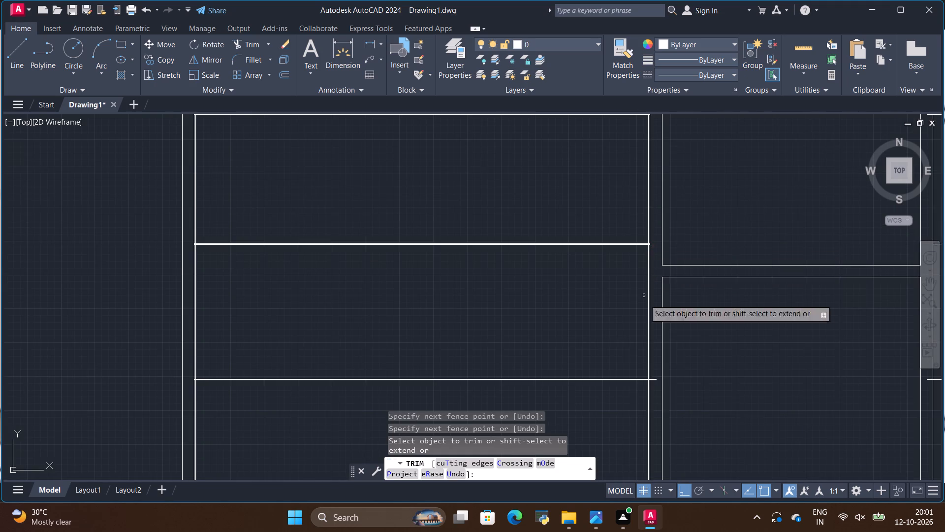
scroll(636, 408, "up", 2)
scroll(675, 349, "up", 4)
left_click_drag(649, 266, 665, 342)
Compare the left bay's drawer divider lines with the drawer fronts in the reference image.
scroll(640, 304, "down", 6)
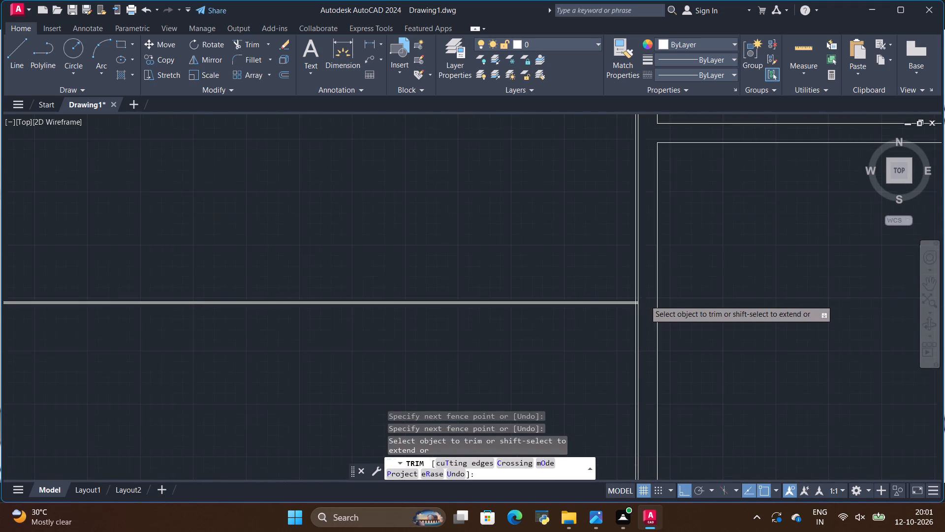
scroll(645, 300, "down", 2)
scroll(486, 245, "up", 2)
scroll(479, 245, "down", 2)
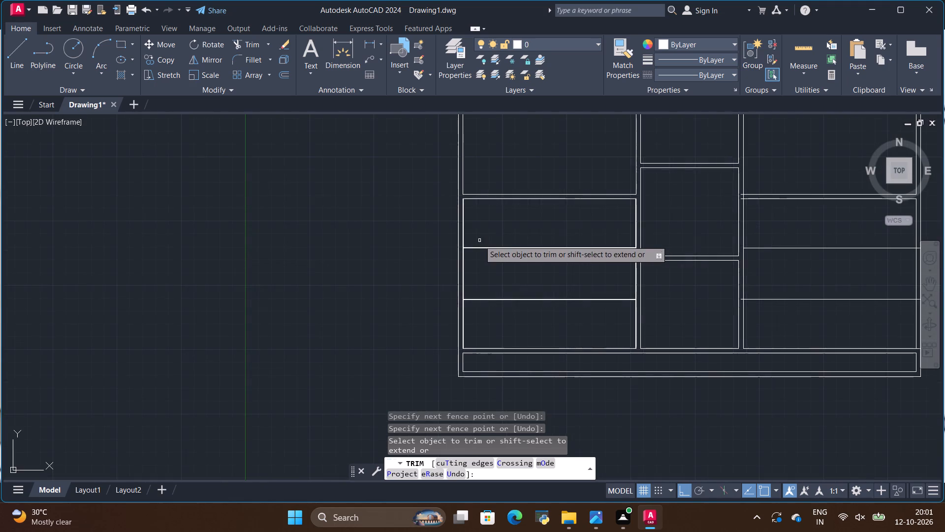
scroll(454, 202, "up", 5)
scroll(359, 200, "down", 2)
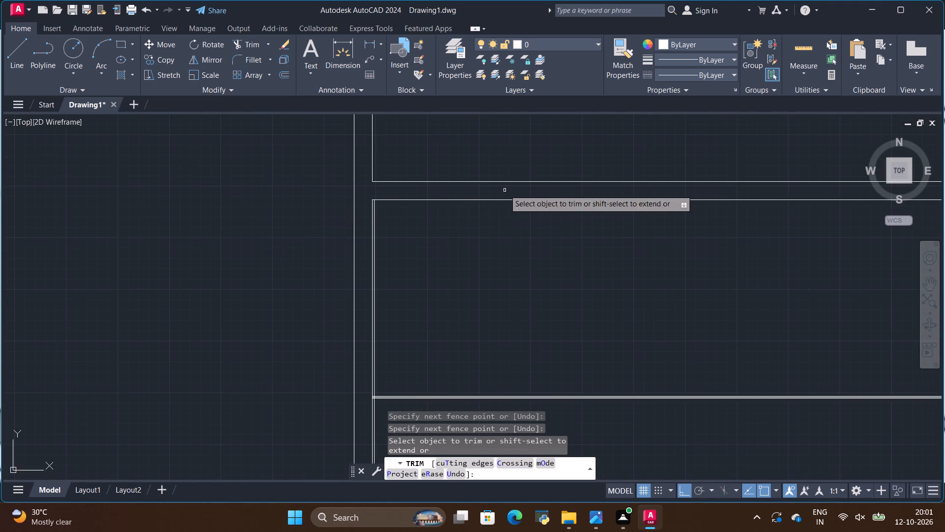
scroll(505, 189, "down", 2)
key("alt+Tab")
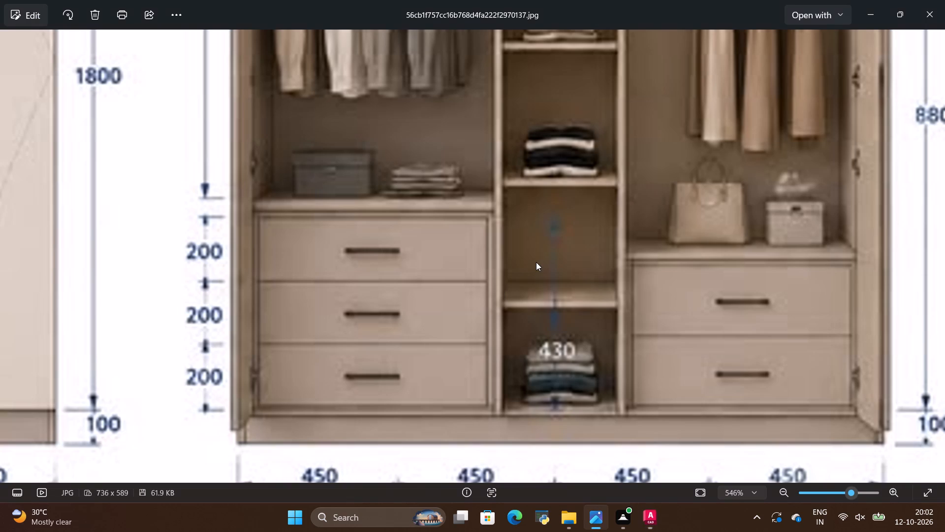
key("alt+Tab")
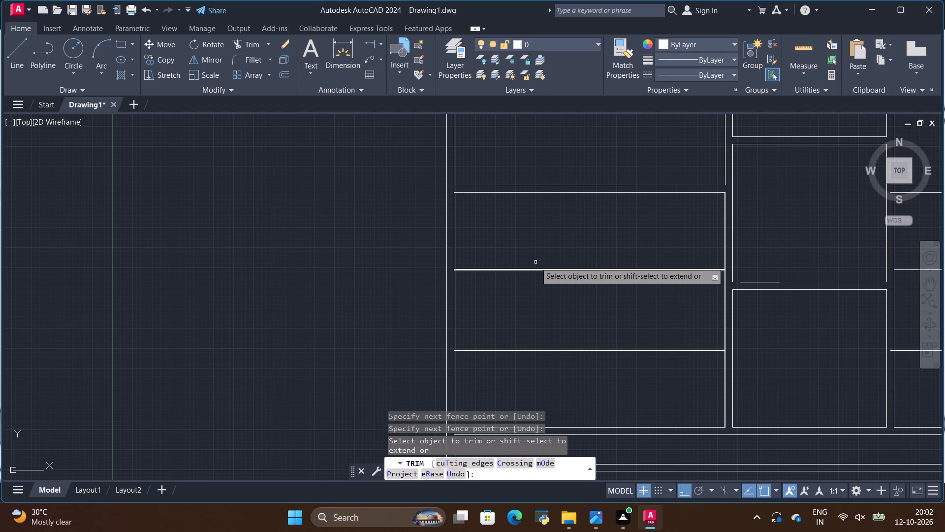
key("alt+Tab")
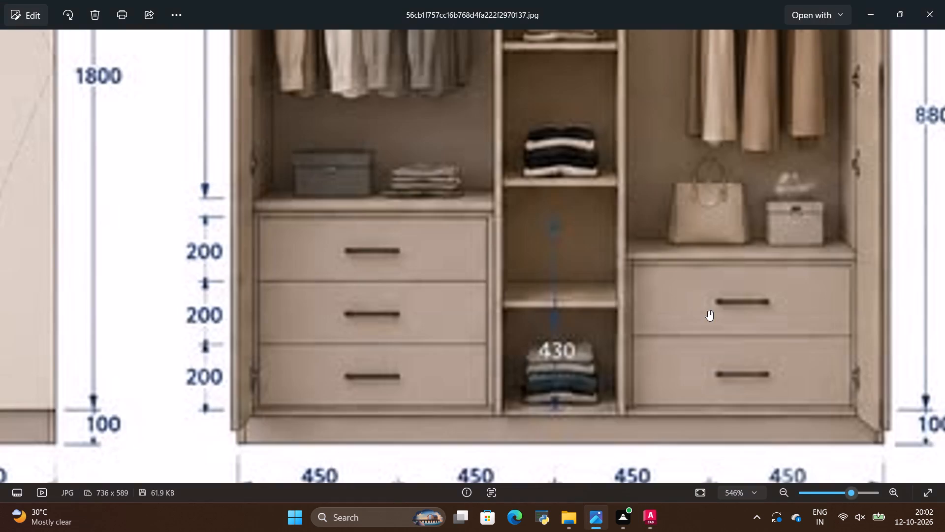
key("alt+Tab")
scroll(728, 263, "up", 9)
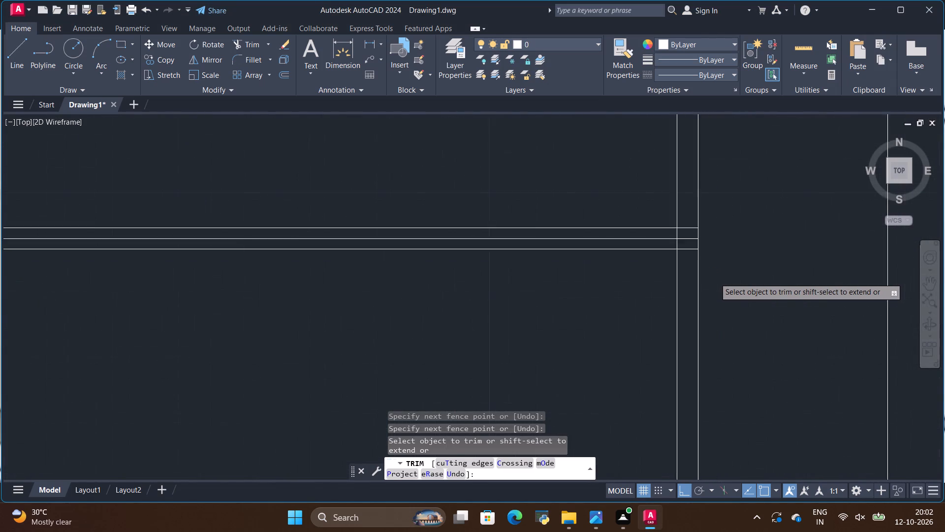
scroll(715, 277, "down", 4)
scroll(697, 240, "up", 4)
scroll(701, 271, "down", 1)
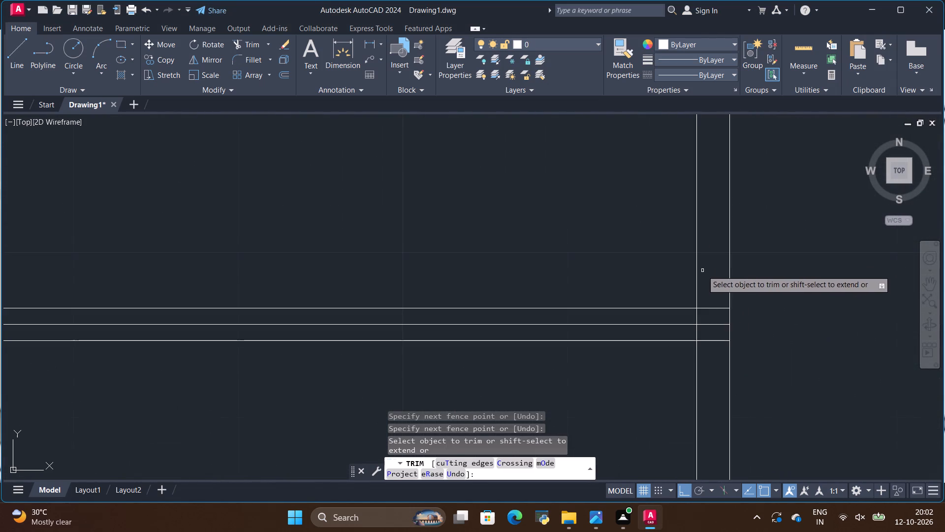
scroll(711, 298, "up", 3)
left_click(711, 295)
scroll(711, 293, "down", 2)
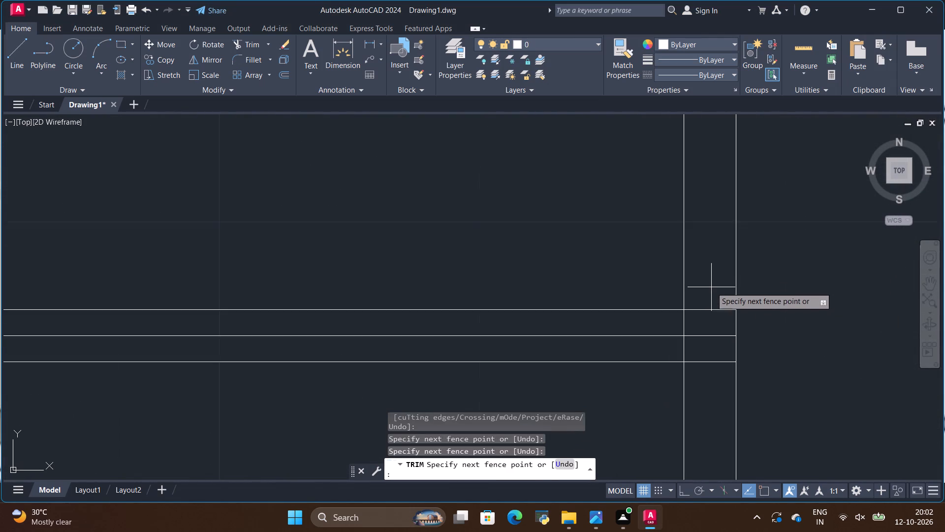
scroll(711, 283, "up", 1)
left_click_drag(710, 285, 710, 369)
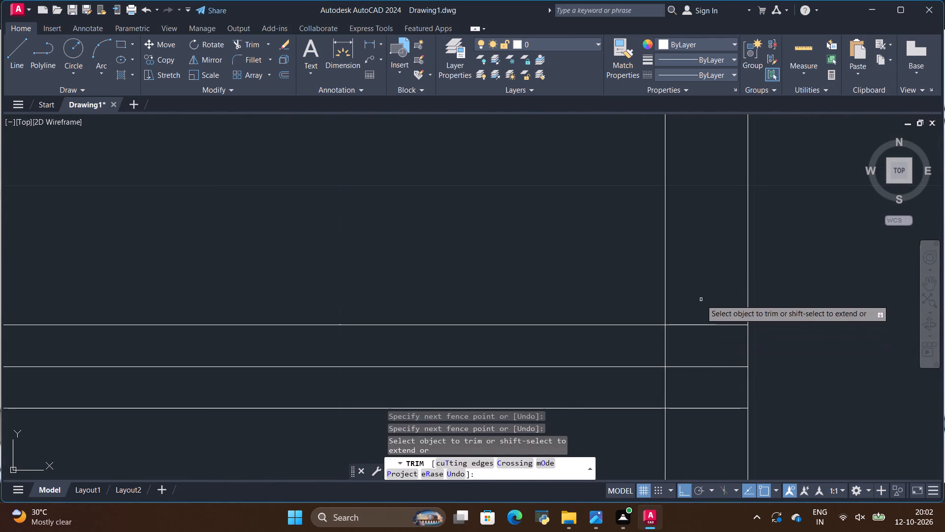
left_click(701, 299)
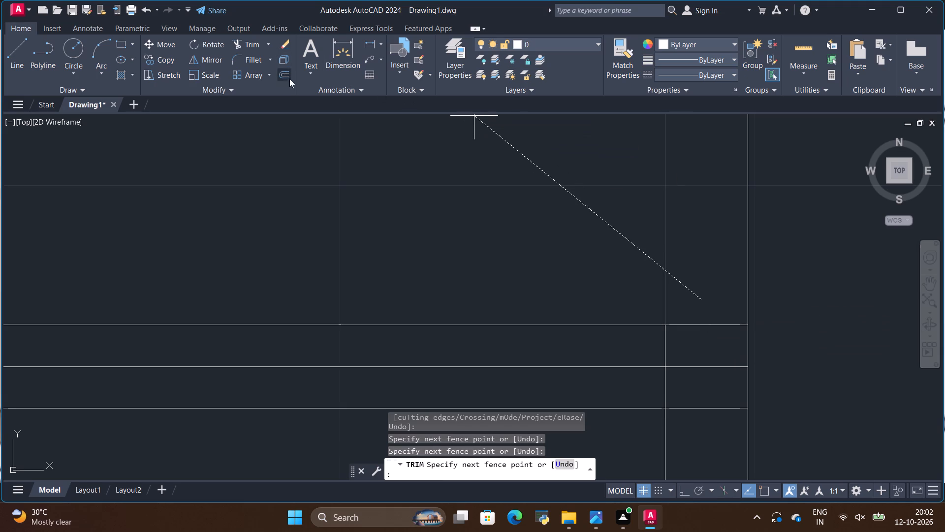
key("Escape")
Trim the left bay's upper drawer divider lines back to the inner right side line, removing the original middle line.
left_click(251, 40)
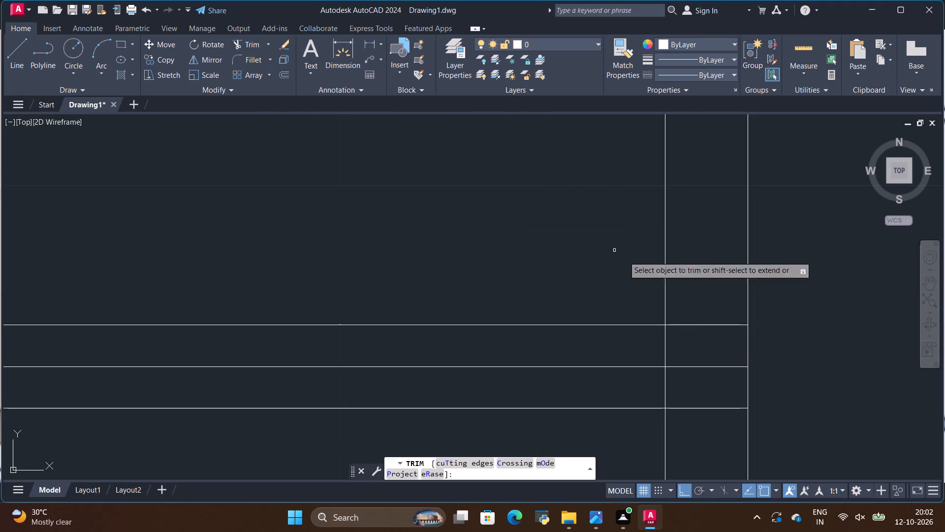
left_click_drag(703, 297, 705, 430)
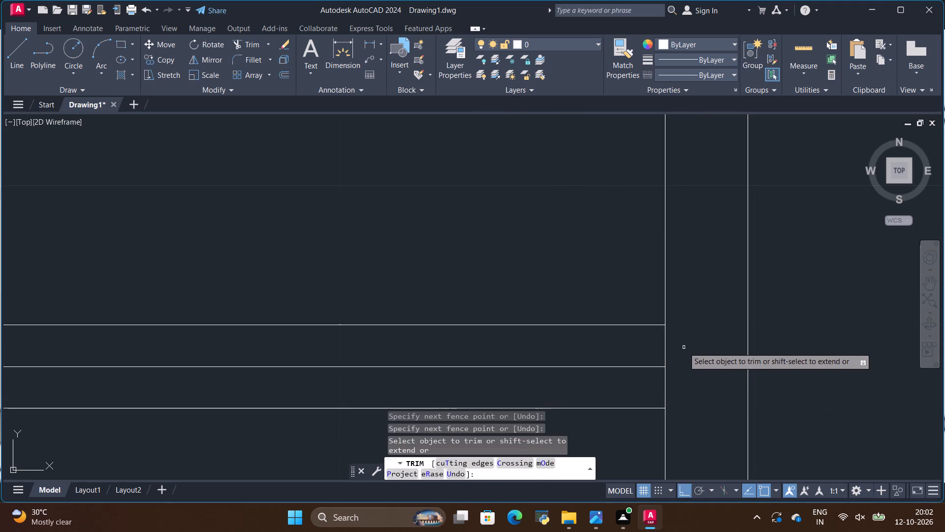
left_click_drag(684, 347, 694, 376)
Trim the upper drawer divider's left line ends and the inner side line piece crossing the gap in the left bay.
scroll(722, 358, "down", 4)
scroll(758, 324, "down", 3)
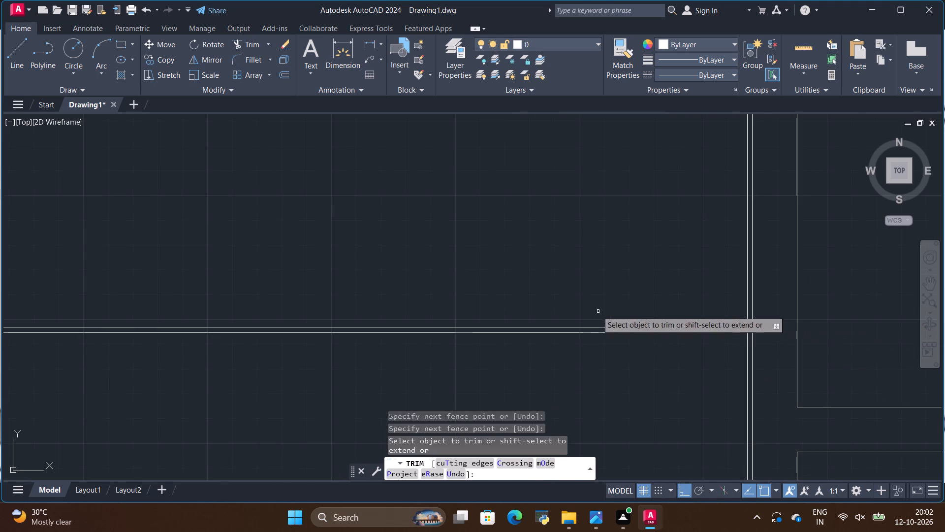
scroll(655, 298, "down", 5)
scroll(522, 292, "up", 12)
left_click_drag(402, 155, 551, 248)
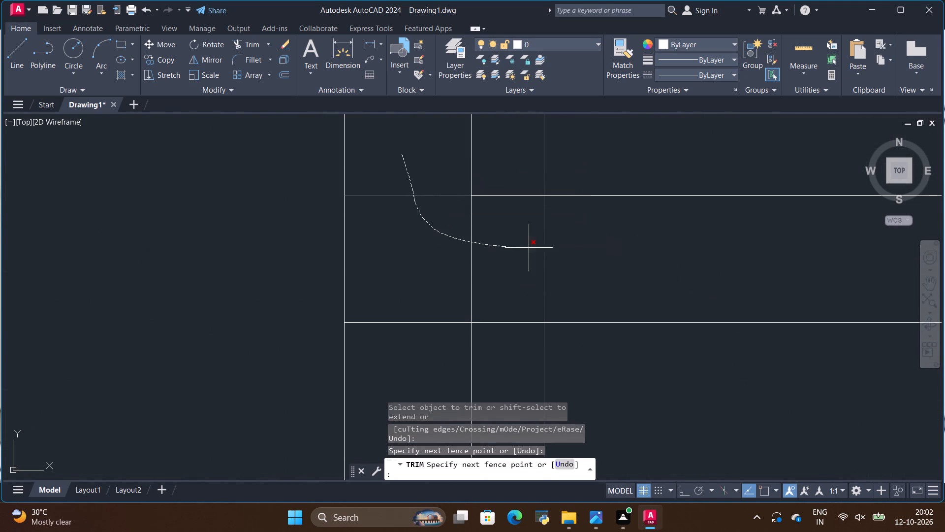
left_click_drag(551, 248, 432, 336)
Trim the lower drawer divider's left line ends, its middle line and the inner left side line across the gap.
scroll(466, 290, "down", 4)
scroll(499, 256, "down", 4)
scroll(533, 223, "down", 3)
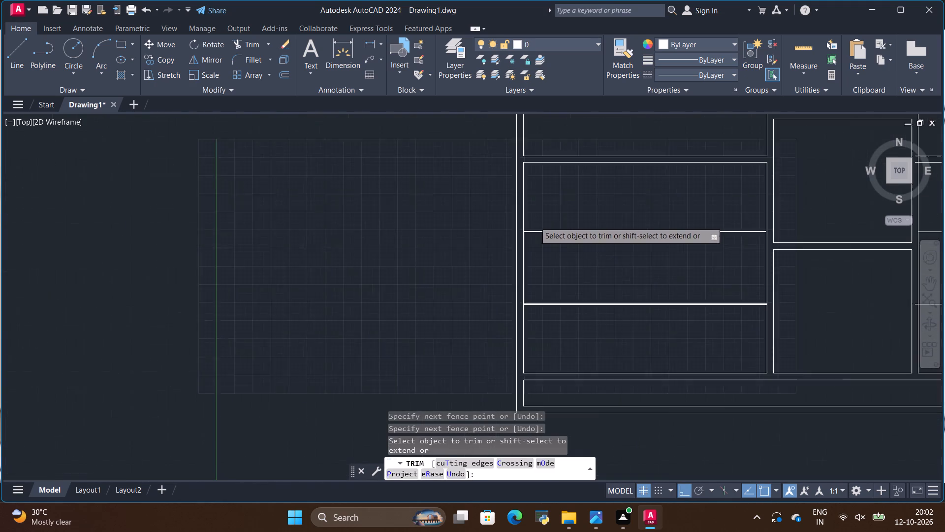
scroll(535, 309, "up", 7)
scroll(542, 277, "down", 2)
scroll(442, 268, "up", 1)
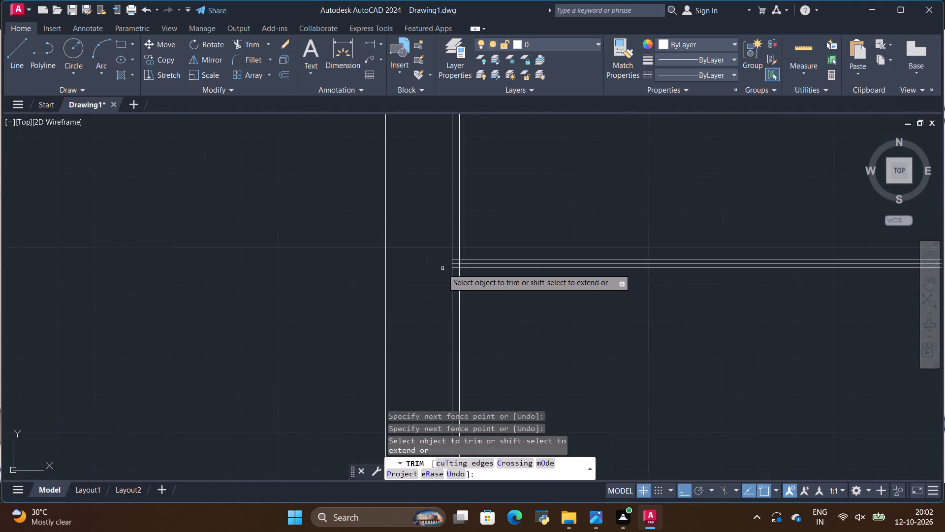
scroll(442, 268, "up", 5)
left_click_drag(457, 192, 507, 241)
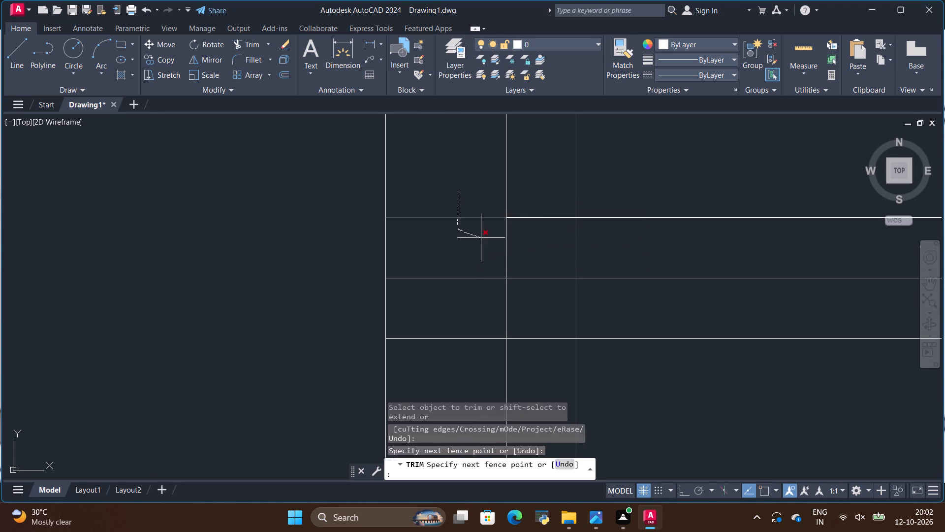
left_click_drag(507, 241, 463, 342)
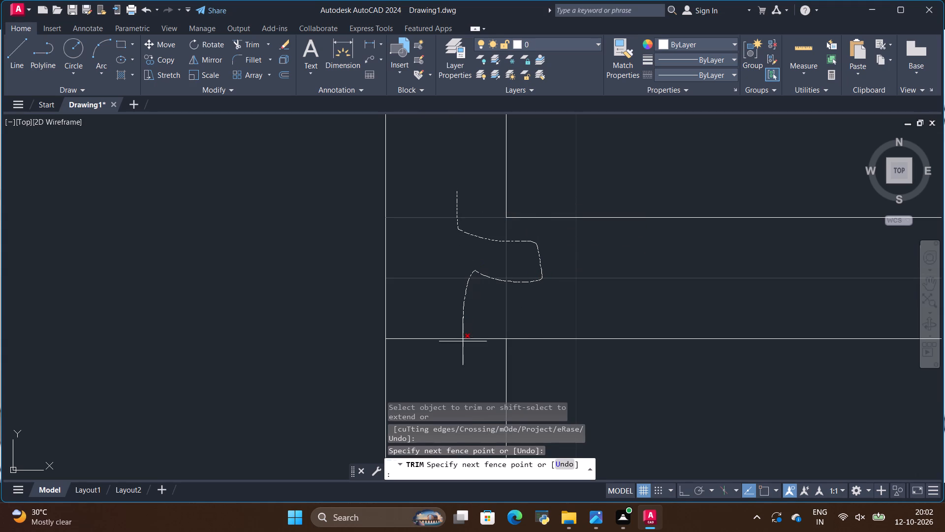
left_click_drag(463, 342, 463, 346)
Trim the lower drawer divider's right line ends and the inner right side line piece crossing the gap.
scroll(446, 326, "down", 9)
scroll(401, 317, "down", 1)
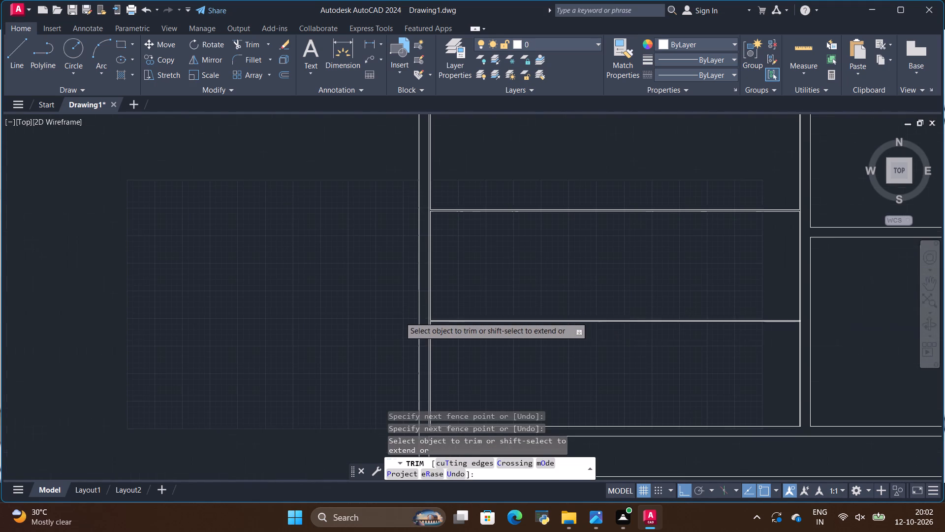
scroll(836, 314, "up", 2)
scroll(735, 332, "up", 3)
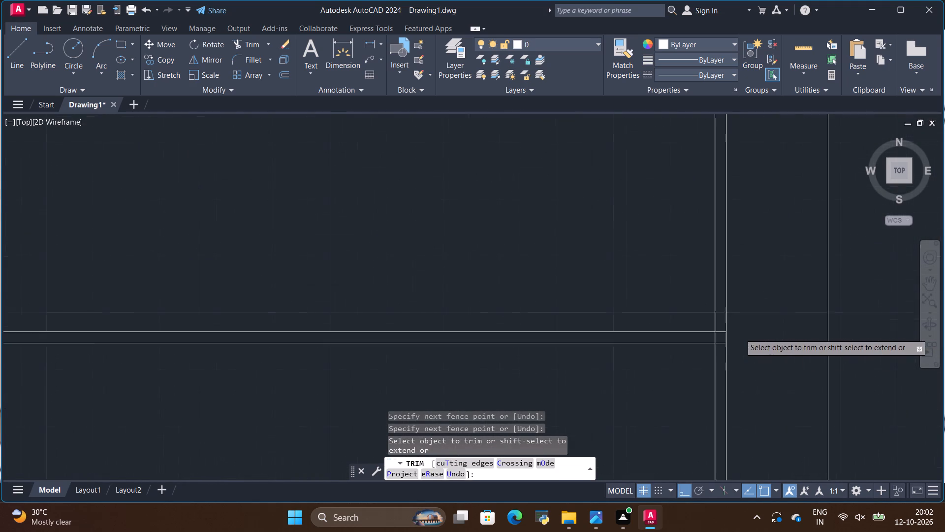
scroll(738, 335, "up", 5)
left_click_drag(651, 181, 586, 248)
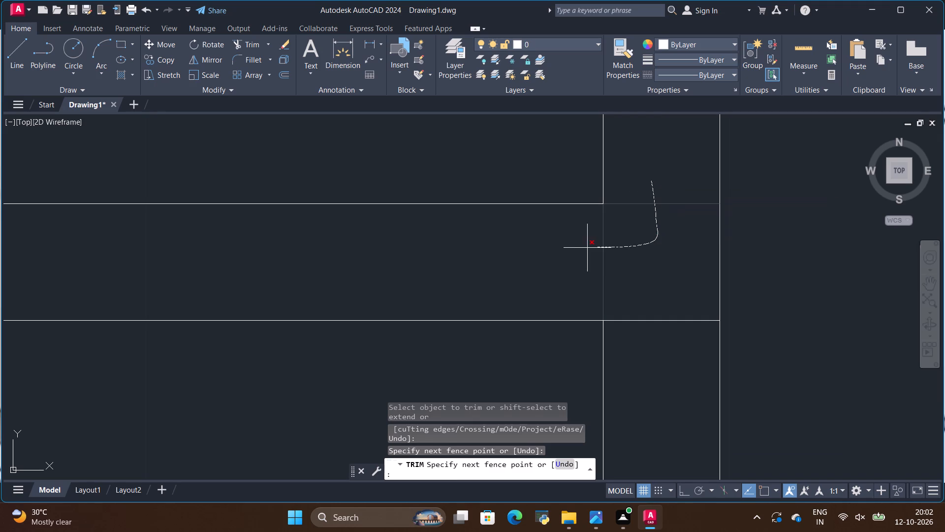
left_click_drag(586, 248, 667, 344)
Check the left bay's trimmed drawer fronts and compare their edges and gaps with the reference image.
scroll(688, 336, "down", 8)
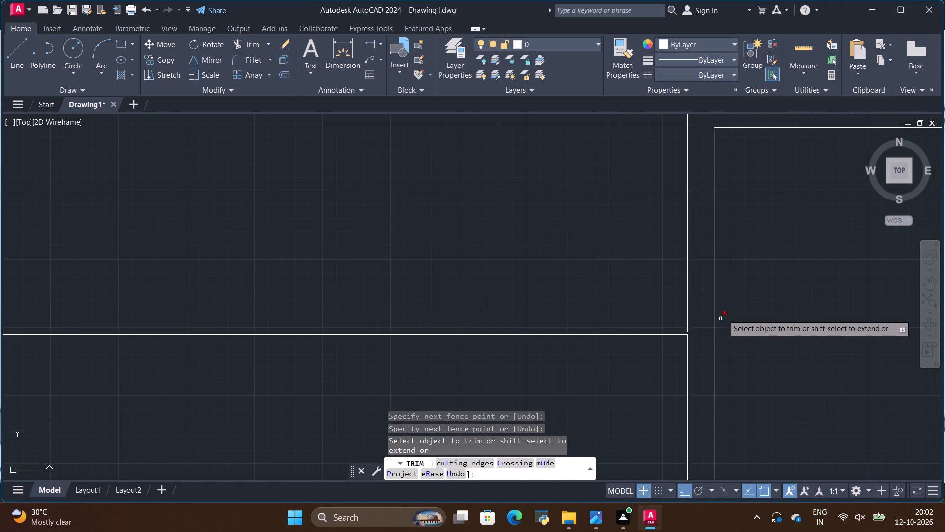
scroll(725, 310, "down", 3)
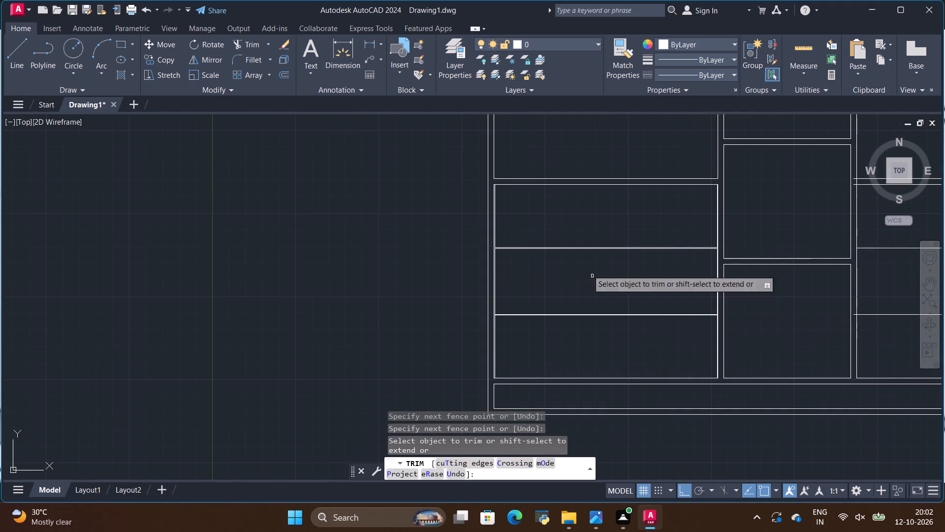
scroll(525, 206, "up", 2)
scroll(445, 317, "up", 3)
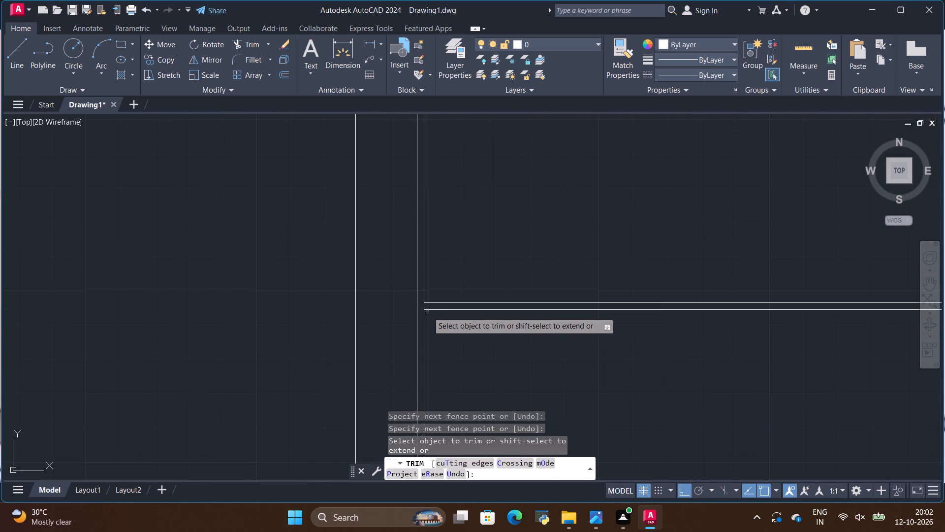
scroll(351, 275, "down", 5)
scroll(609, 239, "down", 1)
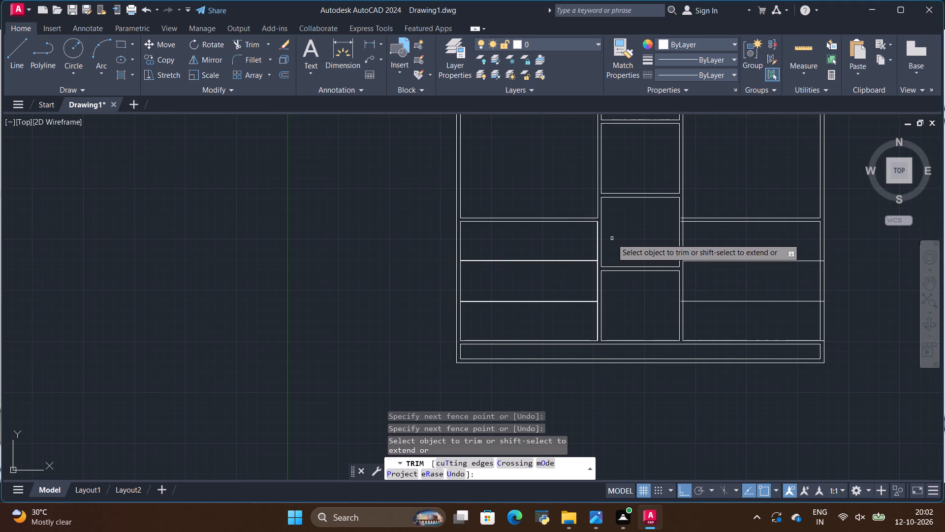
key("alt+Tab")
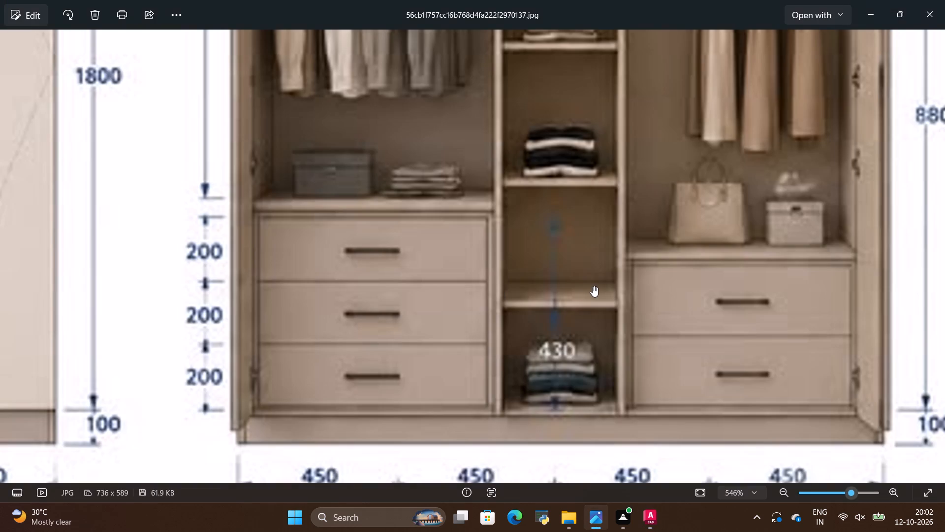
key("alt+Tab")
key("alt+Tab")
scroll(446, 285, "up", 3)
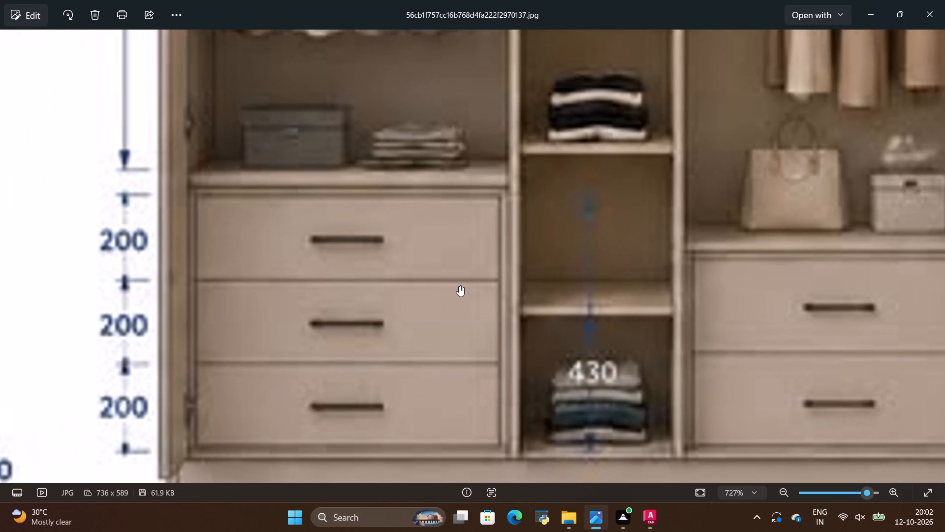
scroll(484, 284, "down", 2)
key("alt+Tab")
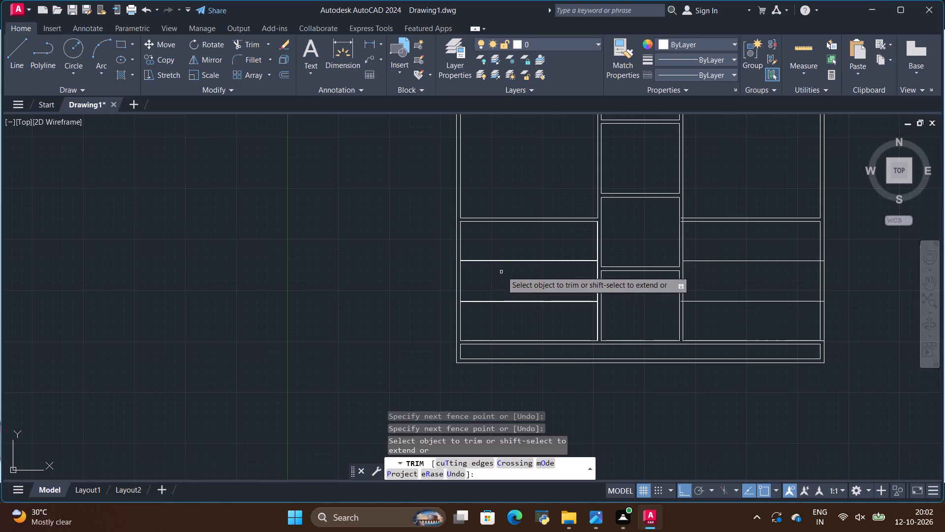
scroll(593, 218, "up", 1)
key("alt+Tab")
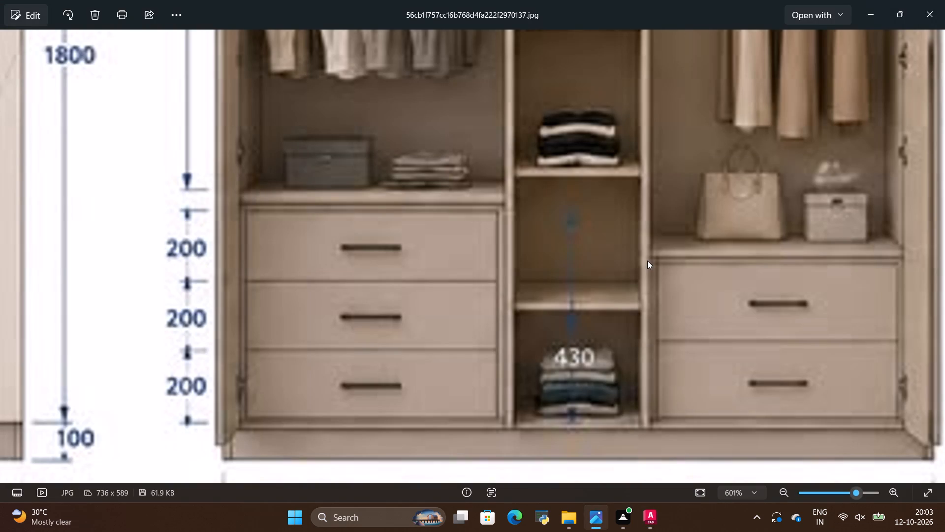
key("alt+Tab")
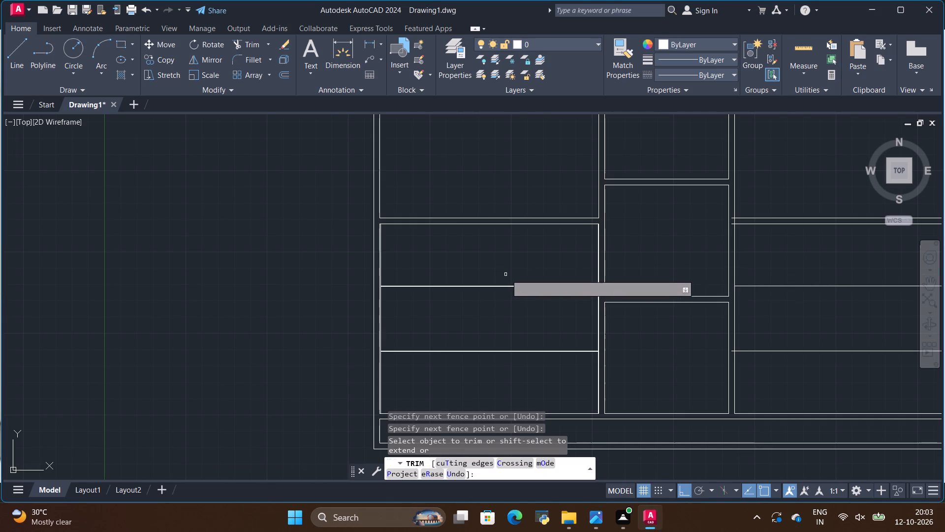
scroll(507, 274, "up", 1)
scroll(587, 280, "up", 1)
scroll(633, 264, "down", 2)
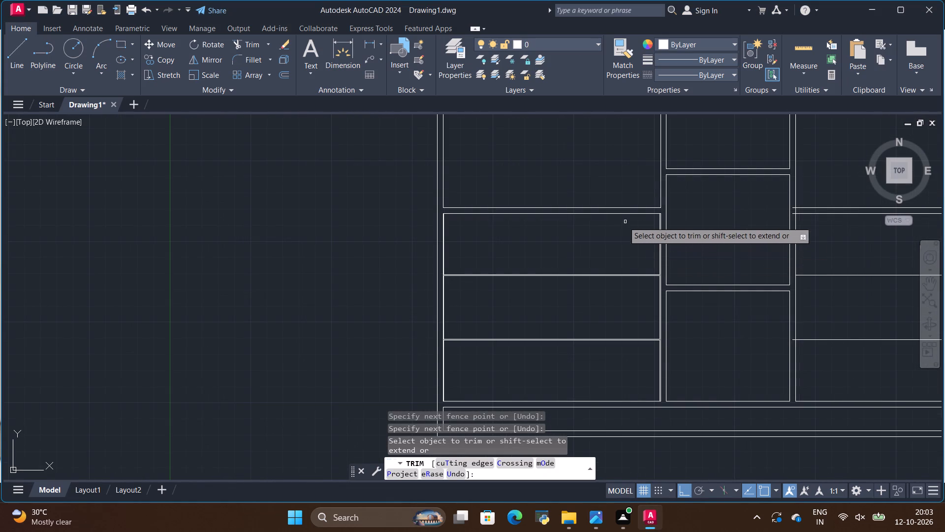
key("alt+Tab")
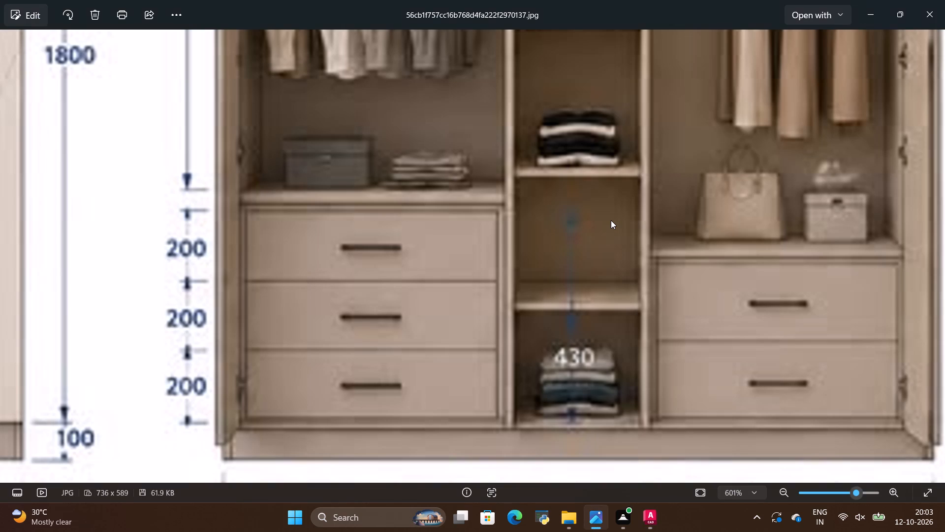
key("alt+Tab")
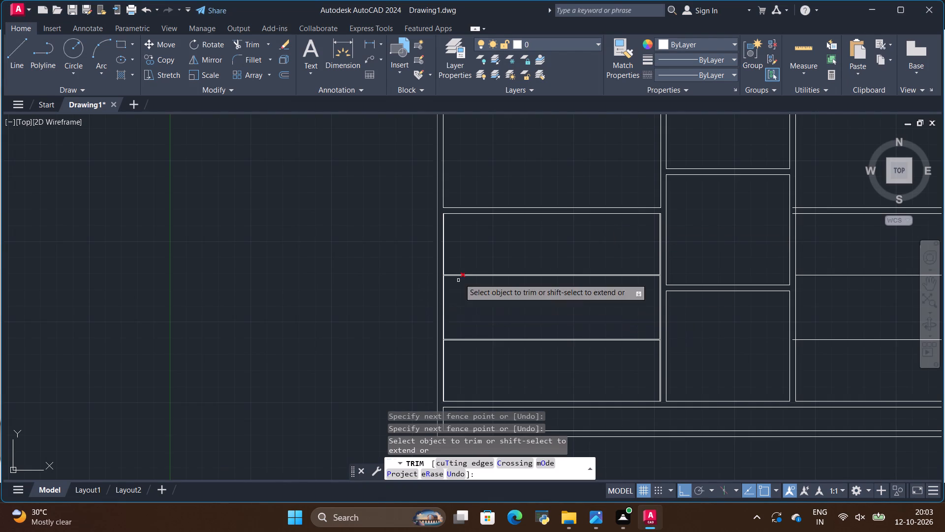
End trimming and copy the top edge line of the left bay's drawer section 18 mm downward.
scroll(471, 261, "up", 1)
scroll(480, 254, "down", 2)
scroll(502, 322, "up", 1)
scroll(516, 174, "up", 2)
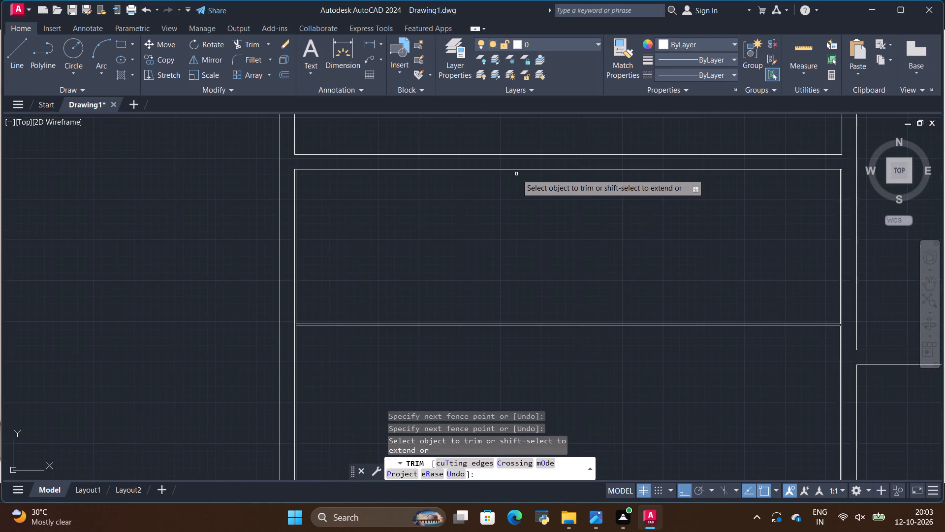
scroll(516, 175, "up", 1)
scroll(514, 178, "down", 2)
scroll(457, 162, "up", 1)
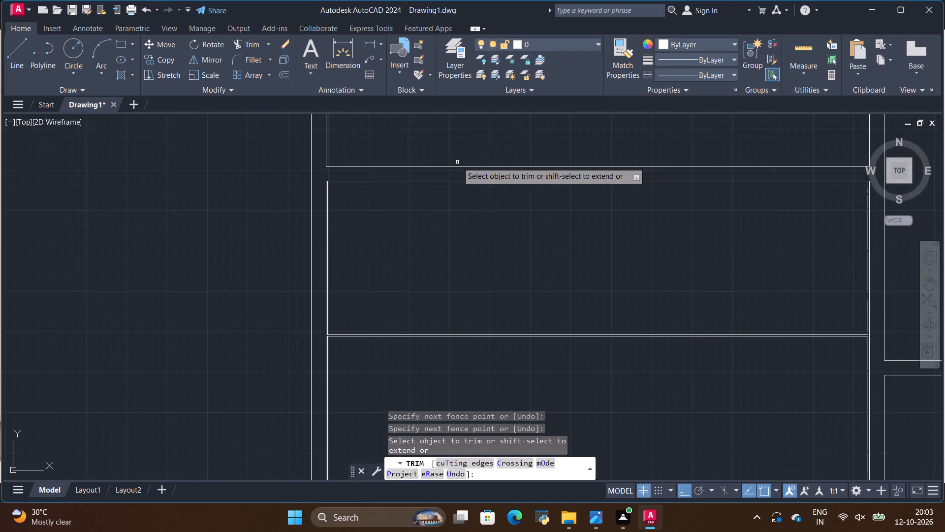
scroll(457, 162, "up", 1)
key("space")
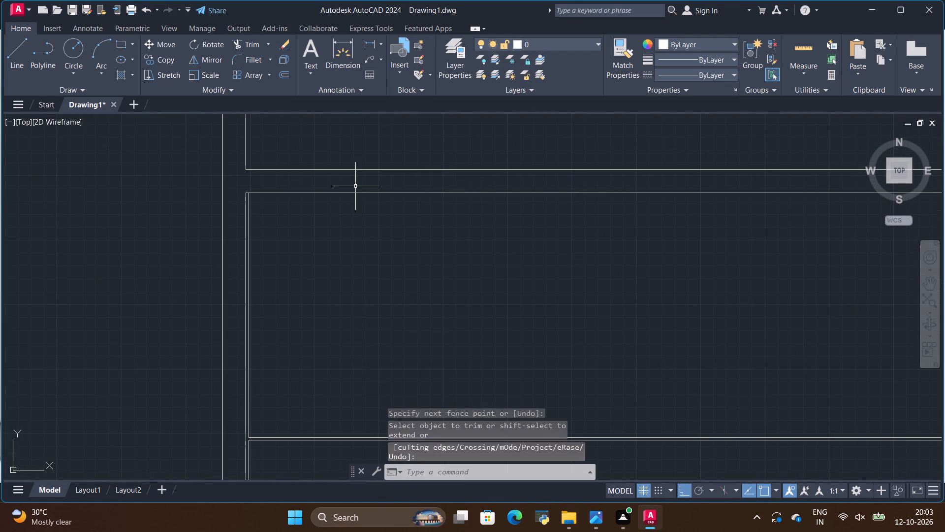
left_click(333, 193)
scroll(422, 142, "down", 3)
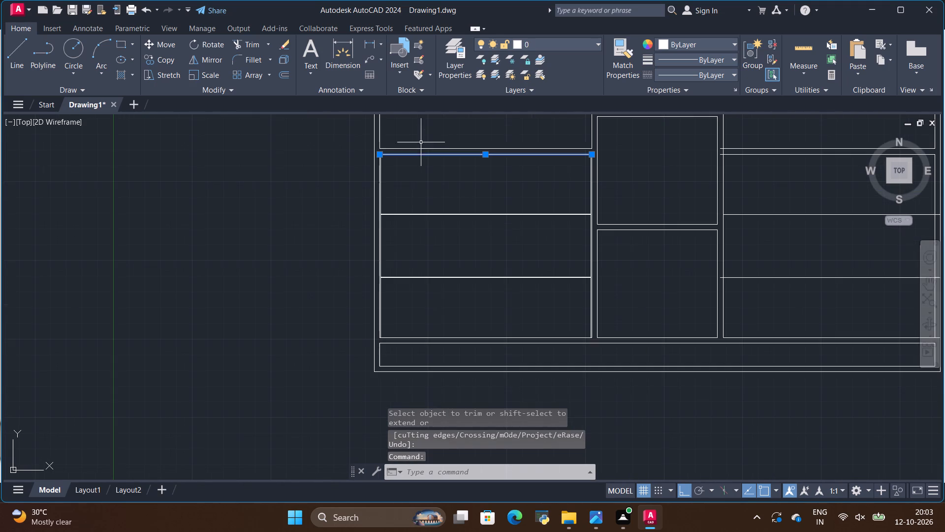
left_click(167, 62)
scroll(579, 146, "up", 1)
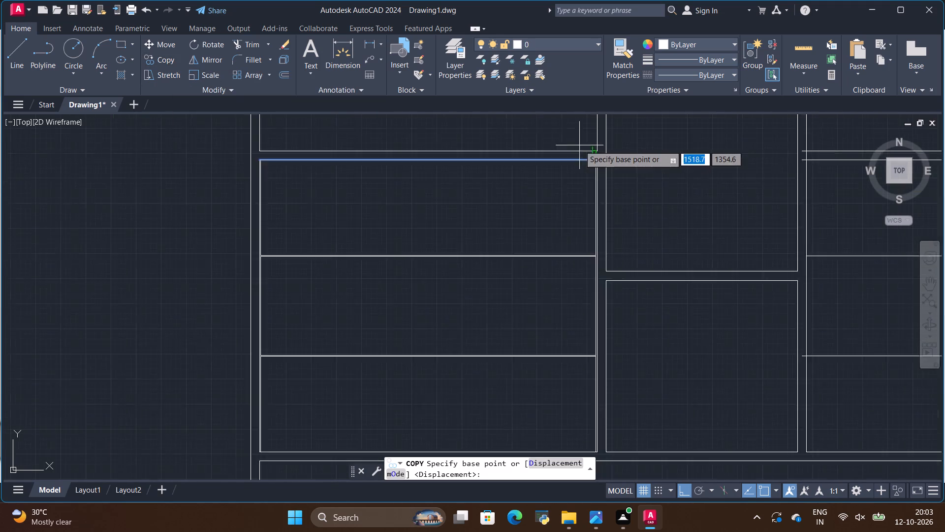
scroll(579, 145, "up", 4)
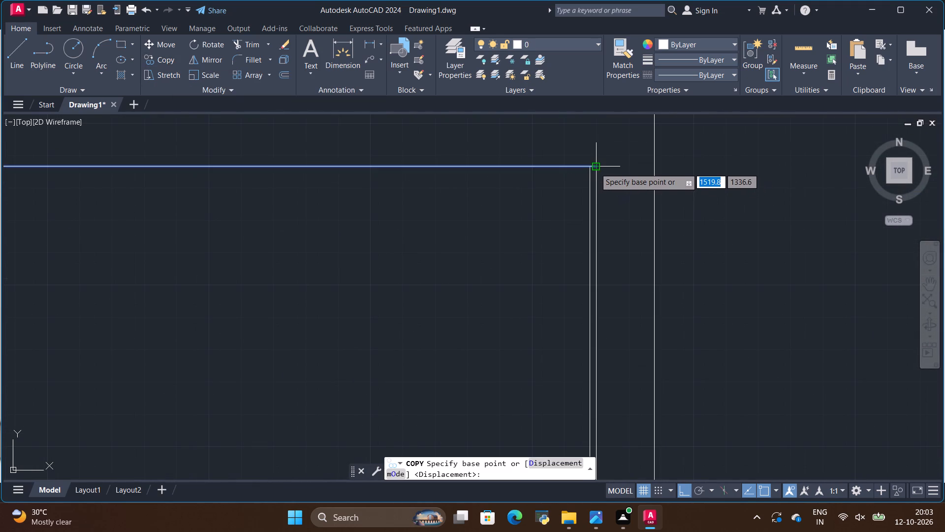
left_click(595, 168)
key("BackSpace")
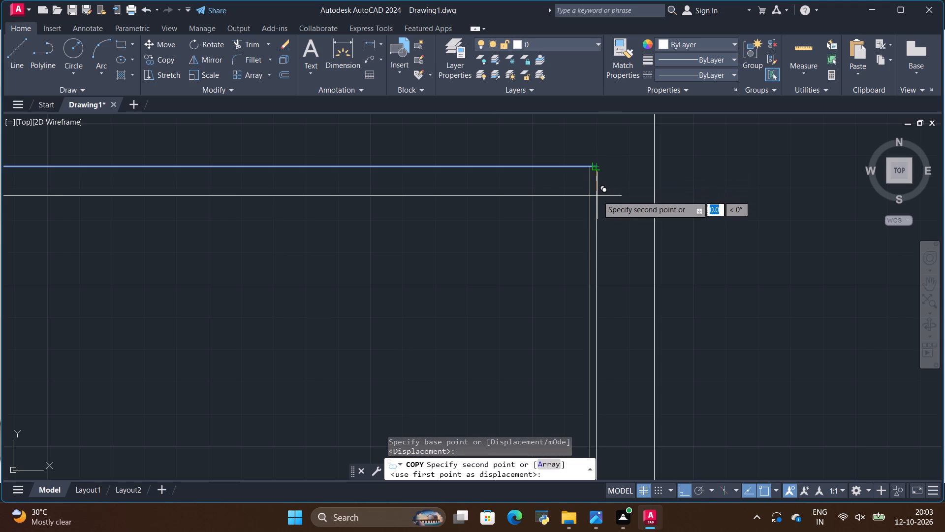
type("18")
key("Return")
key("Escape")
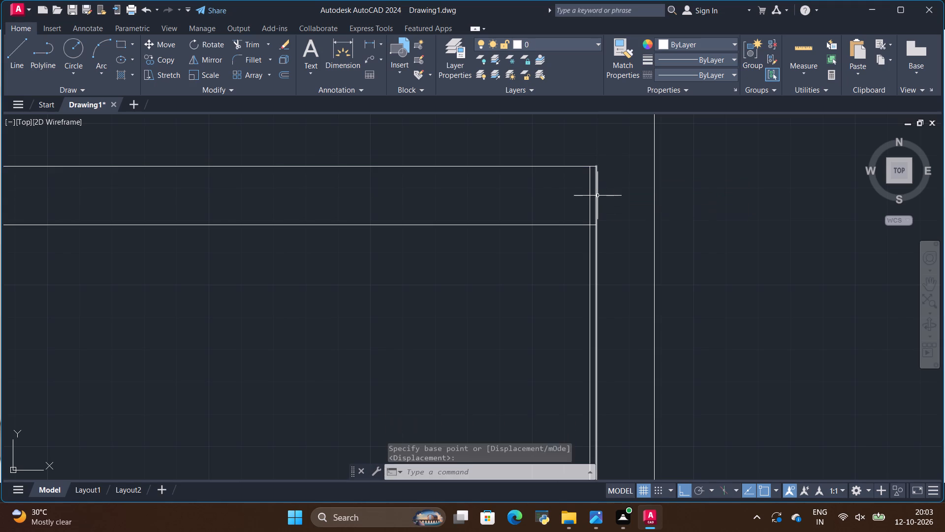
Check the copied line below the left bay's drawer section top edge against the three-drawer unit in the reference image.
scroll(554, 234, "down", 2)
scroll(598, 223, "down", 3)
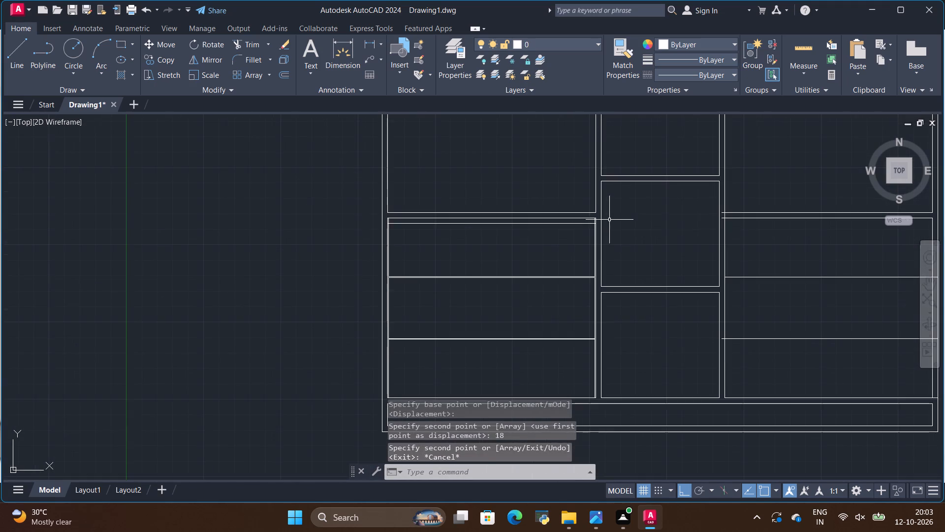
scroll(519, 221, "up", 2)
scroll(506, 210, "down", 1)
scroll(623, 219, "up", 1)
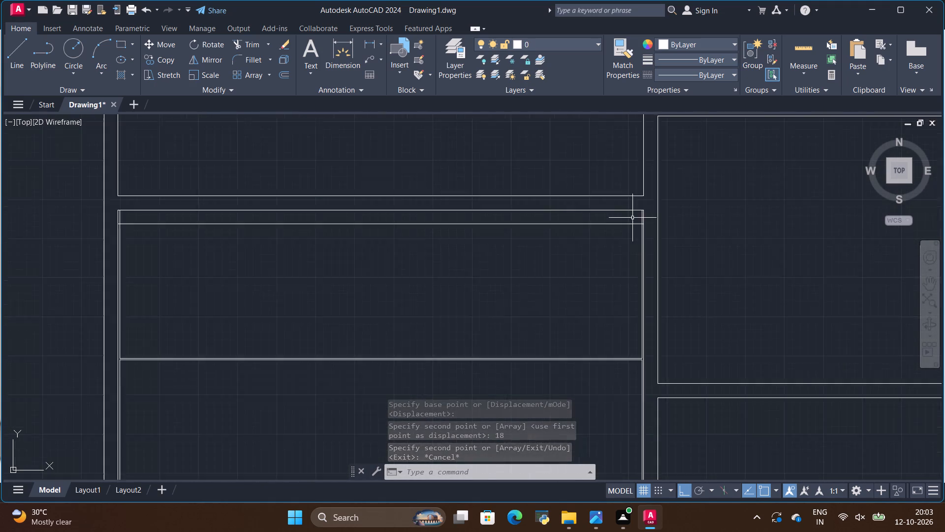
scroll(635, 217, "up", 6)
scroll(631, 197, "down", 1)
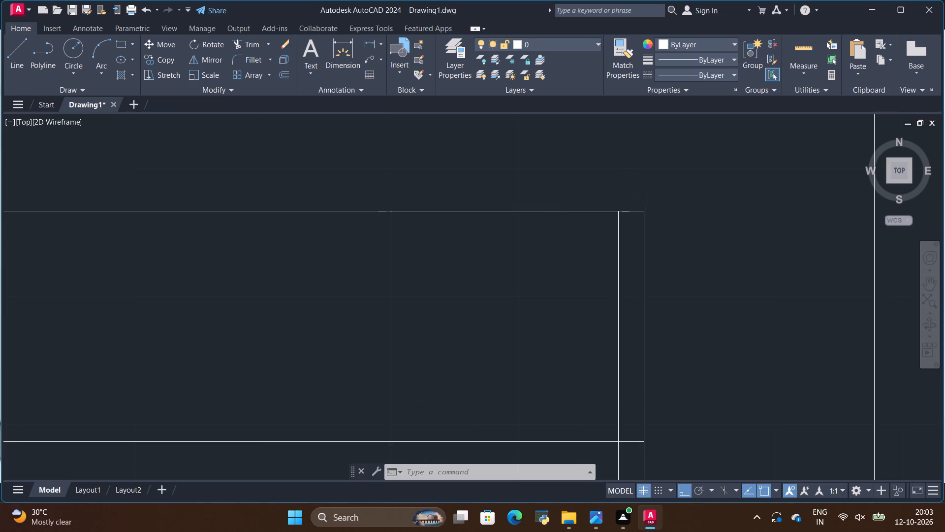
scroll(636, 196, "down", 7)
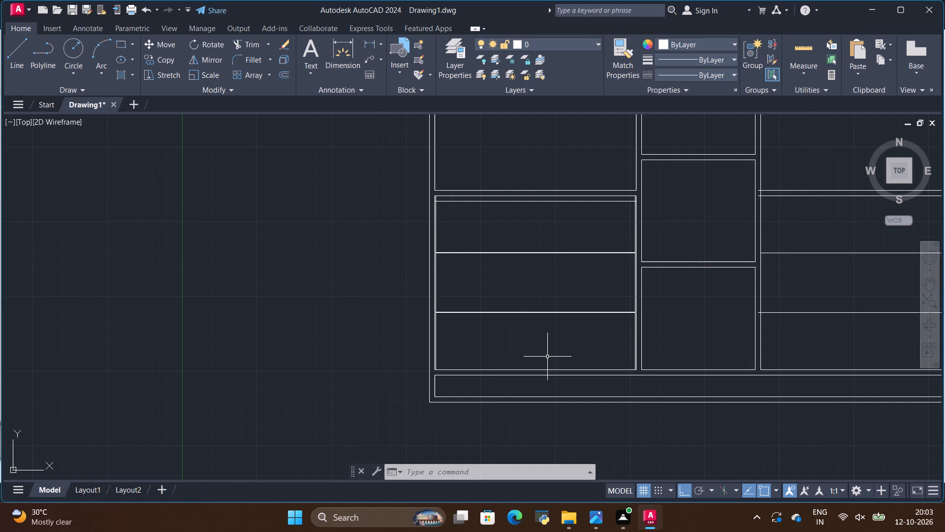
key("alt+Tab")
key("alt+Tab")
key("alt+Tab")
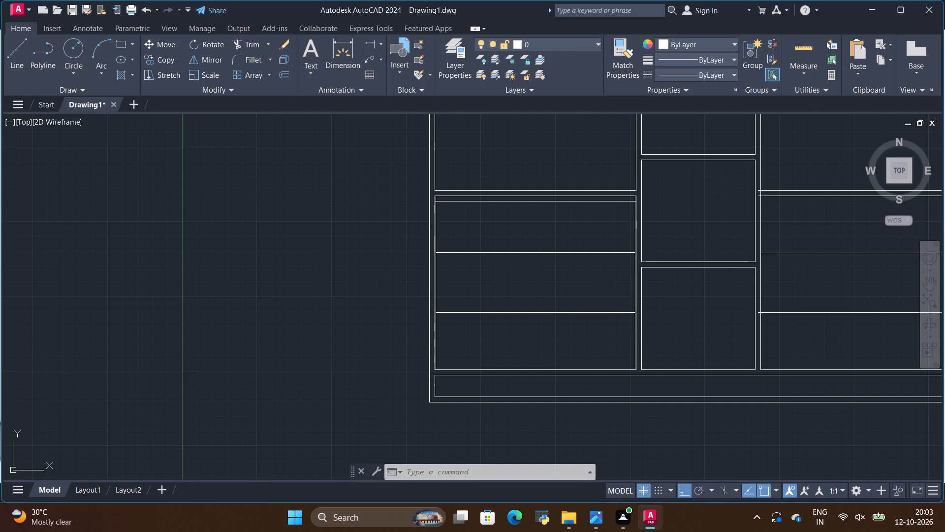
key("alt+Tab")
key("alt+Tab")
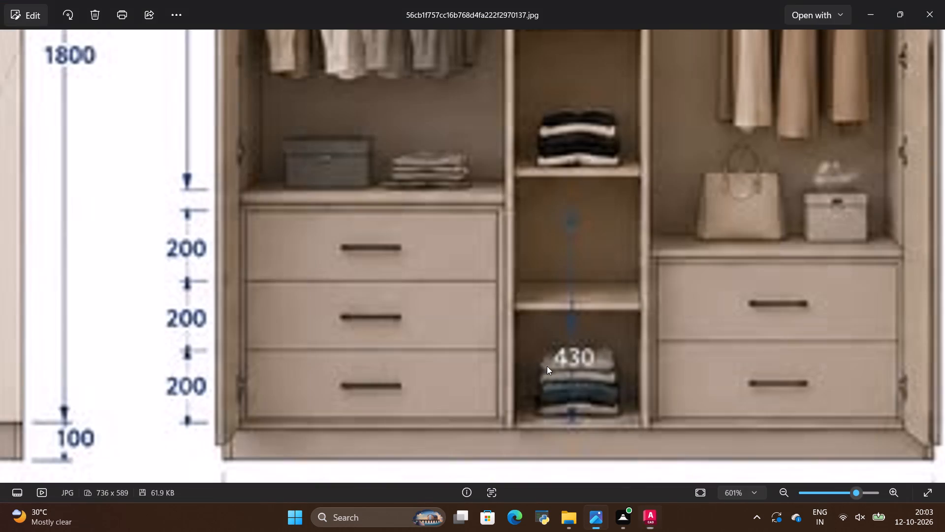
scroll(546, 366, "down", 1)
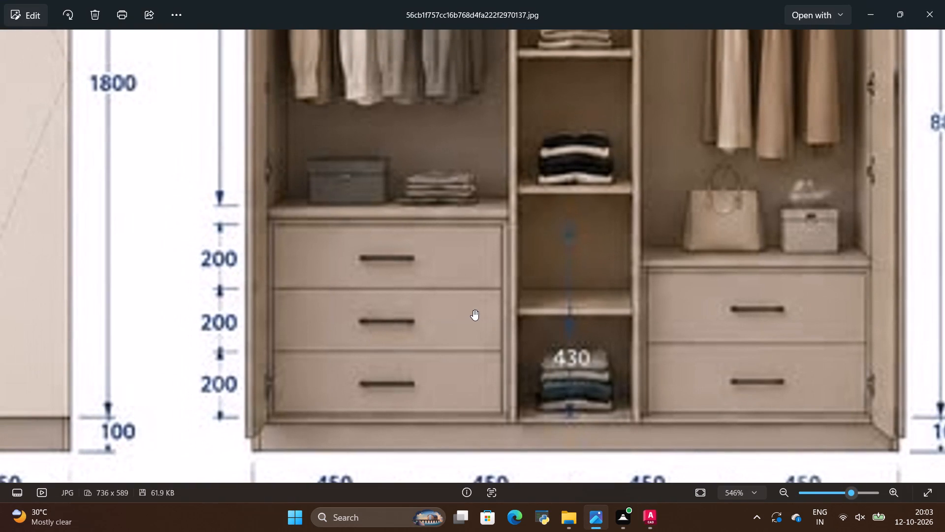
key("alt+Tab")
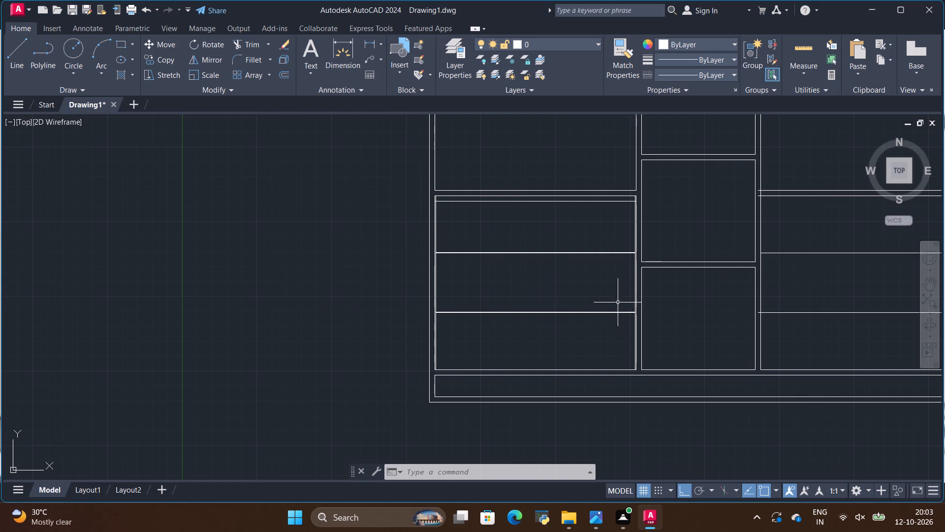
Examine the drawer section's upper right corner and the whole elevation, comparing the frame around the drawers with the reference image.
scroll(639, 206, "up", 4)
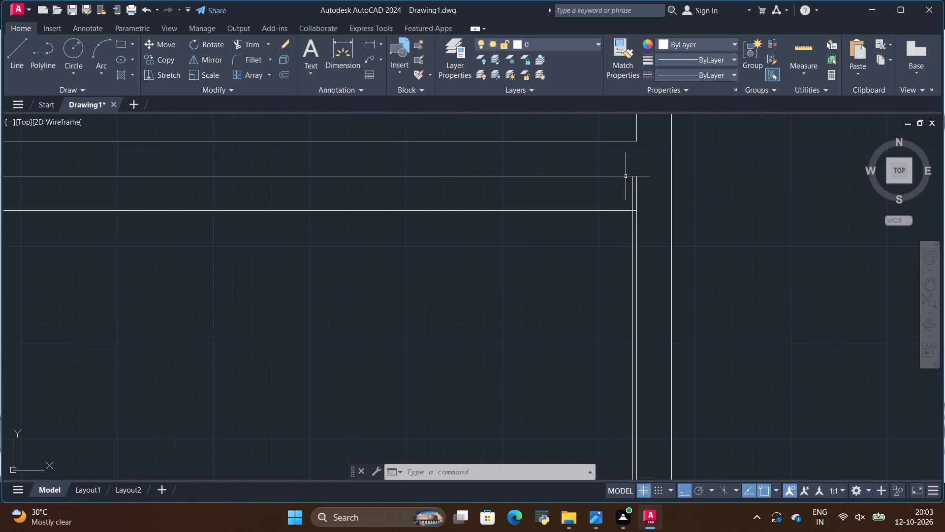
scroll(630, 181, "up", 2)
scroll(663, 194, "down", 6)
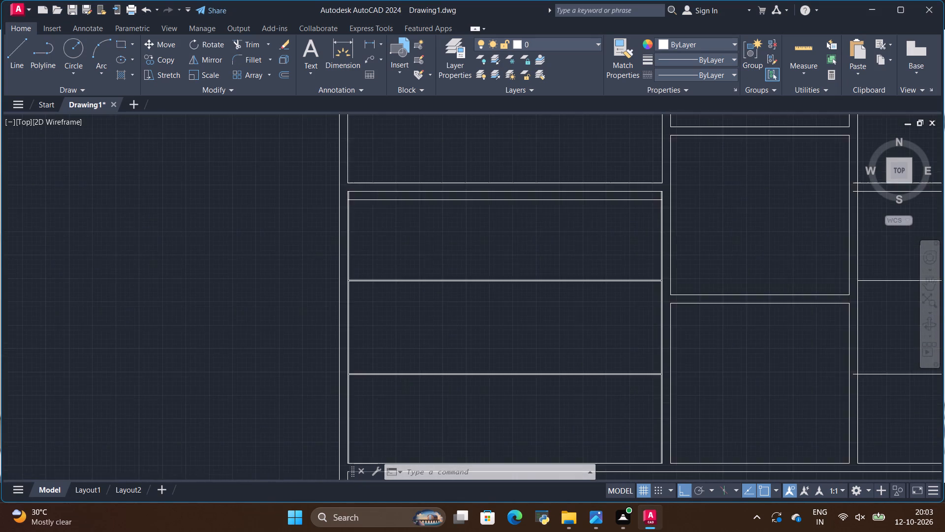
scroll(614, 205, "up", 2)
scroll(595, 198, "down", 2)
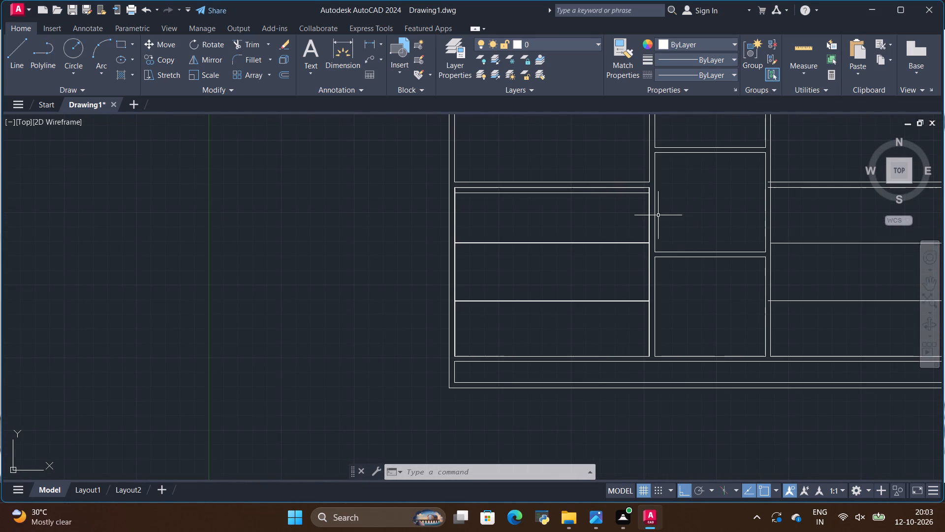
scroll(658, 215, "up", 1)
scroll(656, 216, "down", 4)
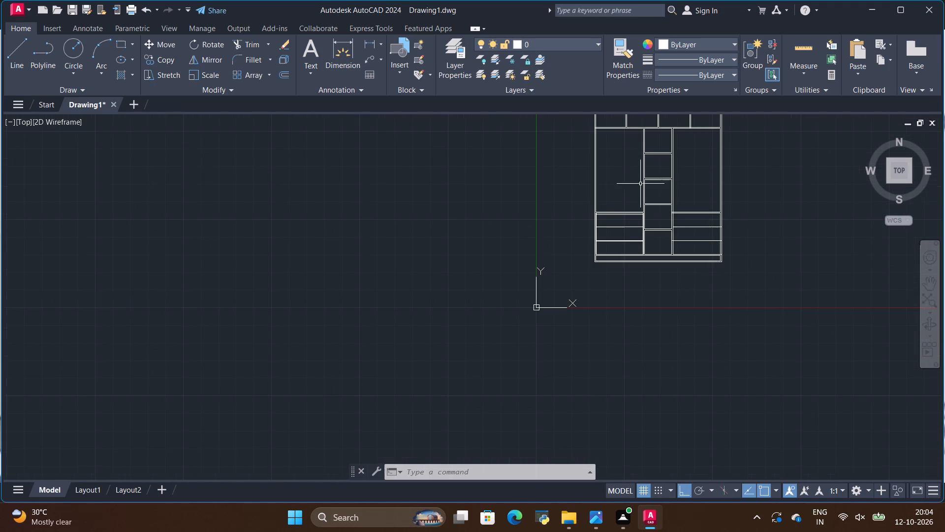
scroll(641, 146, "up", 5)
scroll(644, 163, "down", 2)
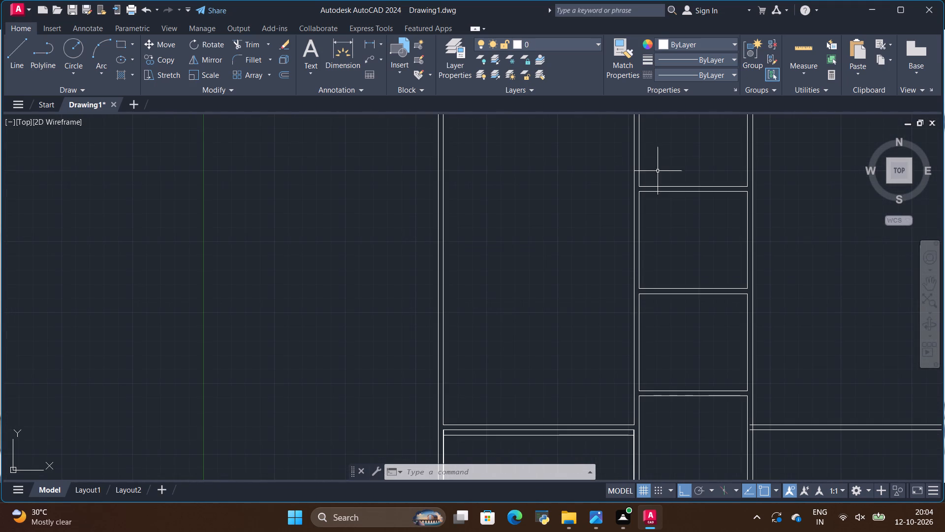
scroll(675, 183, "down", 1)
scroll(601, 241, "down", 1)
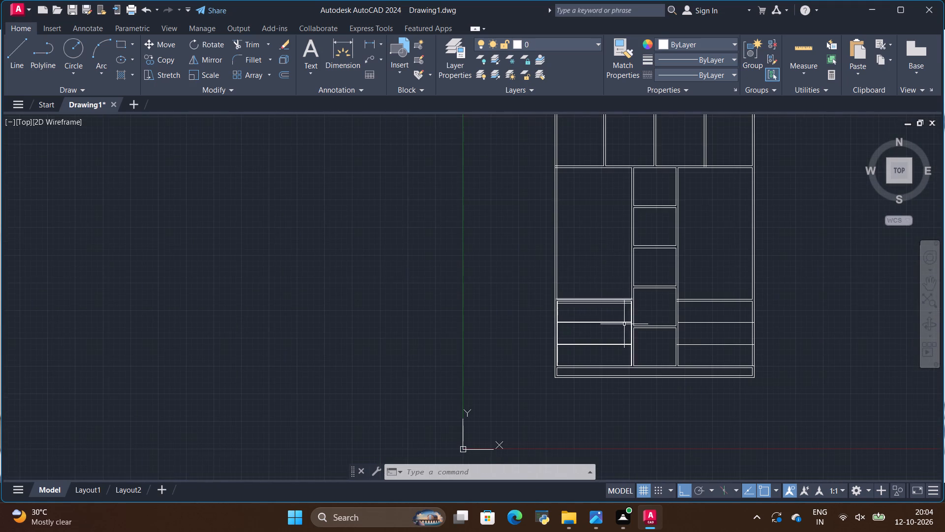
scroll(627, 335, "up", 3)
scroll(607, 217, "up", 3)
scroll(643, 162, "up", 1)
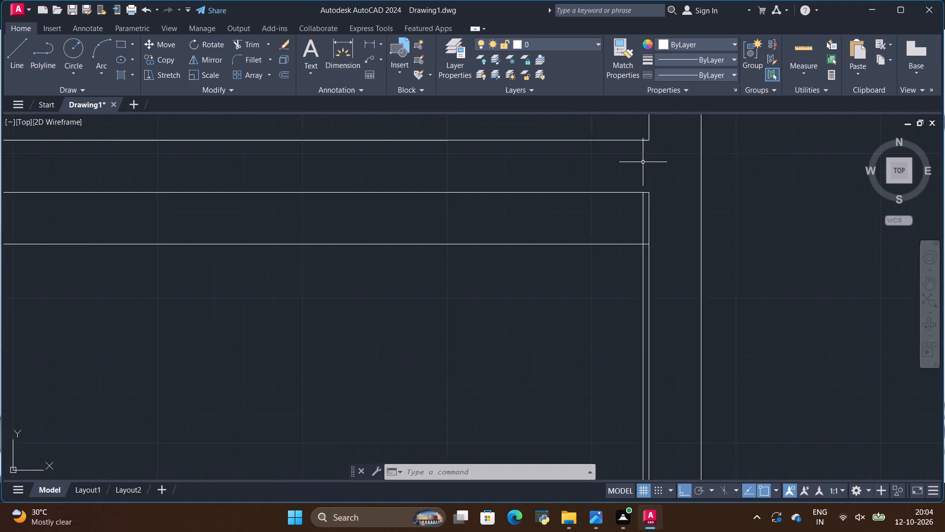
scroll(643, 162, "up", 1)
scroll(653, 211, "down", 5)
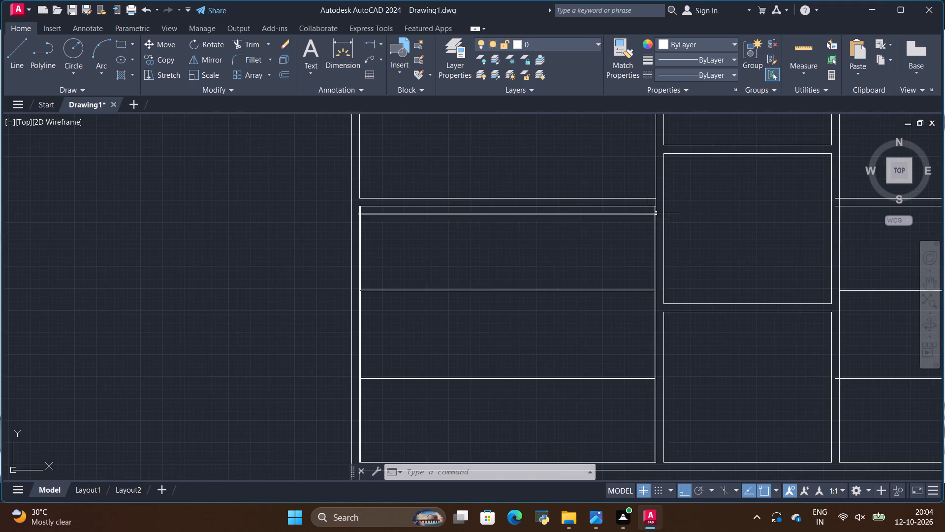
scroll(655, 208, "up", 2)
key("alt+Tab")
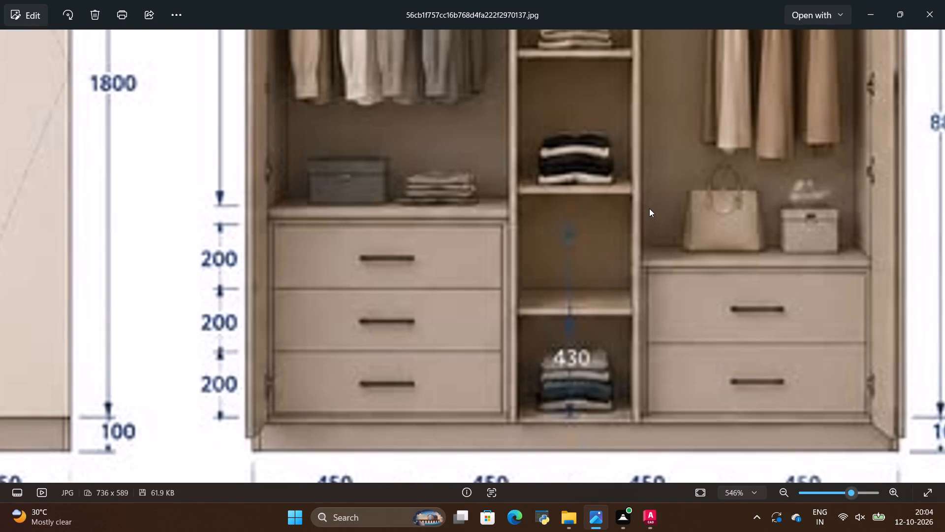
key("alt+Tab")
Copy the two right side lines of the left bay's drawer section 18 mm inward to the left.
scroll(641, 216, "up", 3)
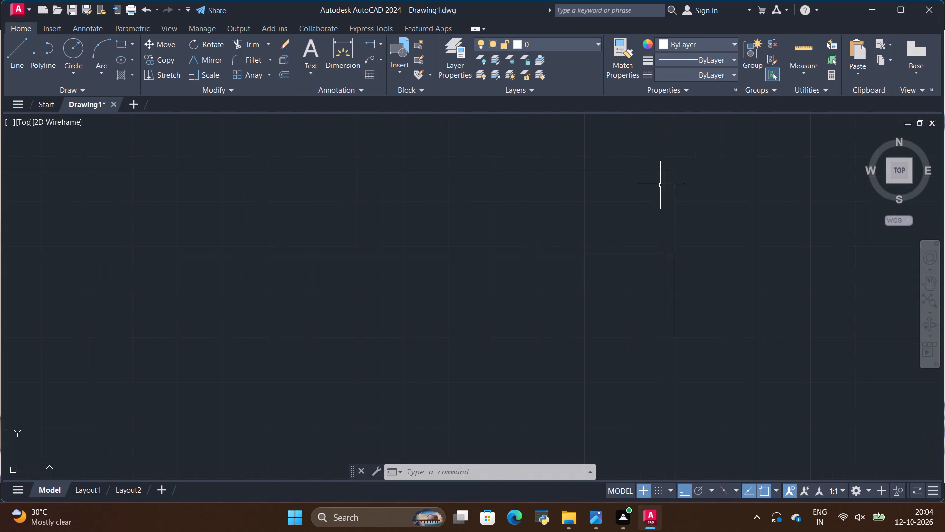
scroll(662, 158, "up", 1)
left_click(677, 193)
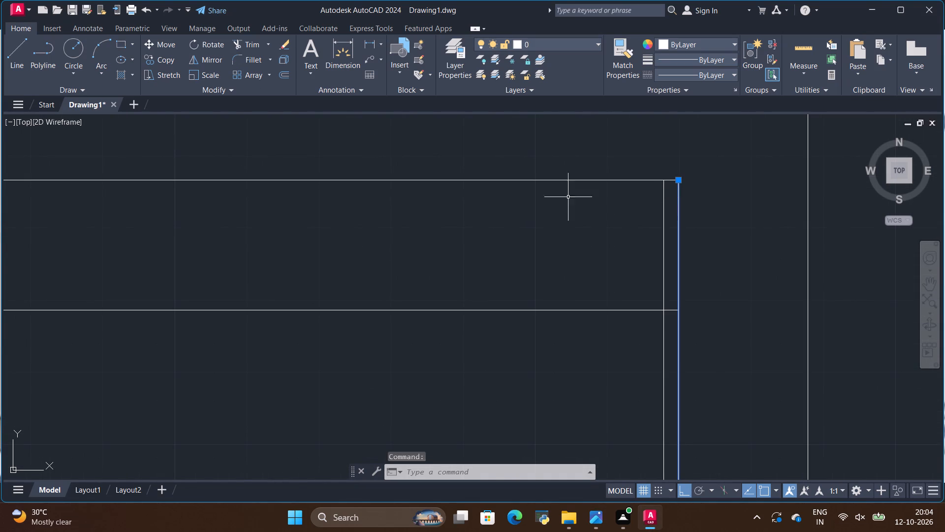
left_click(662, 187)
left_click(172, 60)
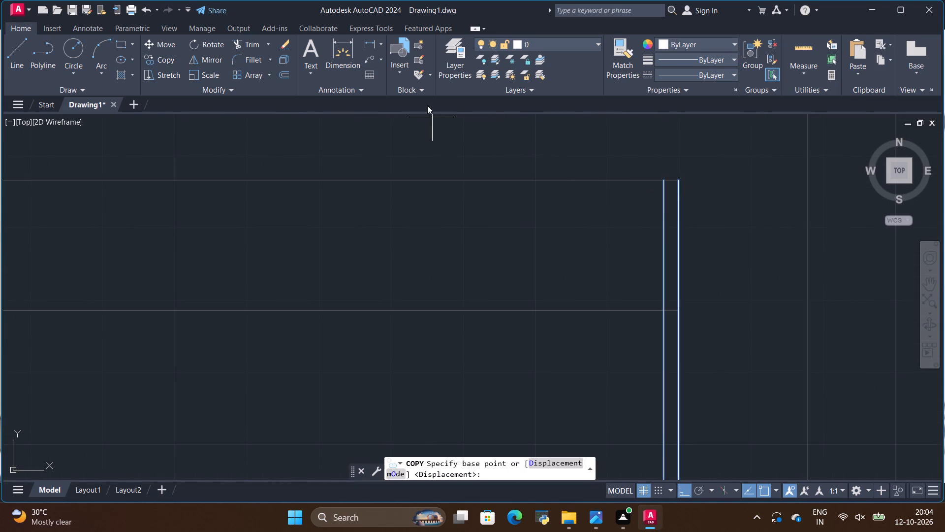
left_click(679, 178)
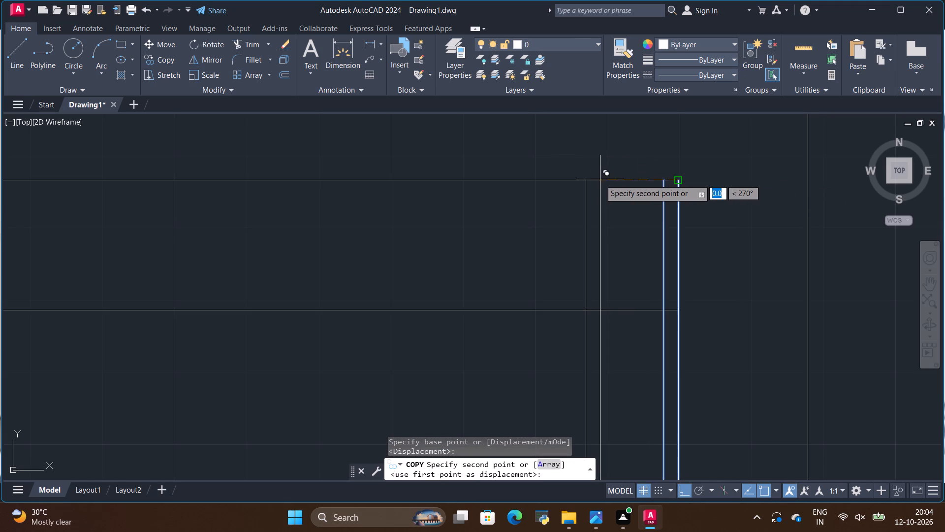
key("BackSpace")
type("18")
key("Return")
key("Escape")
Copy the two left side lines of the left bay's drawer section 18 mm inward to the right.
scroll(612, 188, "down", 7)
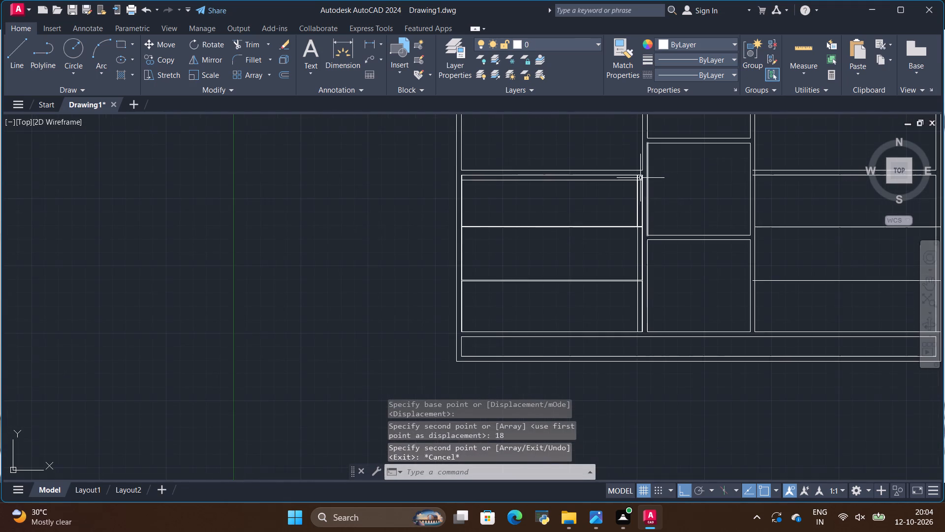
scroll(505, 184, "up", 1)
scroll(456, 173, "up", 2)
scroll(386, 176, "up", 6)
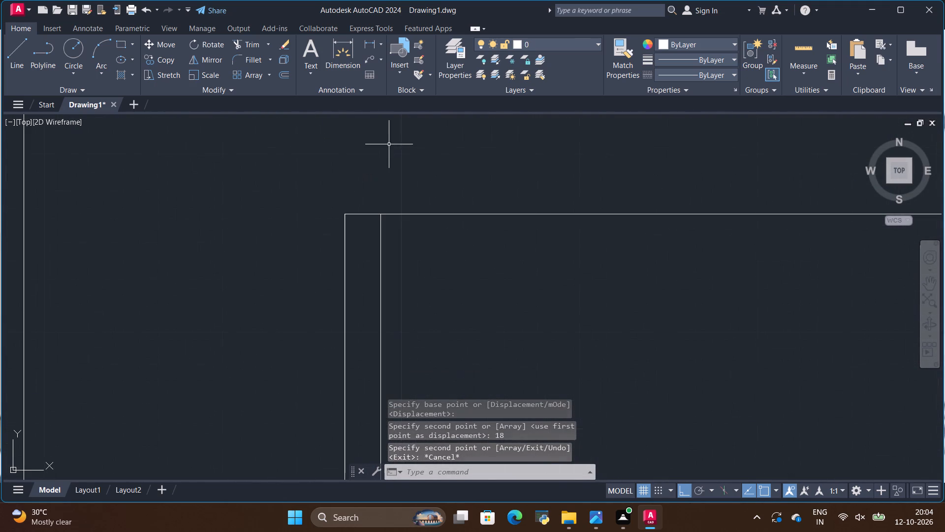
left_click(345, 225)
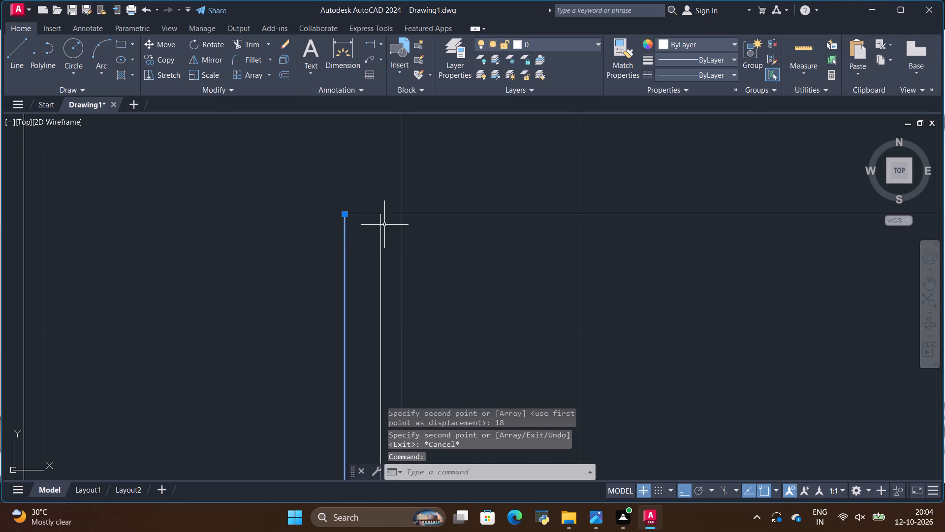
left_click(379, 228)
left_click(164, 60)
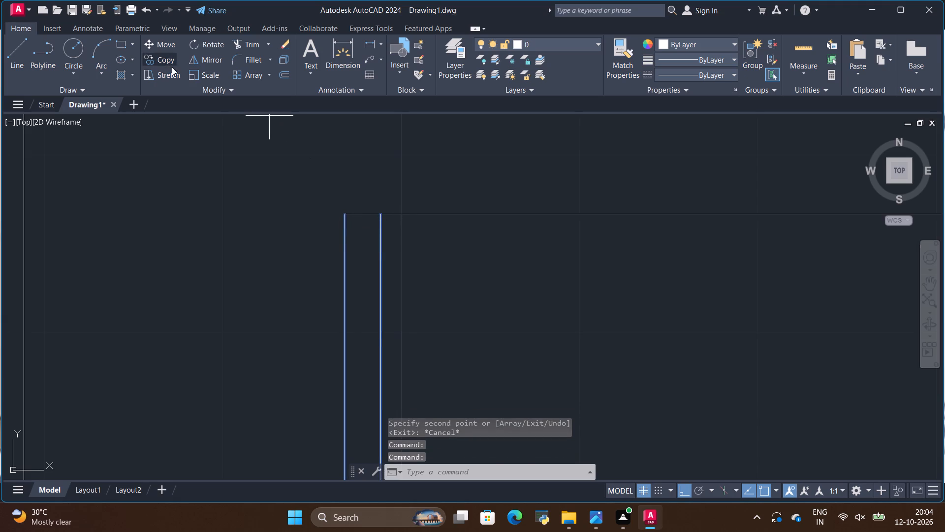
left_click(344, 213)
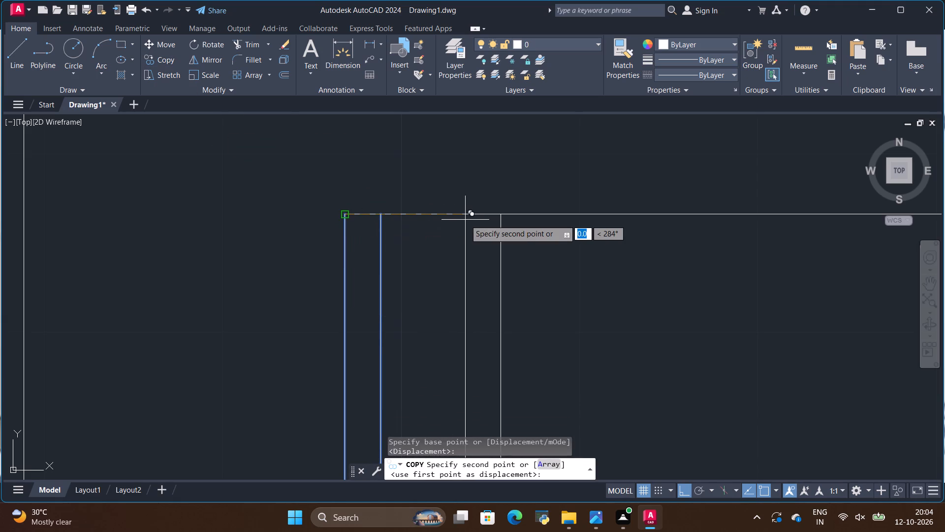
key("BackSpace")
type("18")
key("Return")
key("Escape")
Compare the frame lines around the left bay's drawer section with the three-drawer unit in the reference image.
scroll(439, 214, "down", 9)
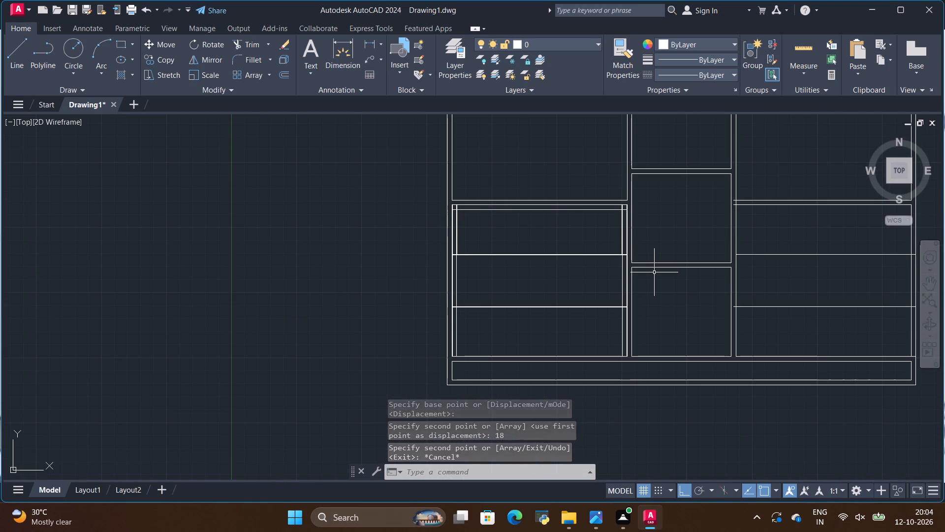
scroll(625, 252, "up", 1)
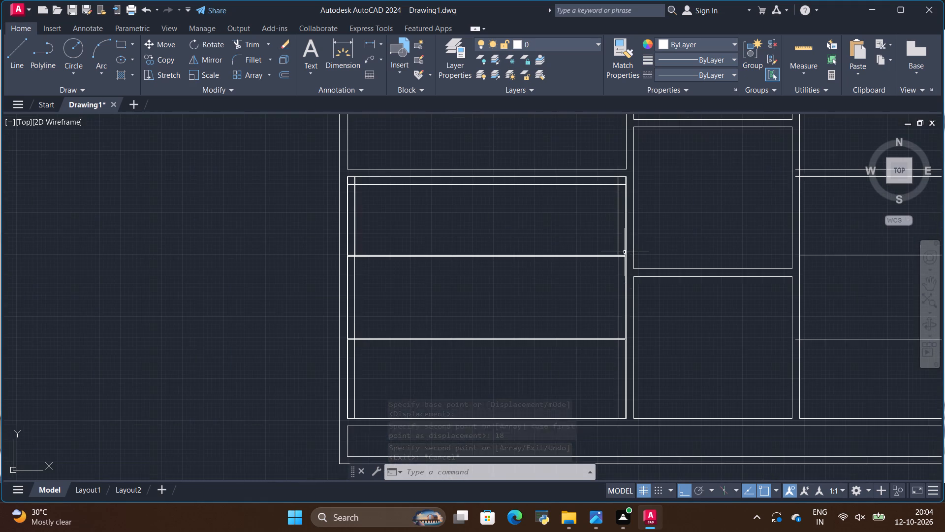
scroll(622, 216, "up", 1)
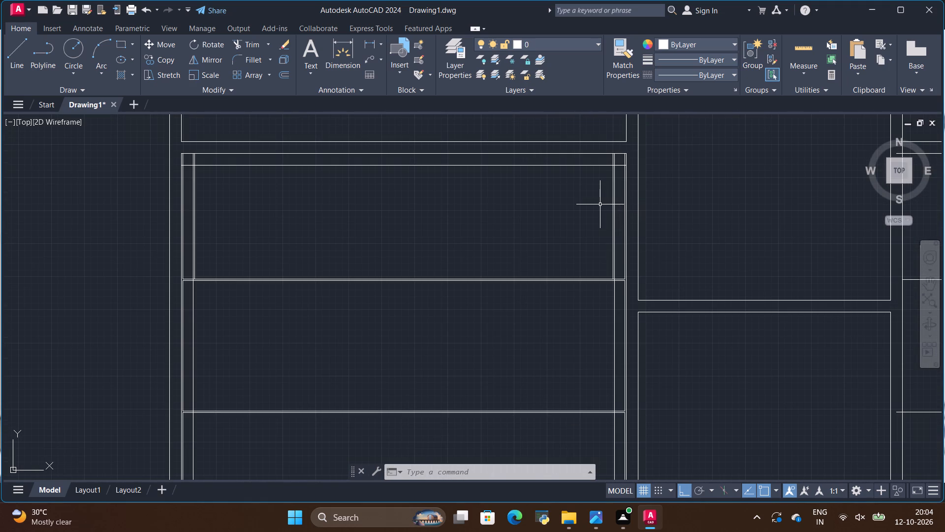
key("alt+Tab")
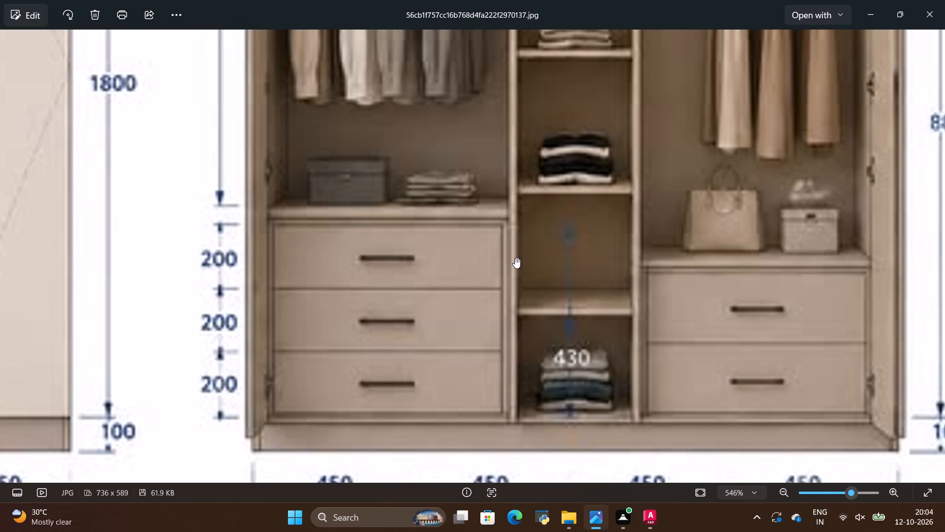
scroll(301, 429, "up", 2)
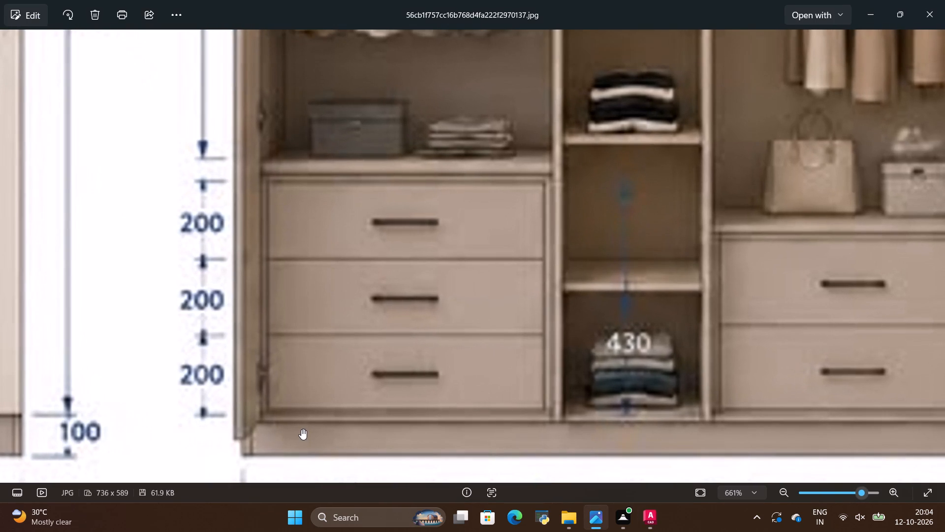
key("alt+Tab")
scroll(523, 239, "down", 2)
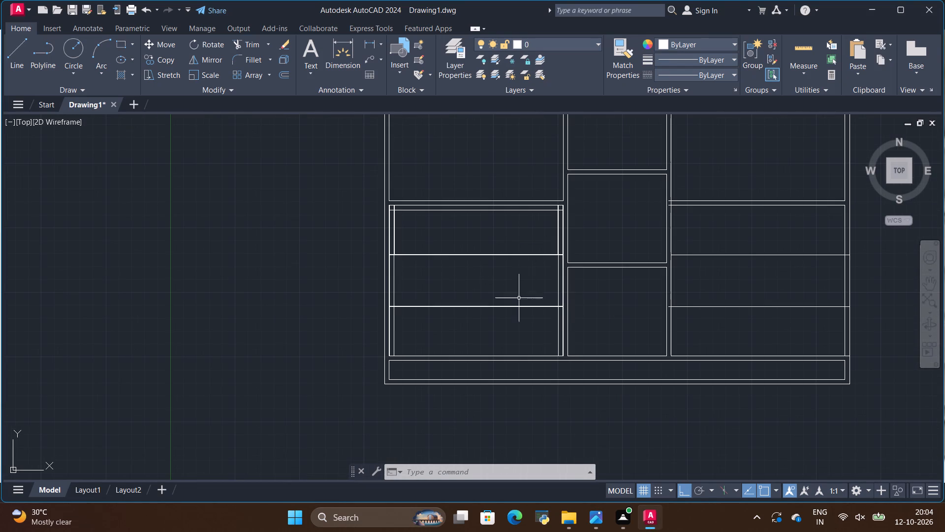
scroll(570, 337, "up", 1)
key("alt+Tab")
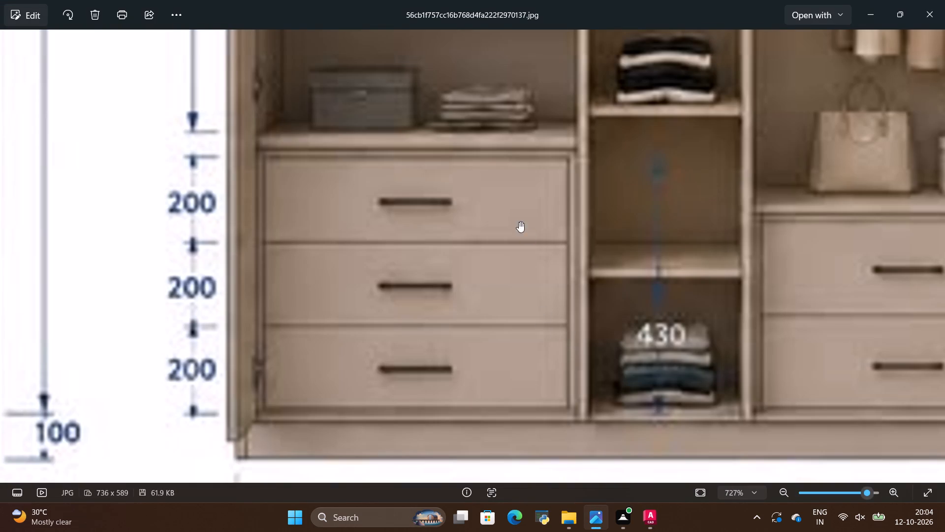
scroll(503, 210, "up", 2)
key("alt+Tab")
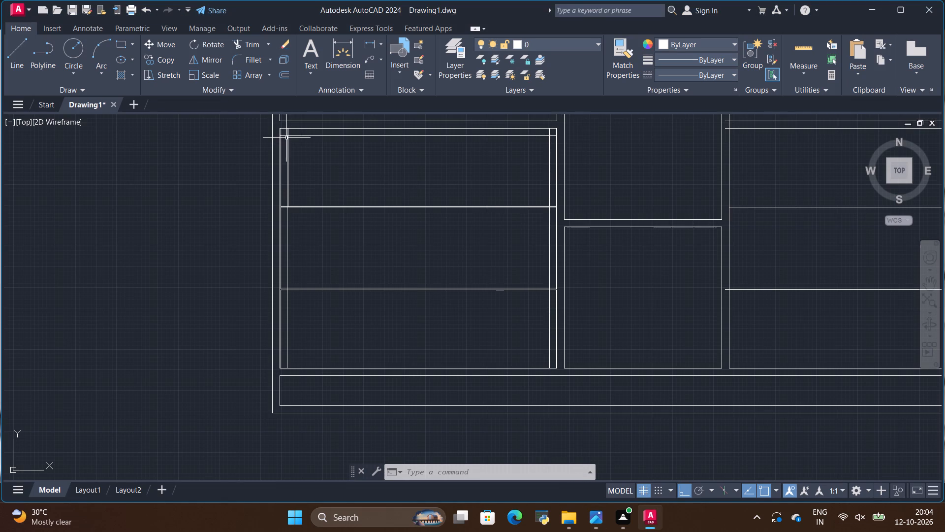
scroll(391, 214, "down", 1)
scroll(388, 177, "up", 1)
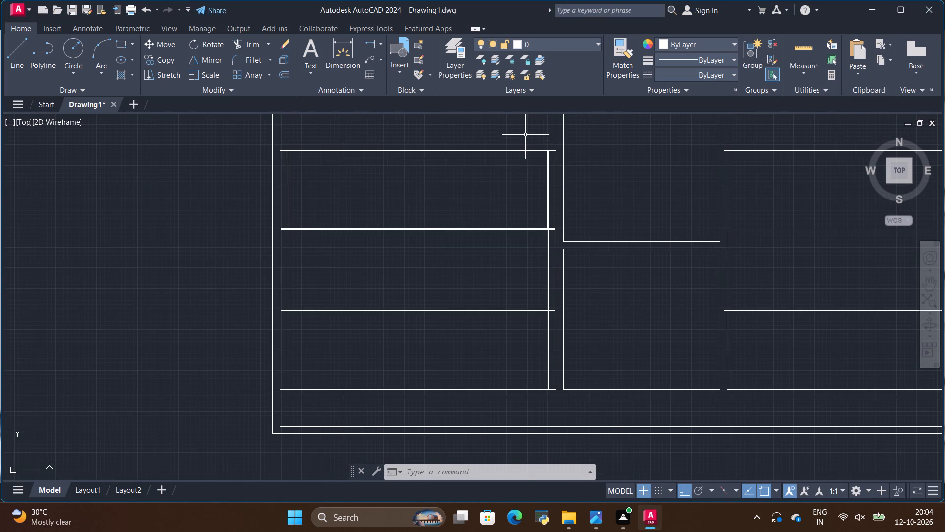
key("alt+Tab")
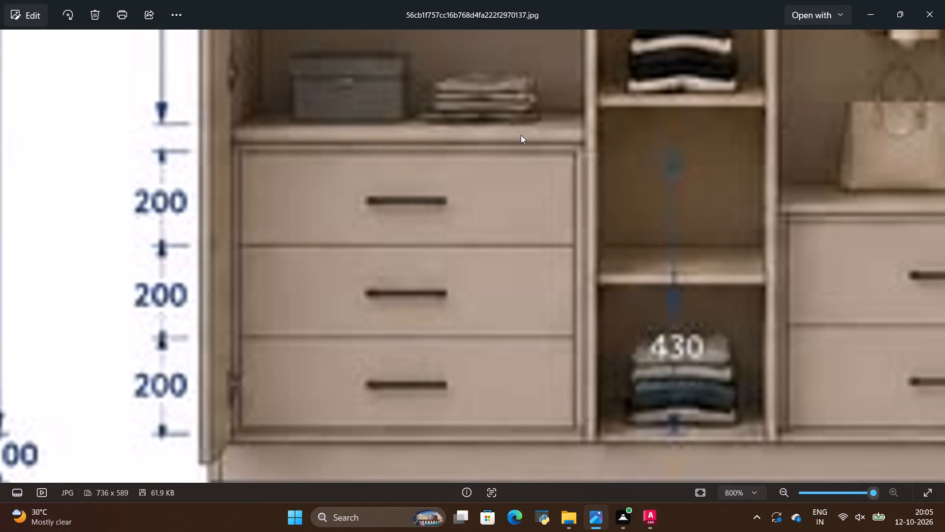
key("alt+Tab")
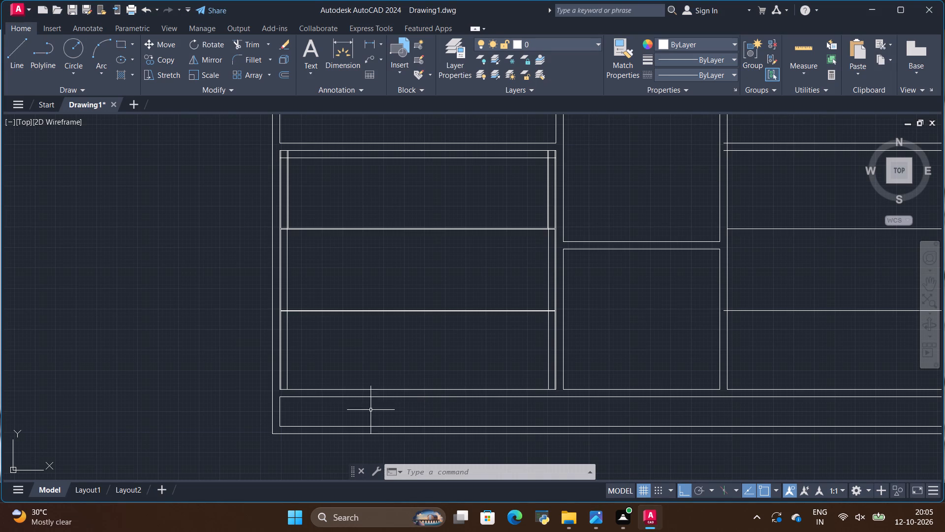
Copy the bottom edge line of the left bay's drawer section 18 mm upward.
scroll(308, 399, "up", 1)
scroll(302, 395, "down", 2)
scroll(313, 383, "up", 5)
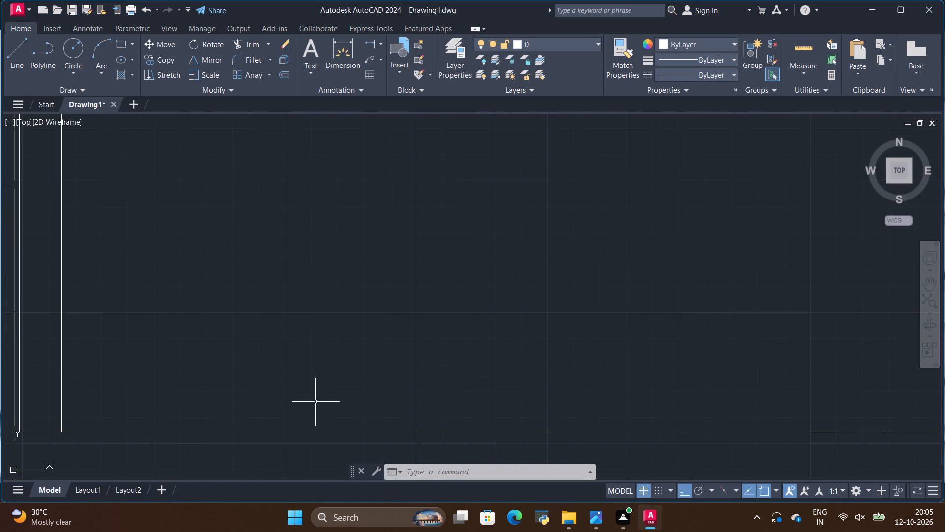
left_click(285, 432)
scroll(414, 382, "down", 3)
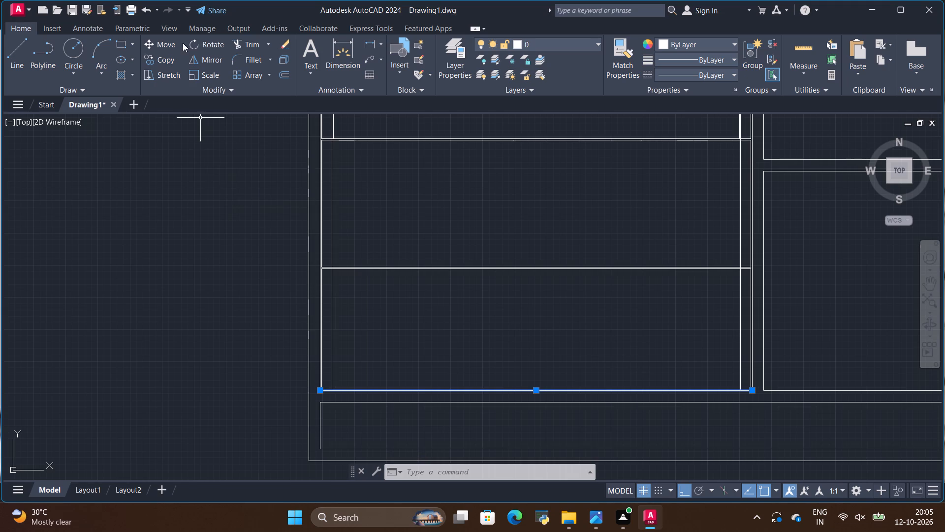
left_click(162, 60)
scroll(326, 361, "up", 2)
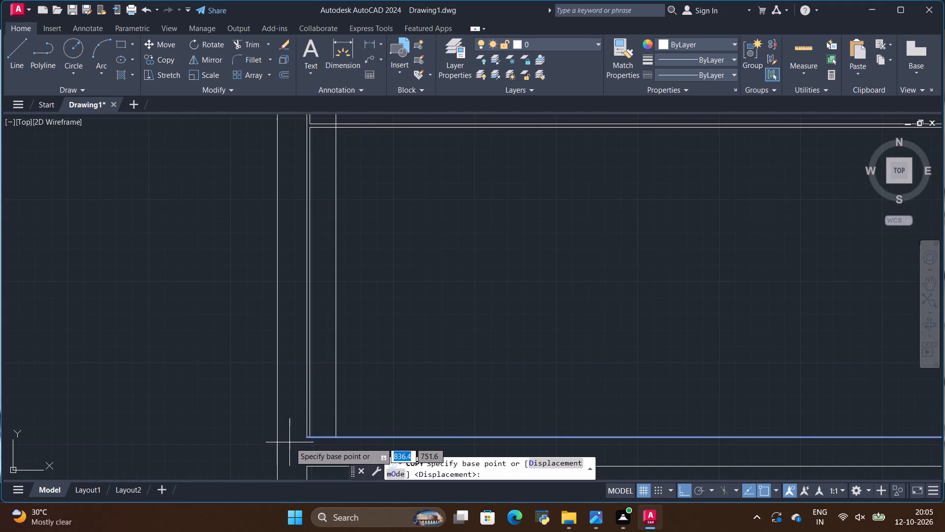
left_click(305, 439)
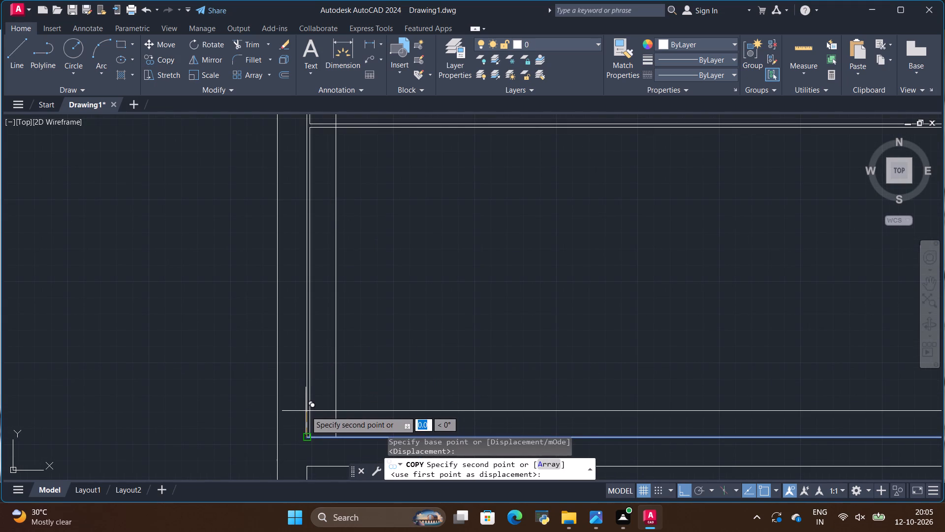
key("BackSpace")
type("18")
key("Return")
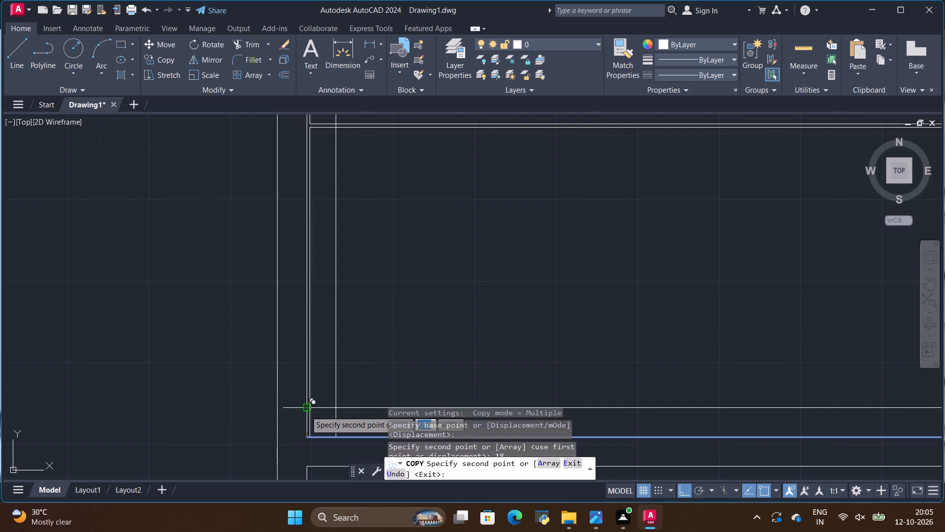
key("Escape")
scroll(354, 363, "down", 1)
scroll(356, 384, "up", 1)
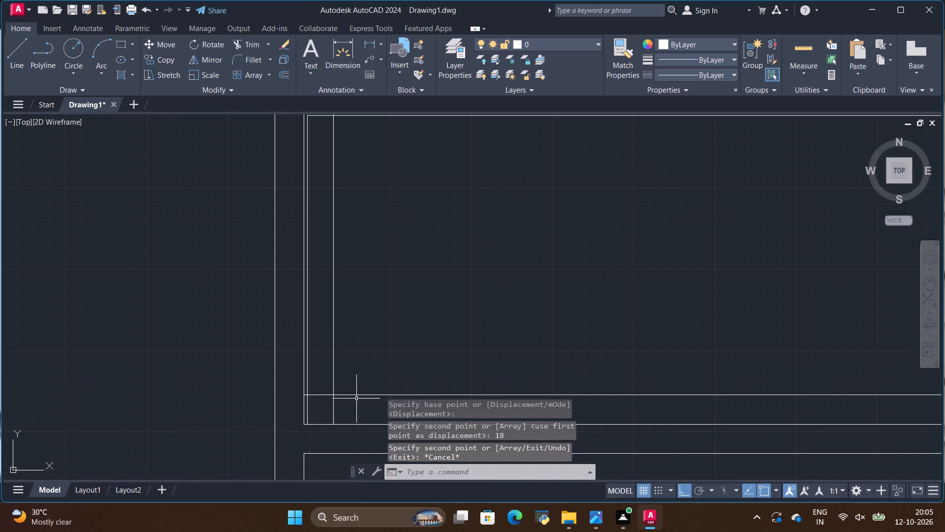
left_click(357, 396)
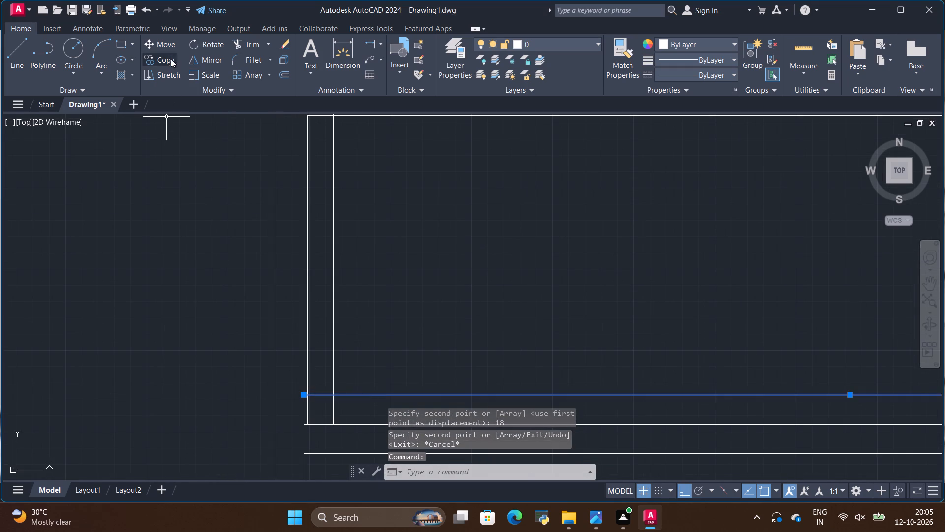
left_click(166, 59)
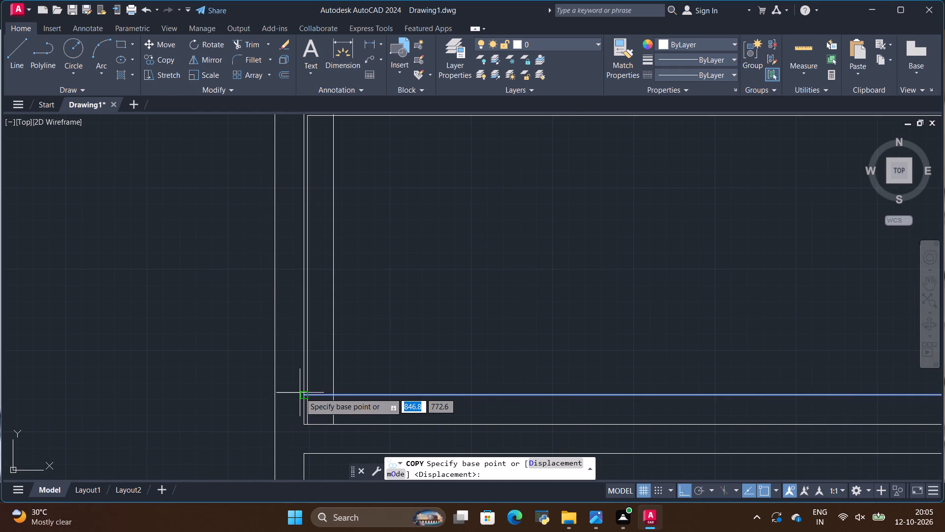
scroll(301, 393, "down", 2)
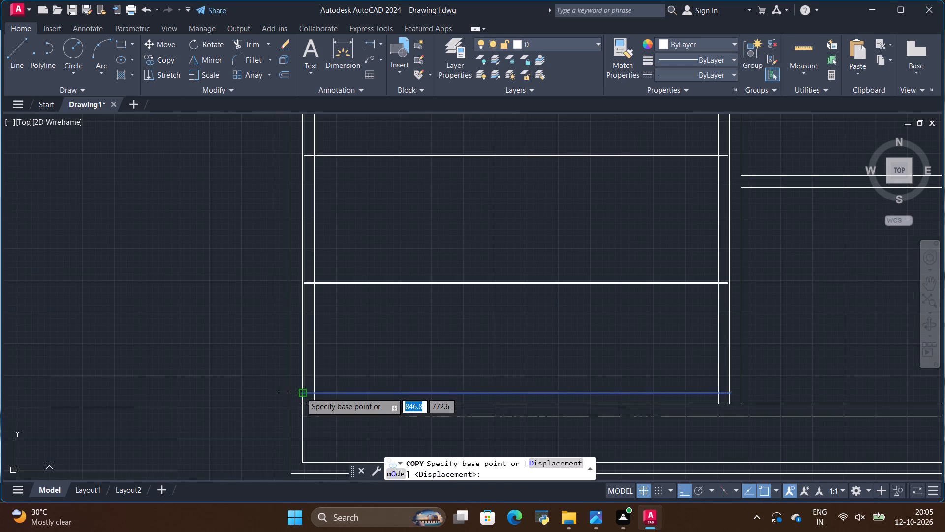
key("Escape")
Check the drawer unit in the reference image, then copy the left bay's inner bottom frame line 2 mm upward.
scroll(297, 341, "down", 2)
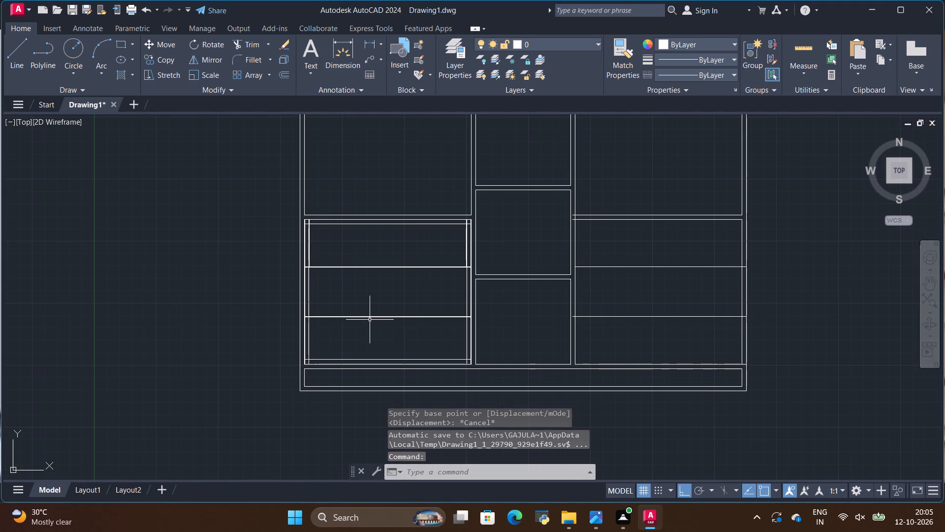
key("alt+Tab")
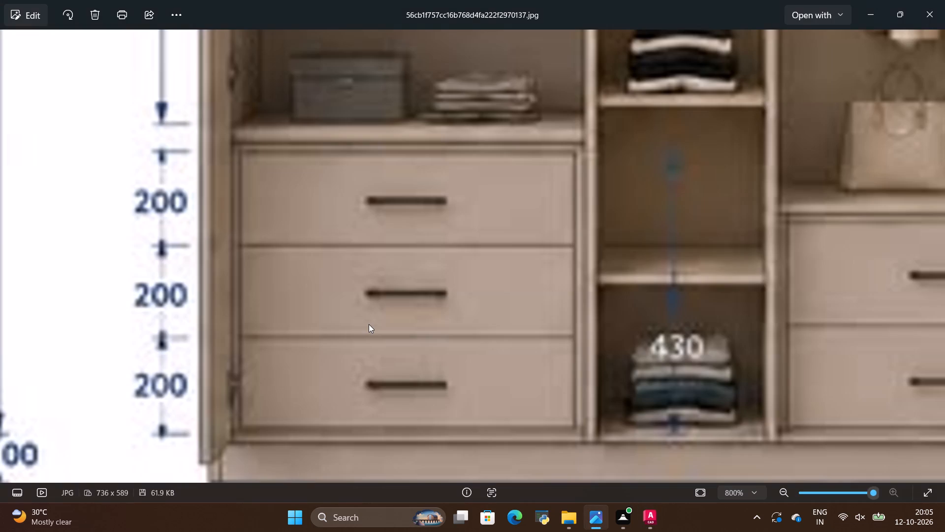
key("alt+Tab")
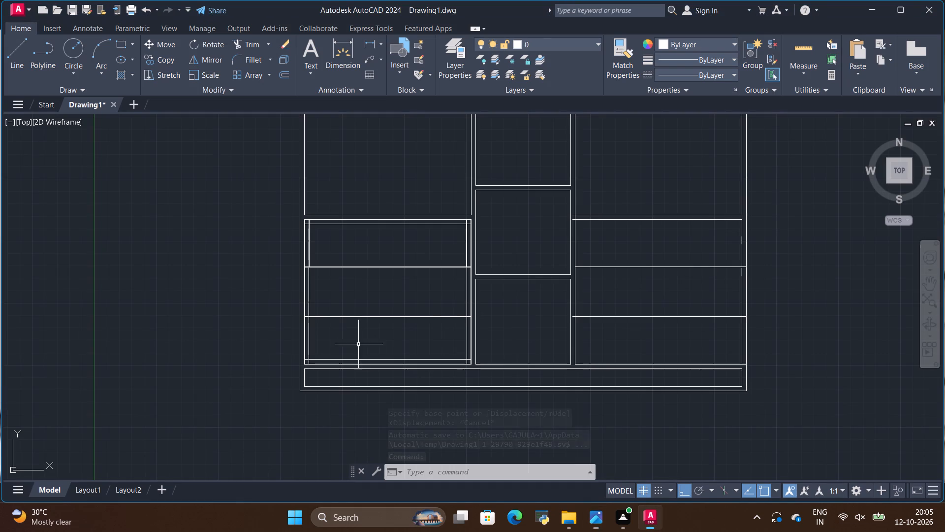
scroll(329, 372, "up", 2)
scroll(229, 344, "up", 2)
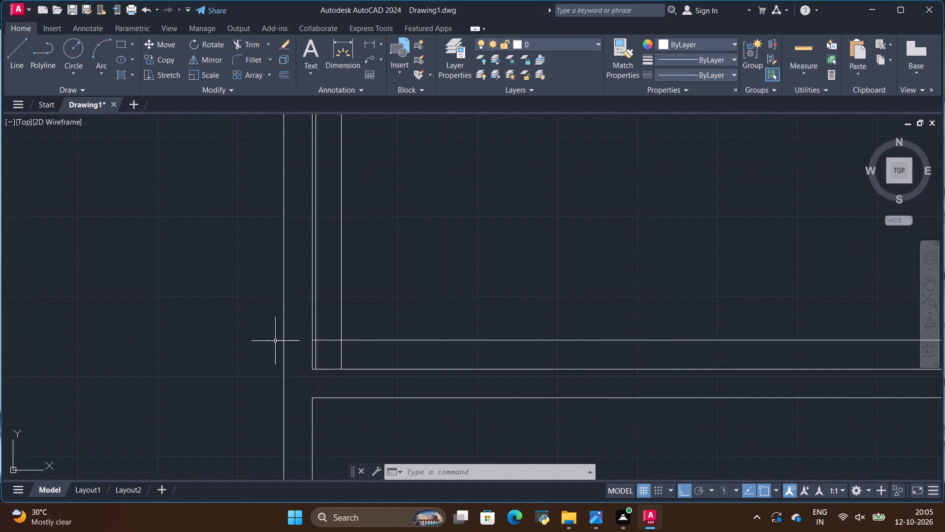
scroll(278, 340, "up", 1)
left_click(398, 342)
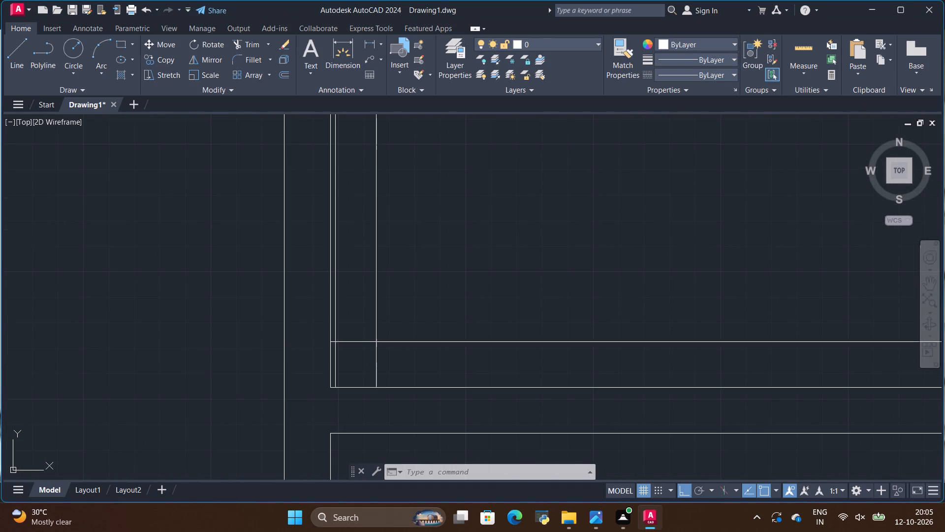
left_click(169, 58)
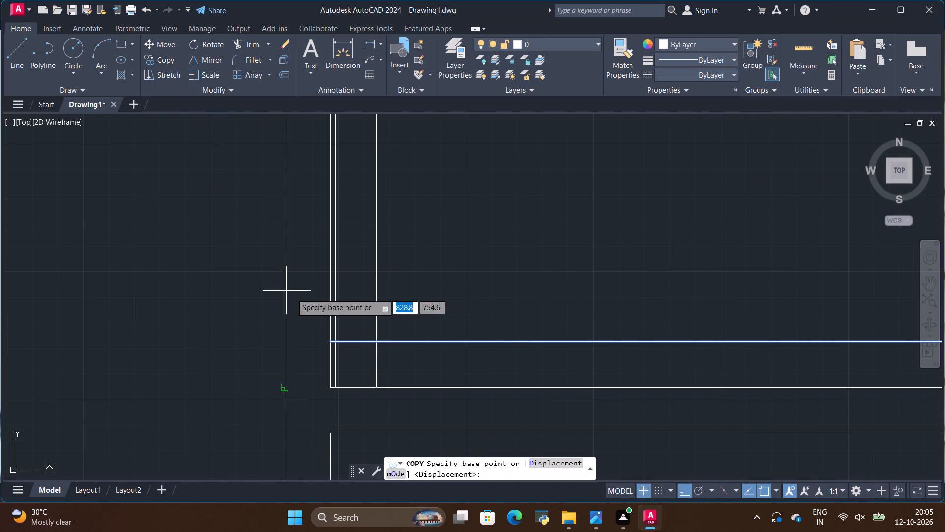
left_click(376, 341)
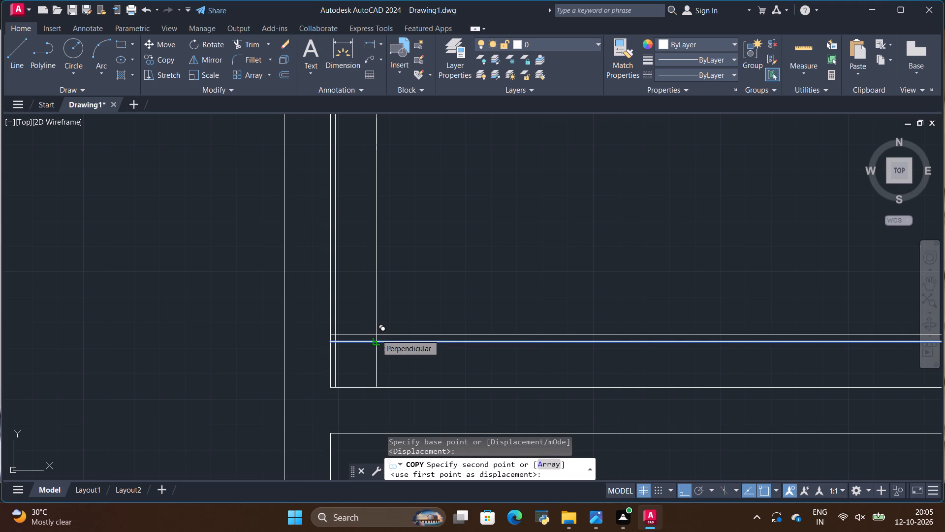
key("BackSpace")
key("2")
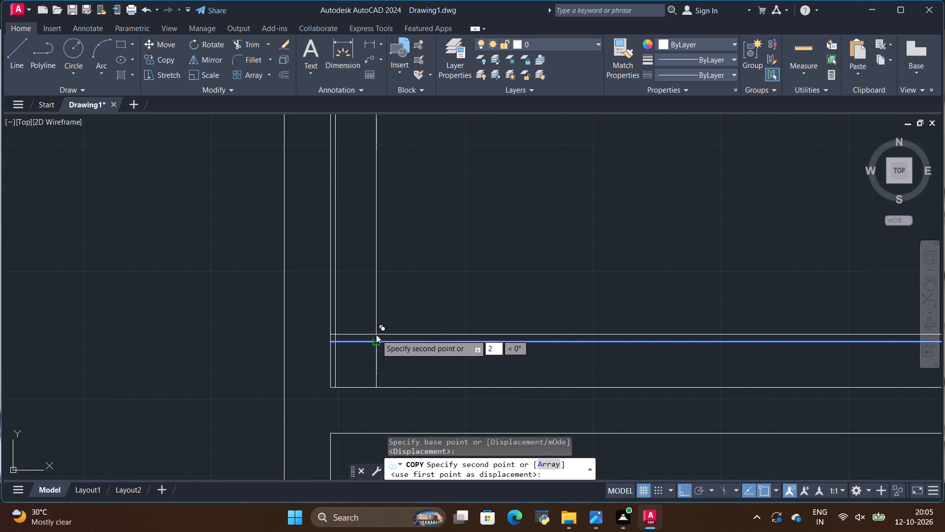
key("Return")
key("Escape")
scroll(395, 331, "down", 6)
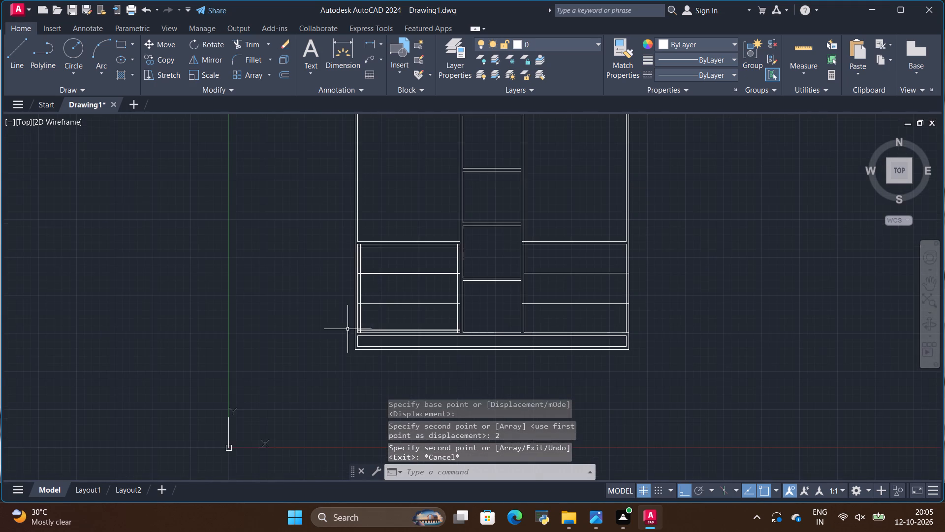
Examine the frame lines and their junctions with the drawer dividers on both sides of the left bay's drawer section.
scroll(400, 275, "up", 2)
scroll(312, 217, "up", 1)
scroll(251, 197, "up", 2)
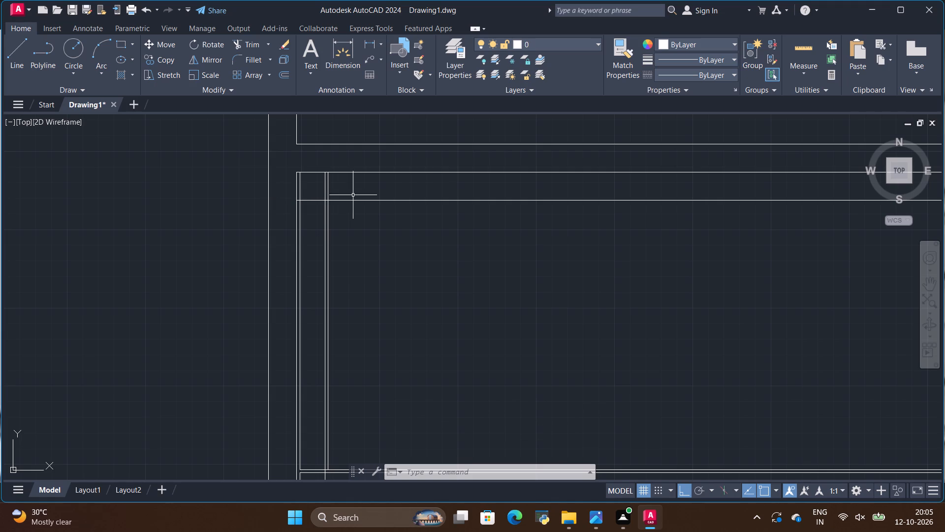
scroll(355, 310, "up", 2)
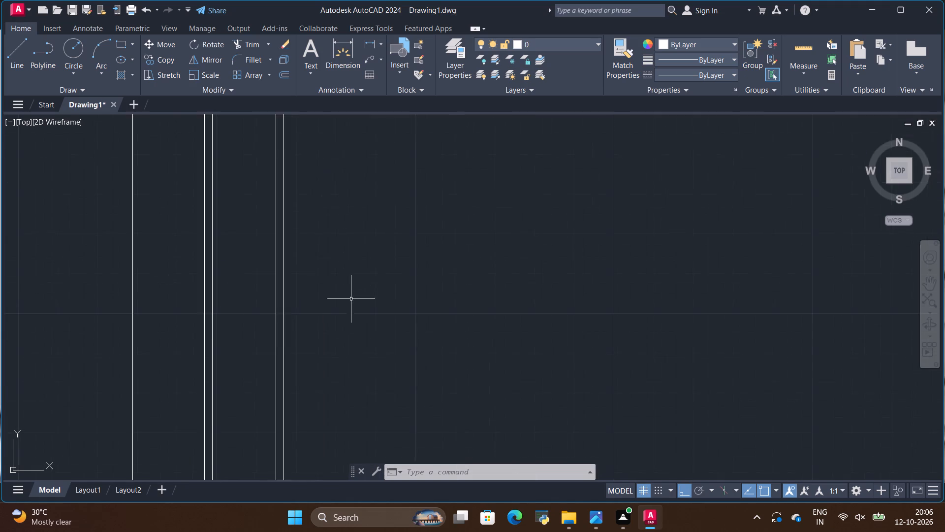
scroll(352, 307, "down", 4)
scroll(248, 227, "down", 3)
scroll(285, 233, "up", 2)
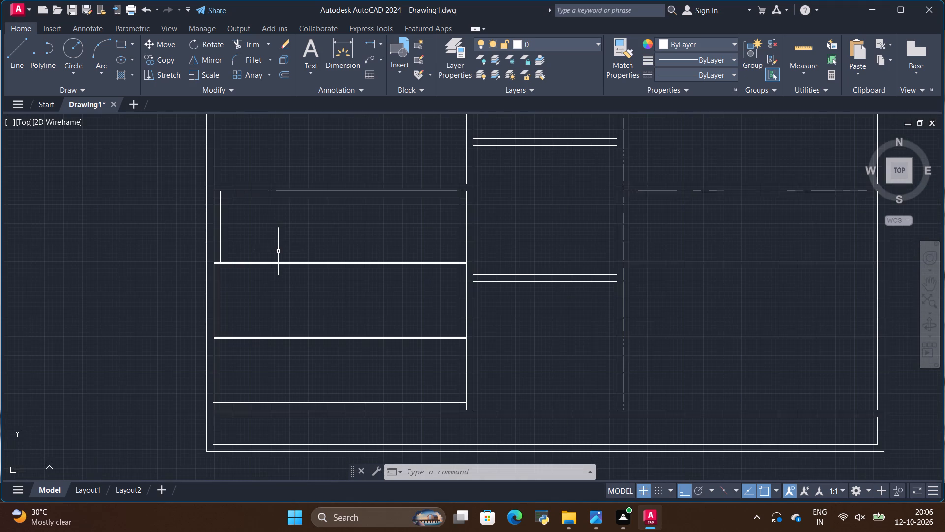
key("alt+Tab")
key("alt+Tab")
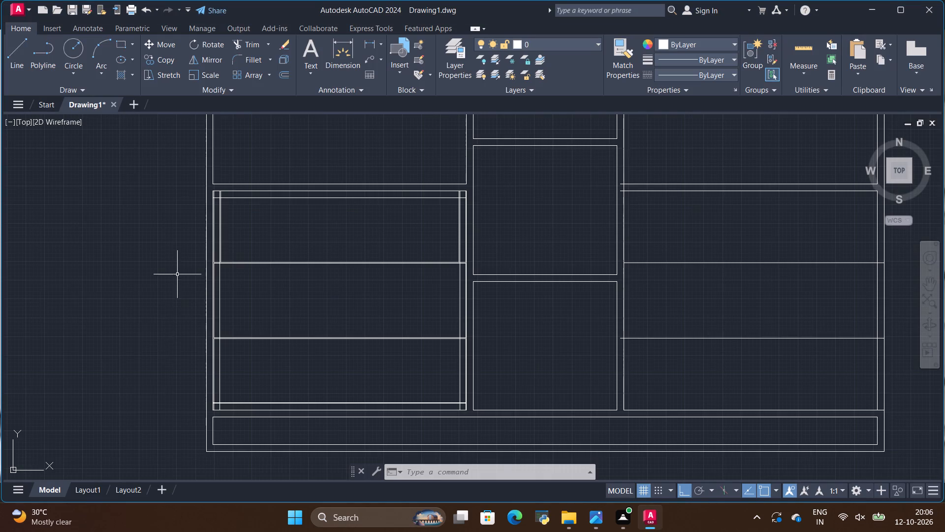
scroll(199, 192, "up", 1)
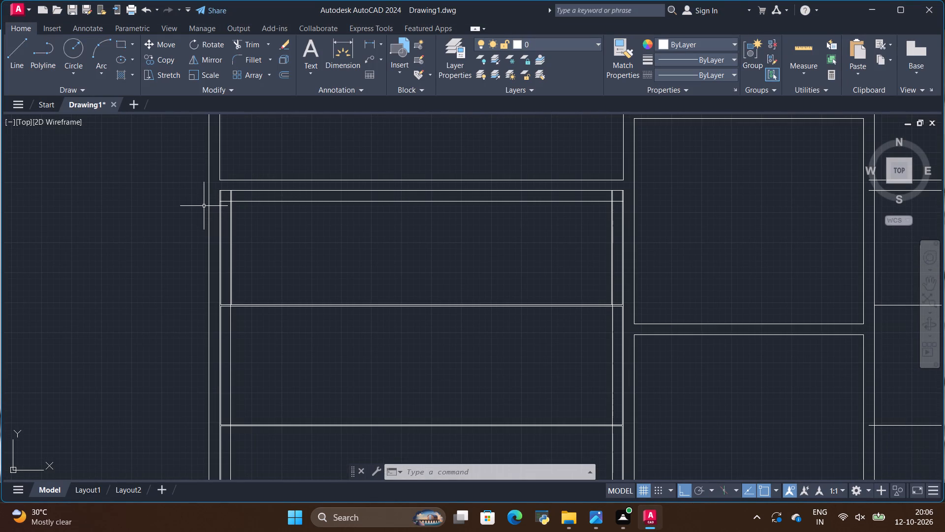
scroll(197, 201, "up", 2)
scroll(255, 211, "down", 2)
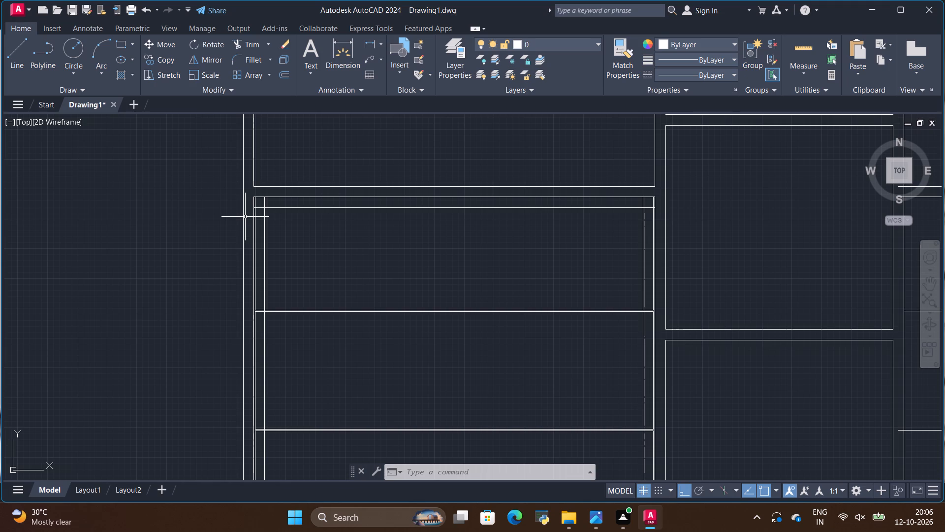
scroll(295, 220, "down", 1)
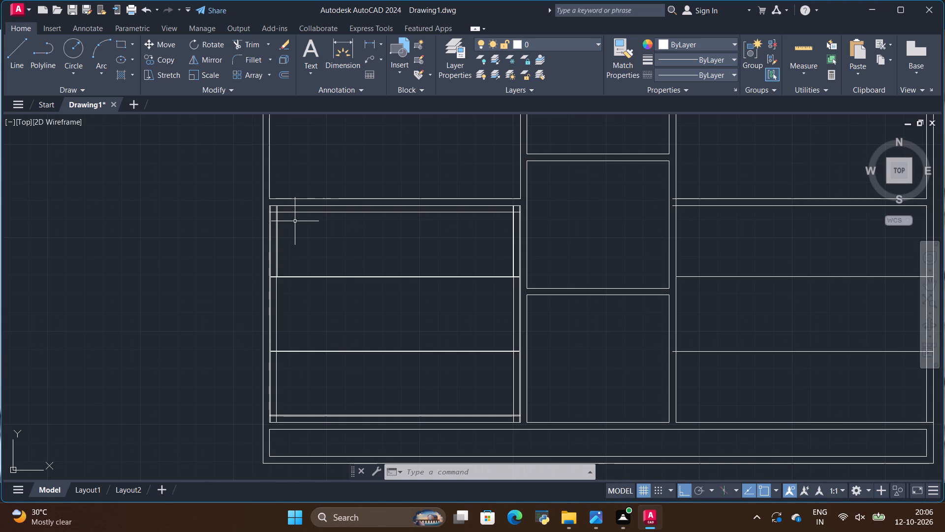
scroll(315, 203, "down", 3)
scroll(338, 197, "up", 2)
scroll(383, 202, "up", 1)
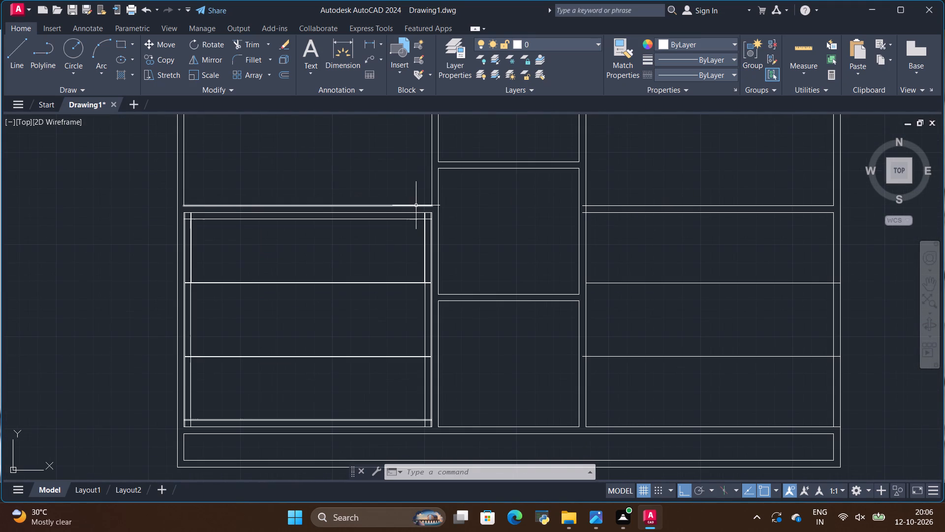
scroll(426, 285, "up", 3)
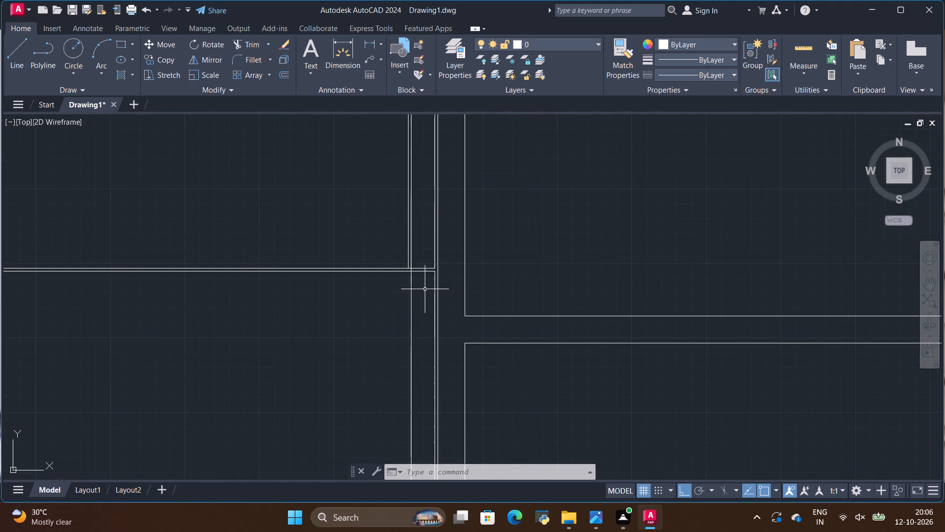
scroll(406, 268, "up", 4)
scroll(440, 273, "down", 1)
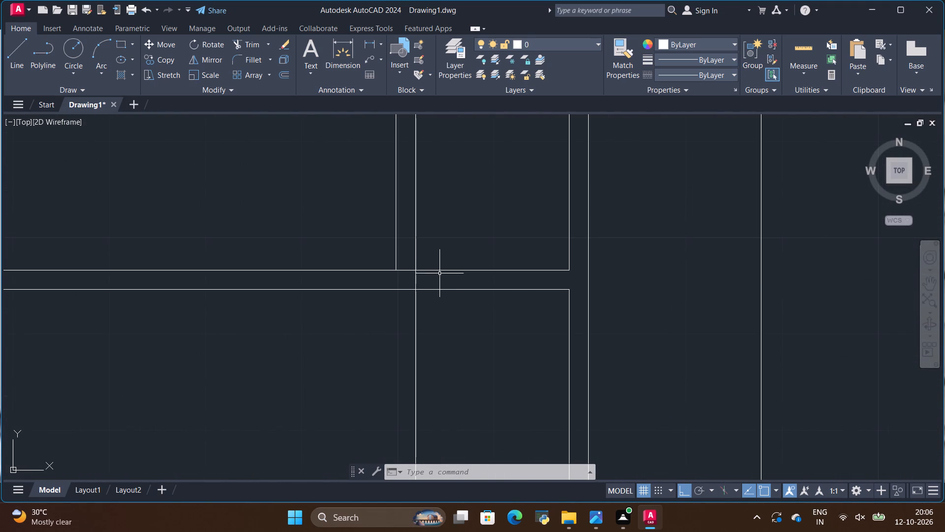
scroll(440, 273, "down", 4)
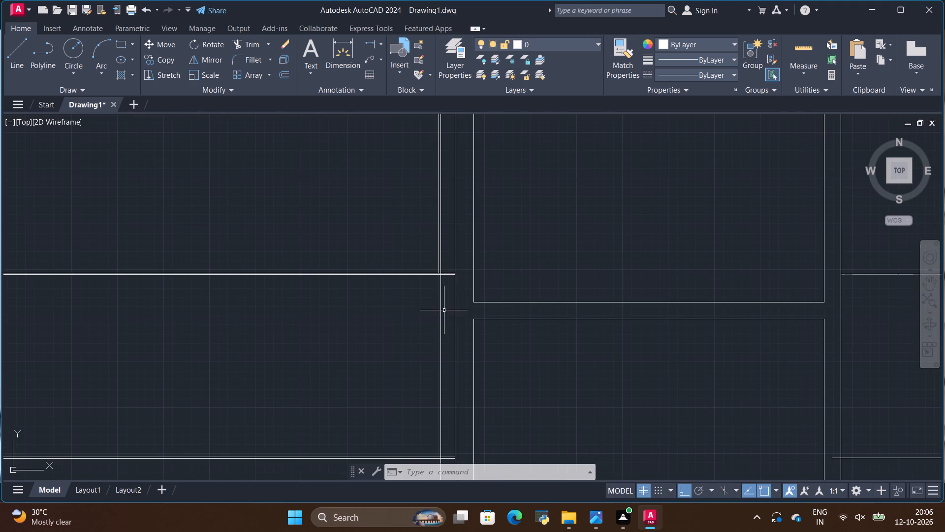
scroll(453, 301, "down", 2)
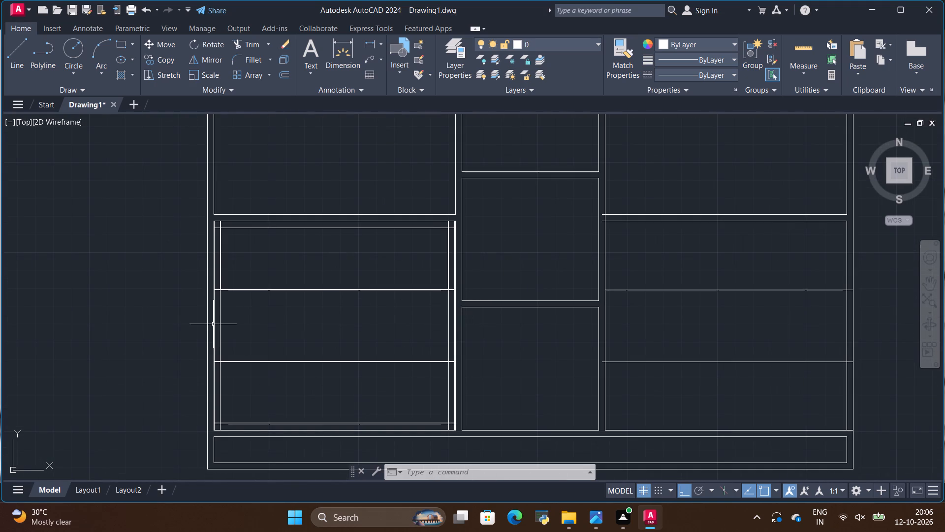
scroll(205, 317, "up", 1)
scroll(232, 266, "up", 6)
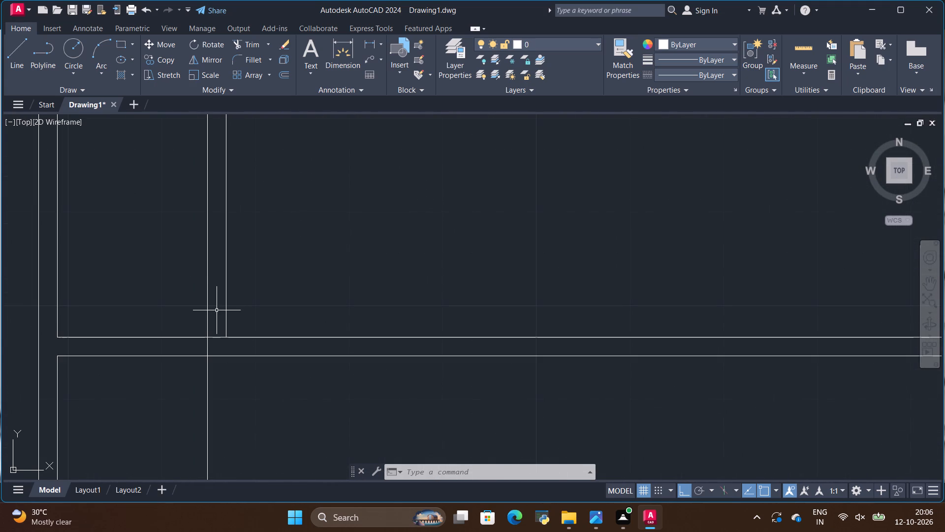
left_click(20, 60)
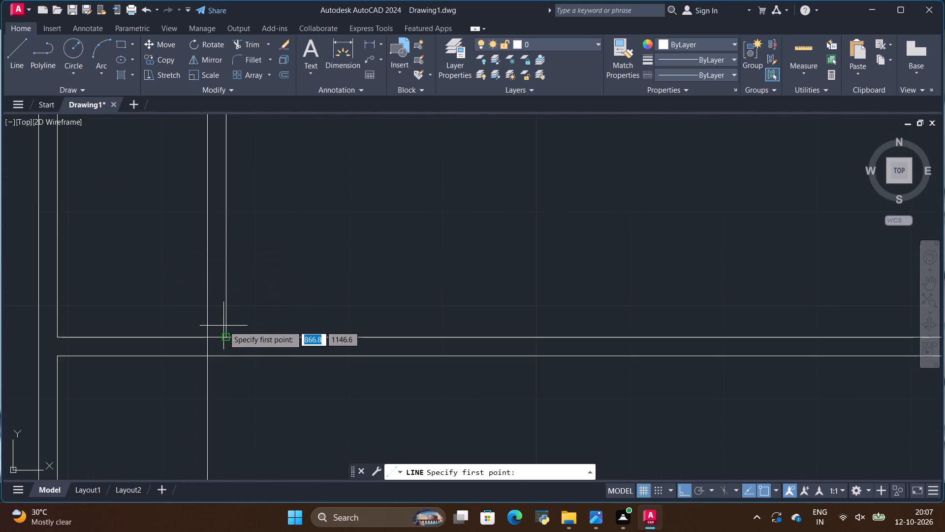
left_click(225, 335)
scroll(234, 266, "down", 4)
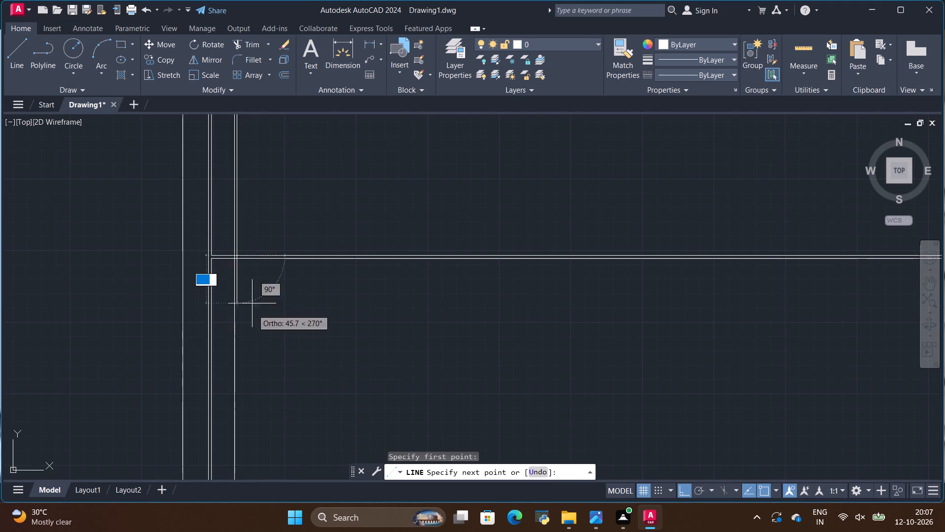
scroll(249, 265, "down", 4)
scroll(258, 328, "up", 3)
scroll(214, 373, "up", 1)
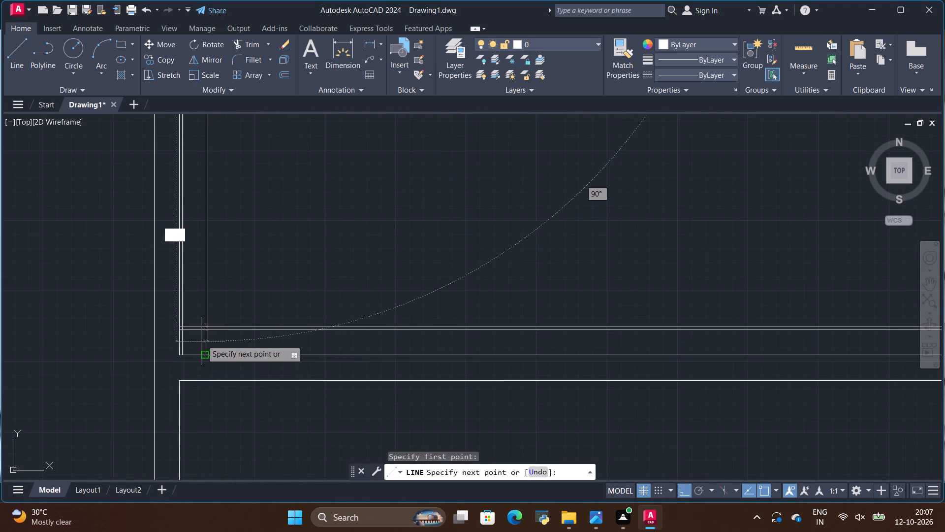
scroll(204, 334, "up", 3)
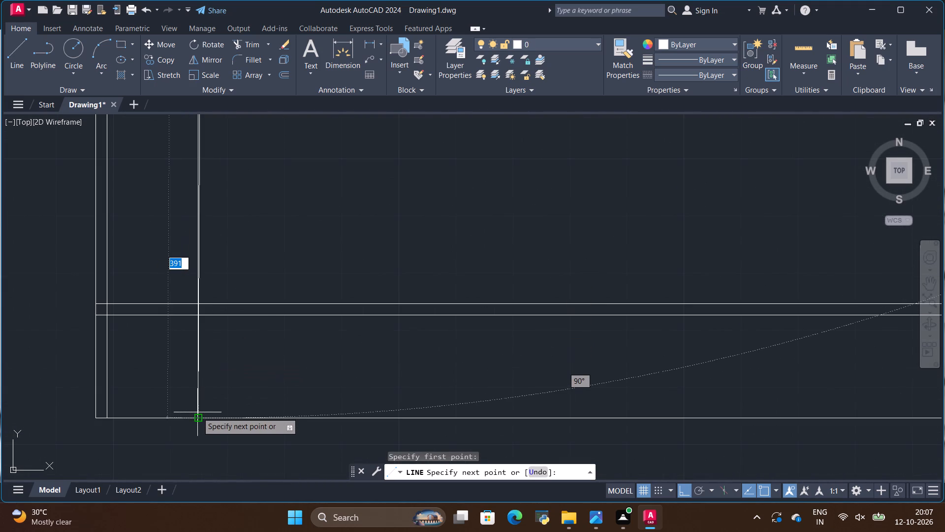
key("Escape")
Draw a vertical line extending the short inner line of the drawer section's right frame from the upper divider down to the section's bottom edge.
scroll(181, 421, "down", 5)
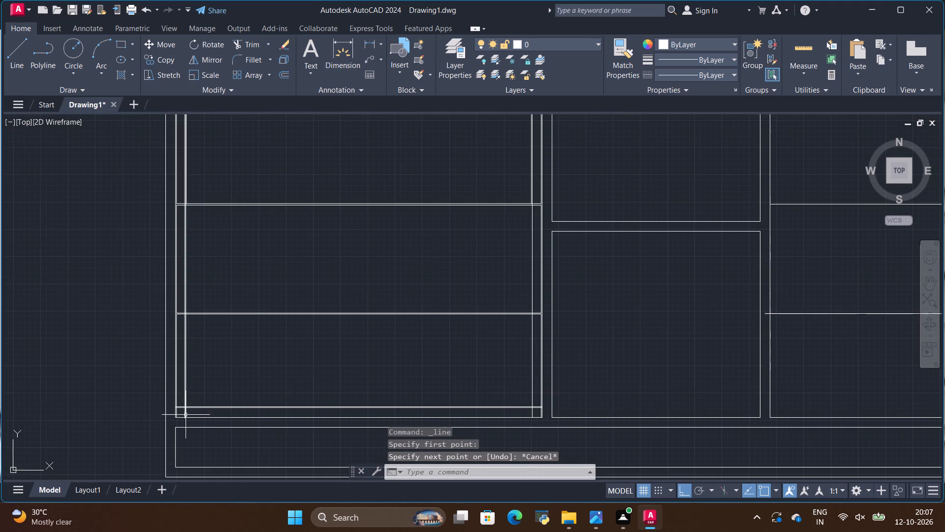
scroll(187, 409, "down", 1)
scroll(174, 228, "up", 3)
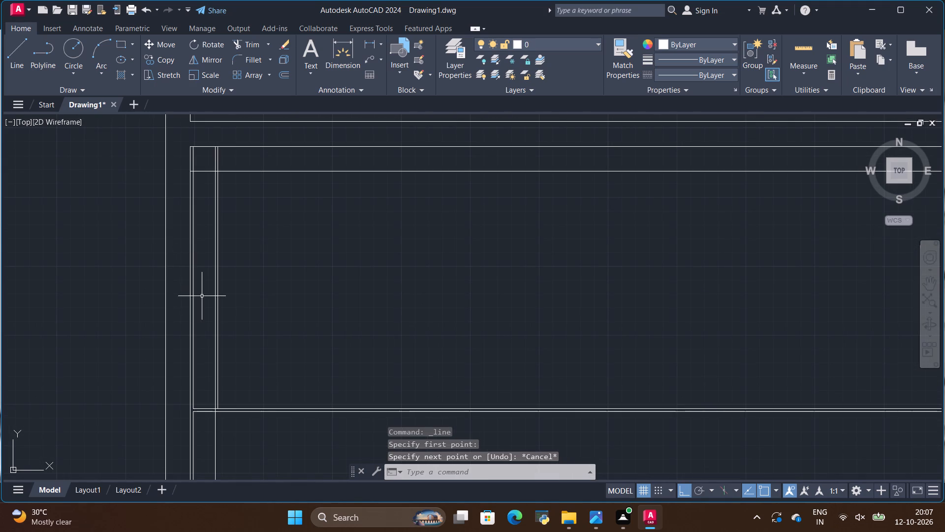
scroll(236, 226, "down", 3)
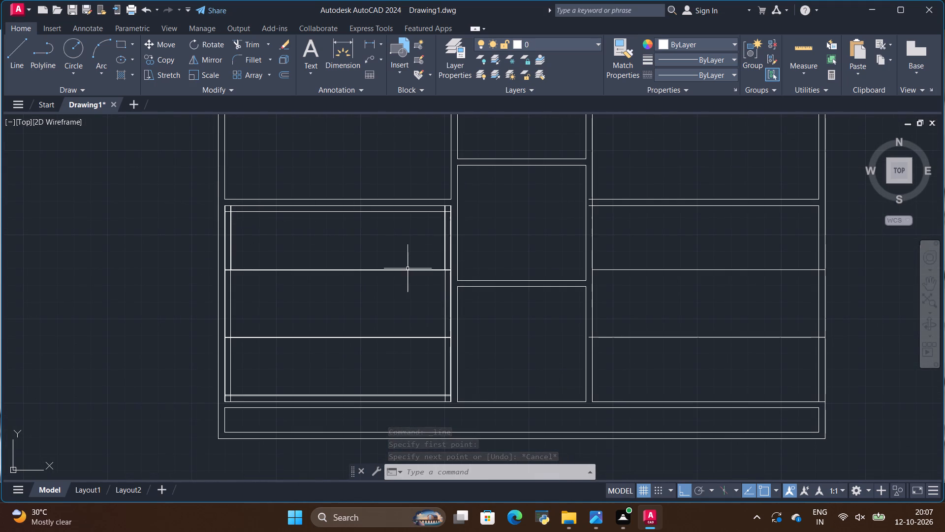
scroll(451, 277, "up", 1)
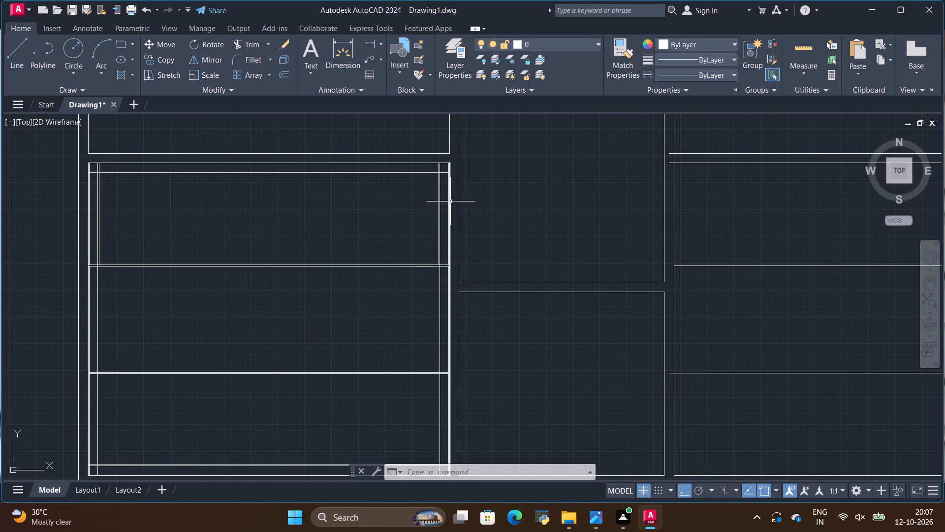
scroll(443, 161, "up", 2)
scroll(463, 165, "down", 3)
scroll(463, 172, "up", 1)
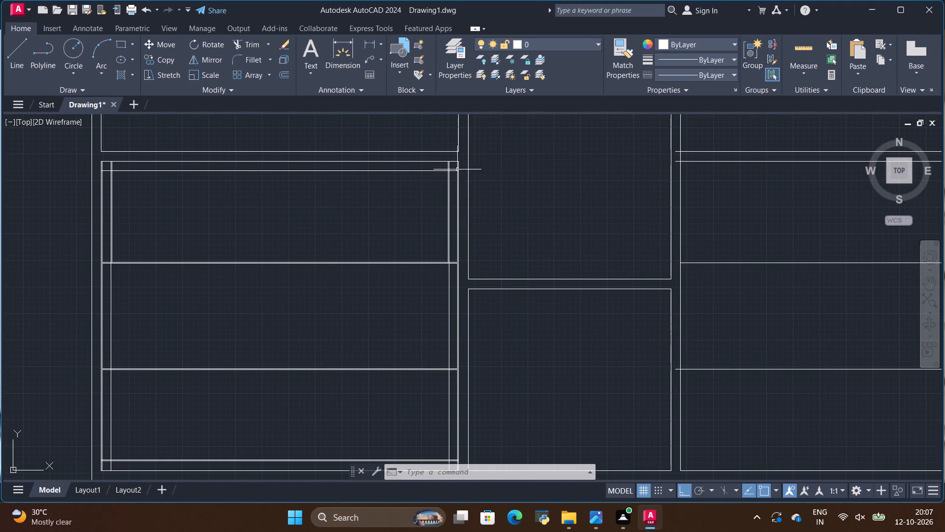
scroll(449, 223, "up", 3)
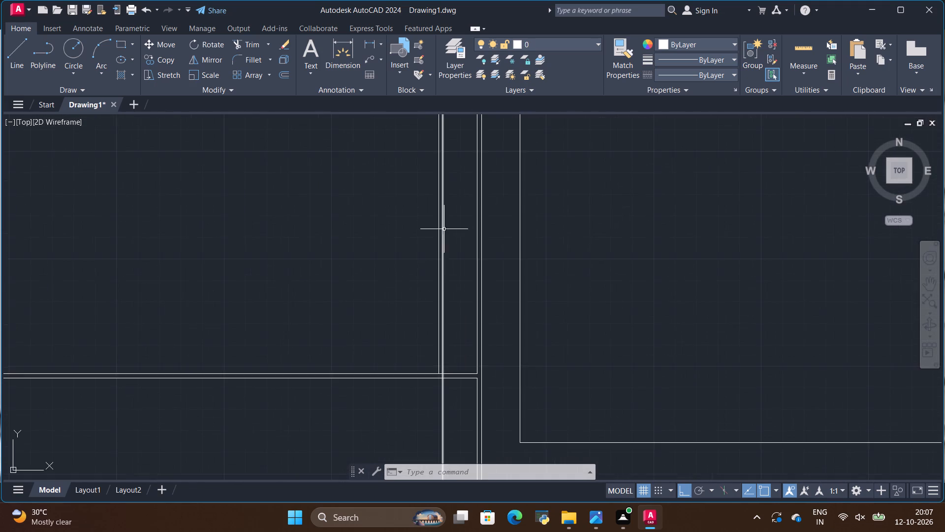
scroll(444, 230, "up", 1)
scroll(443, 208, "down", 2)
scroll(450, 299, "up", 3)
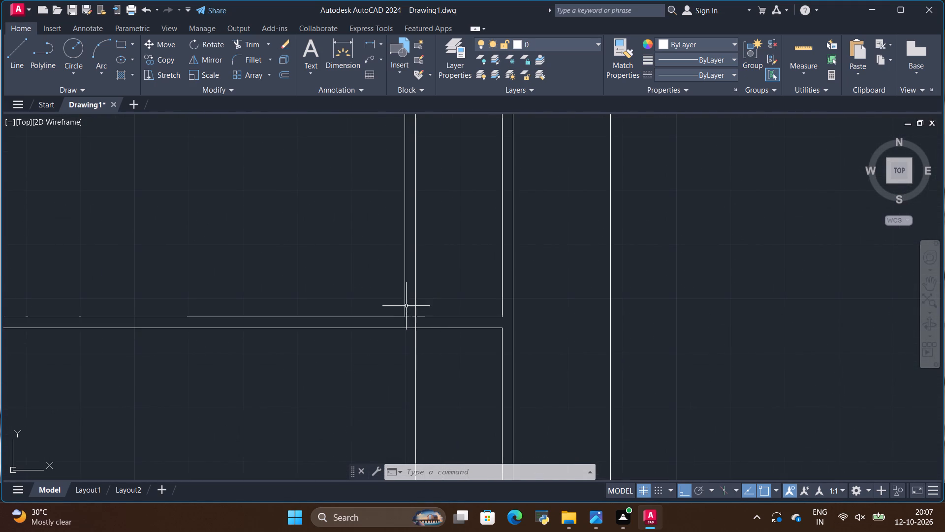
left_click(404, 299)
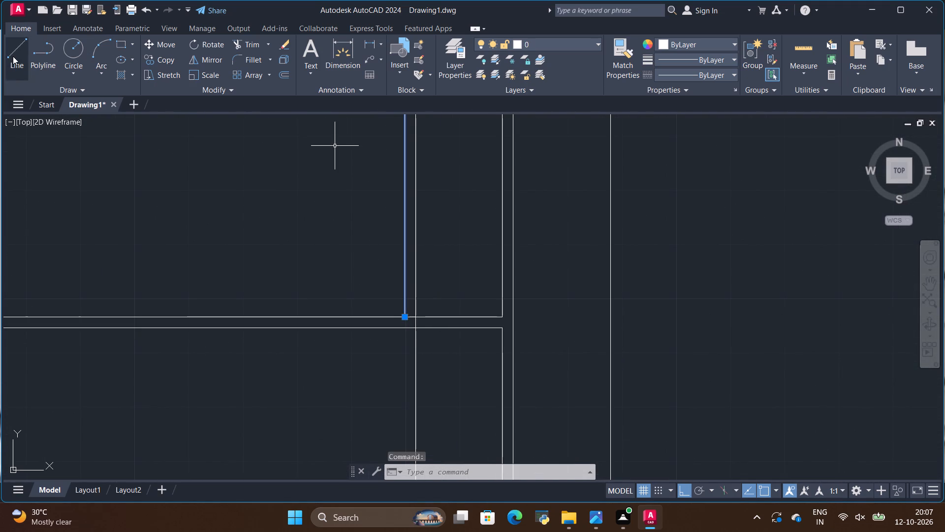
left_click(13, 56)
left_click(404, 315)
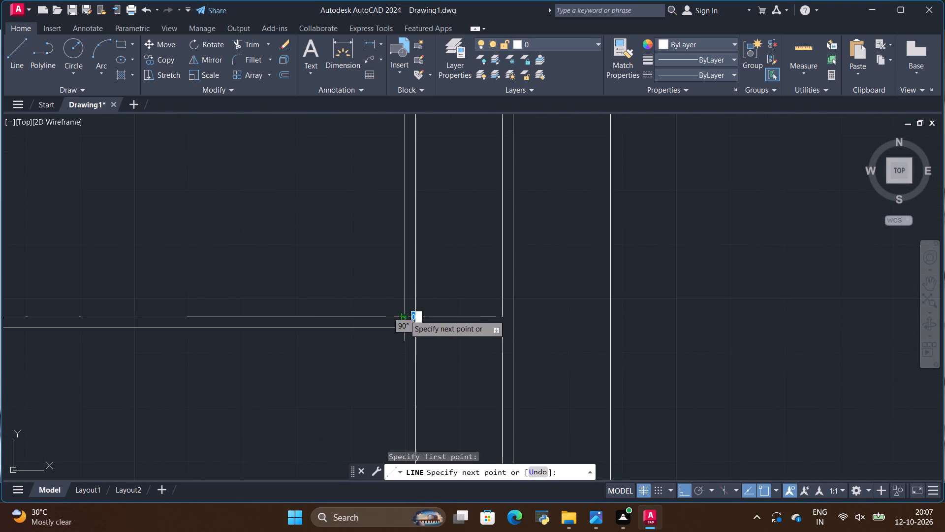
scroll(390, 216, "down", 7)
scroll(387, 262, "up", 2)
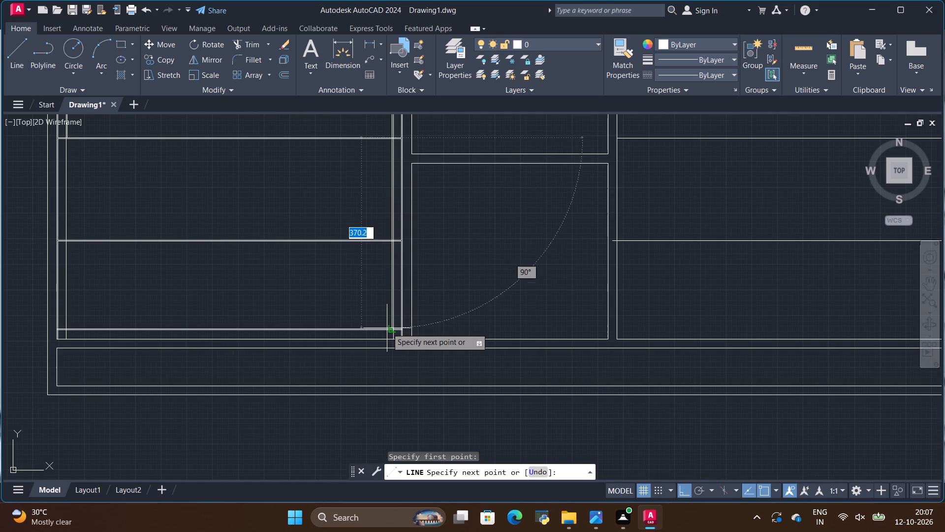
scroll(387, 329, "up", 5)
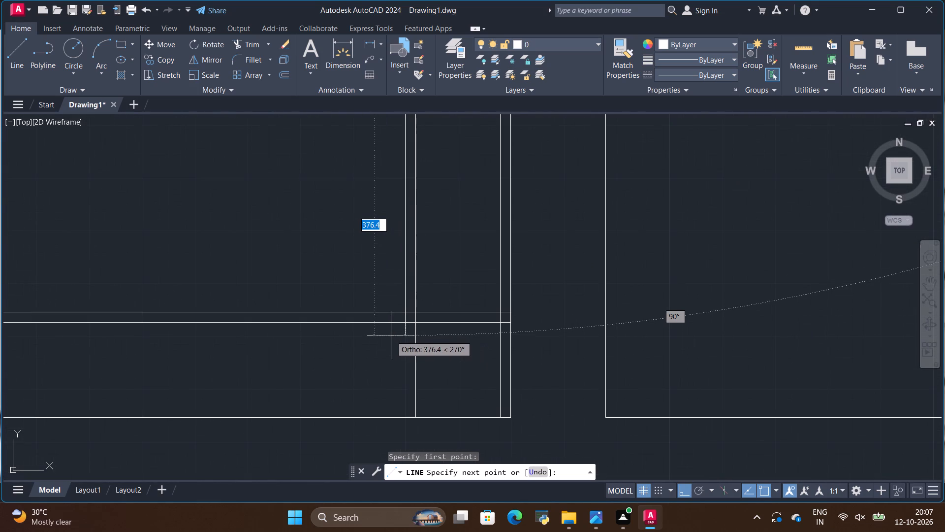
left_click(402, 418)
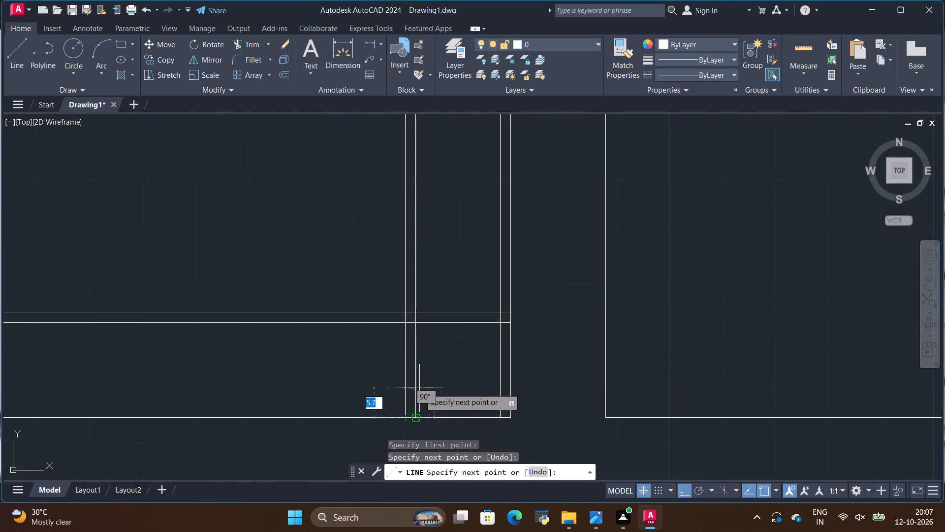
key("Escape")
Draw a vertical line extending the short inner line of the drawer section's left frame from the upper divider down to the section's bottom edge.
scroll(470, 365, "down", 8)
scroll(397, 323, "up", 2)
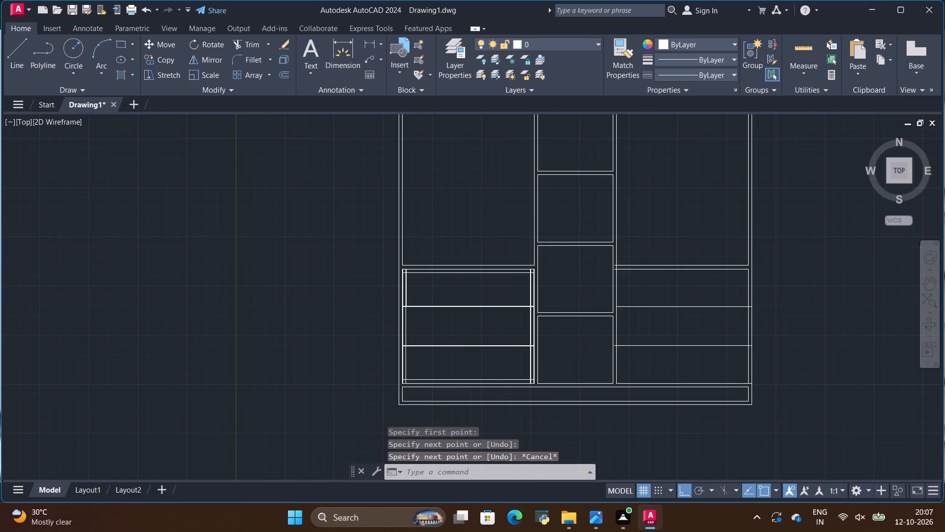
scroll(407, 329, "down", 2)
scroll(412, 344, "up", 3)
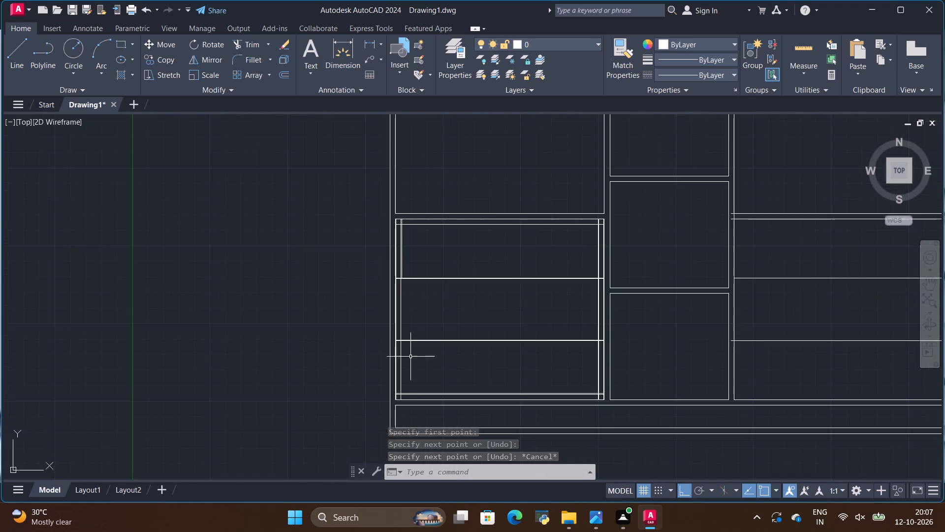
scroll(410, 357, "up", 1)
scroll(357, 224, "down", 1)
scroll(369, 171, "up", 5)
left_click(375, 214)
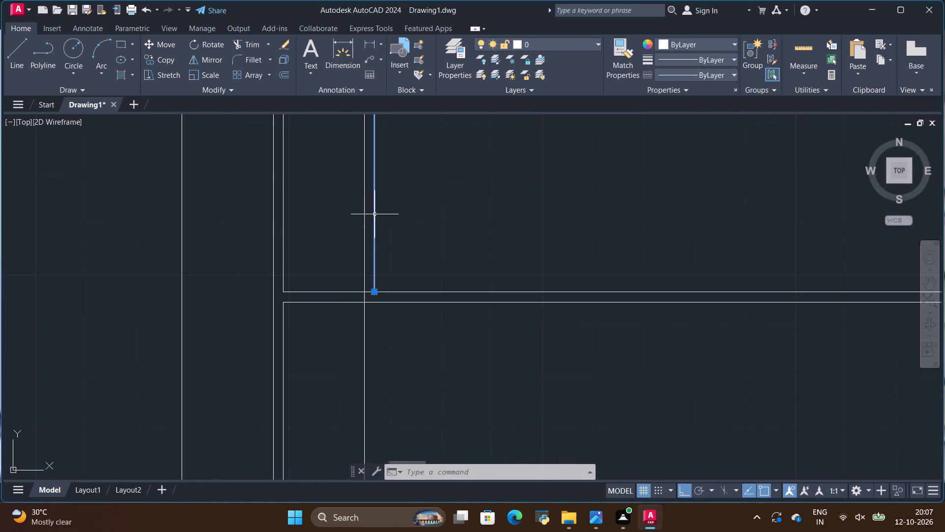
left_click(16, 58)
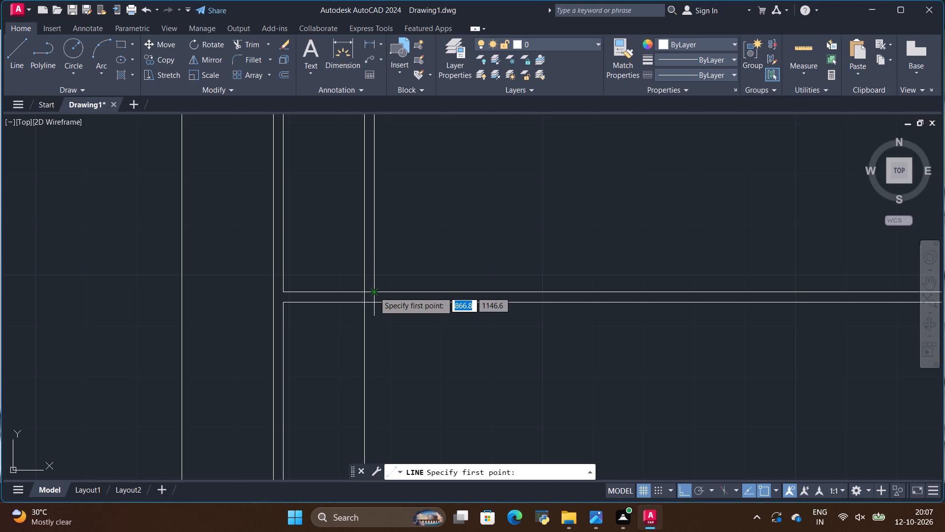
left_click(374, 292)
scroll(372, 274, "down", 7)
scroll(374, 304, "up", 1)
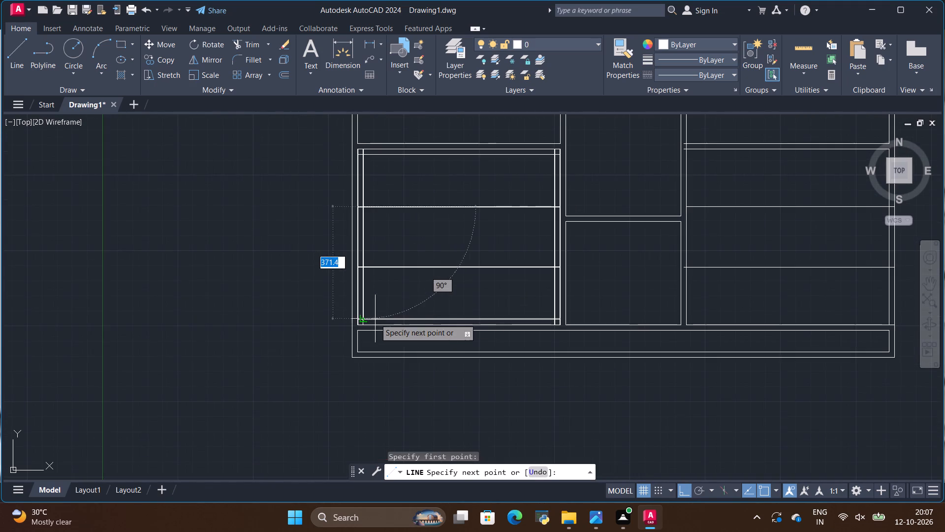
scroll(367, 319, "up", 4)
scroll(321, 309, "up", 2)
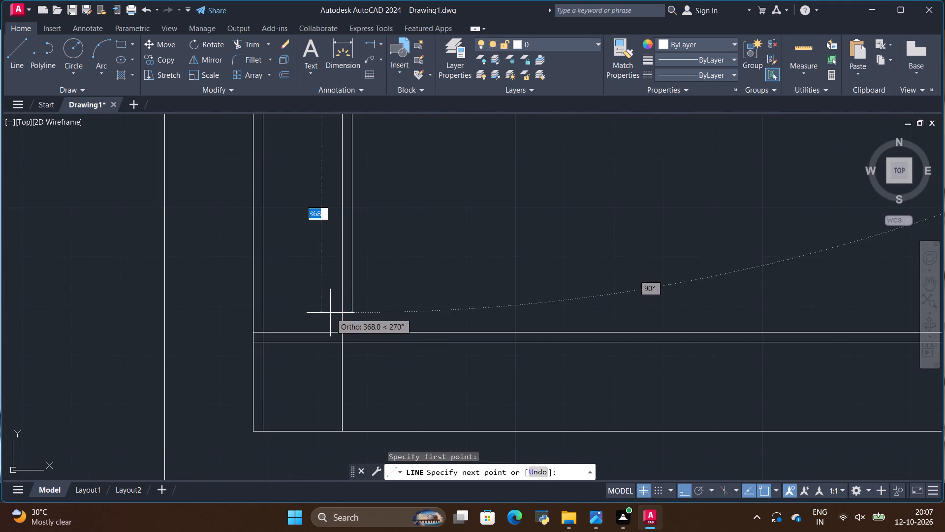
scroll(362, 275, "down", 2)
scroll(359, 336, "up", 3)
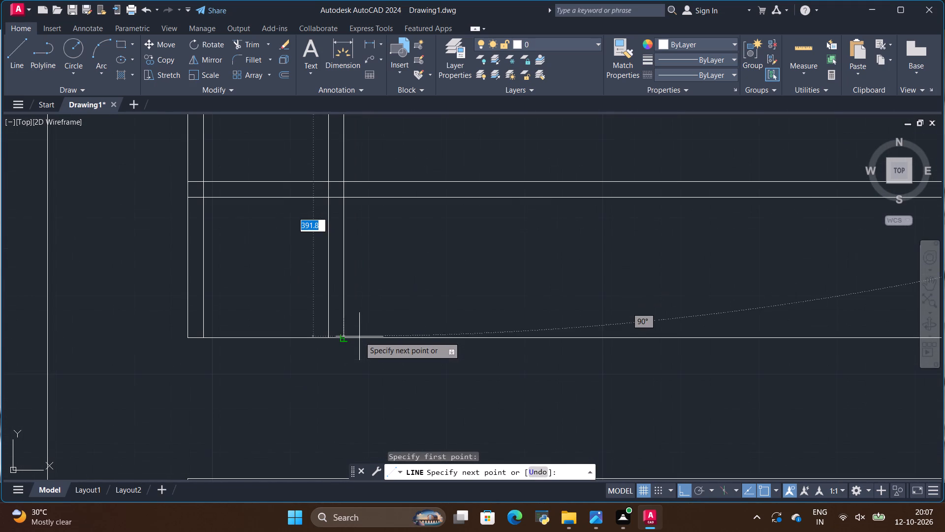
left_click(339, 337)
key("Escape")
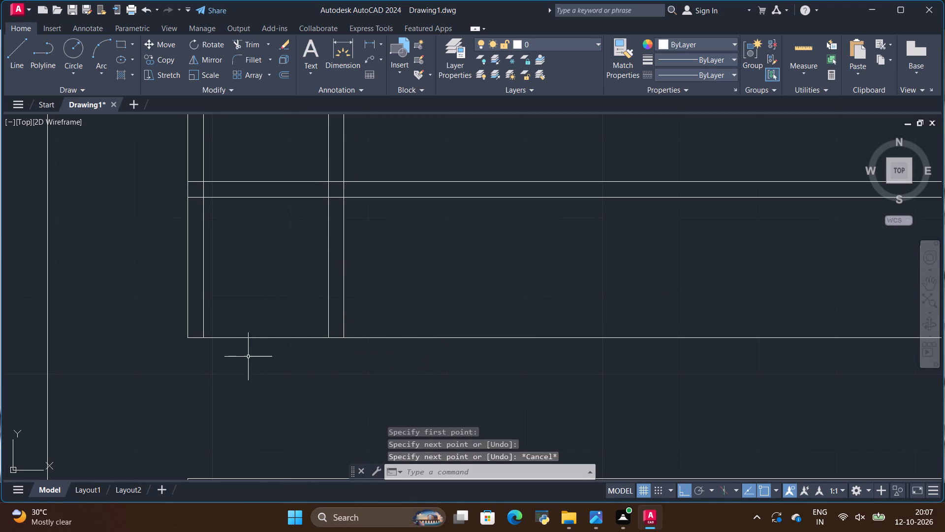
Examine the left bay's drawer section, both its frame corners and its place in the whole wardrobe elevation.
scroll(298, 349, "down", 6)
scroll(406, 338, "down", 2)
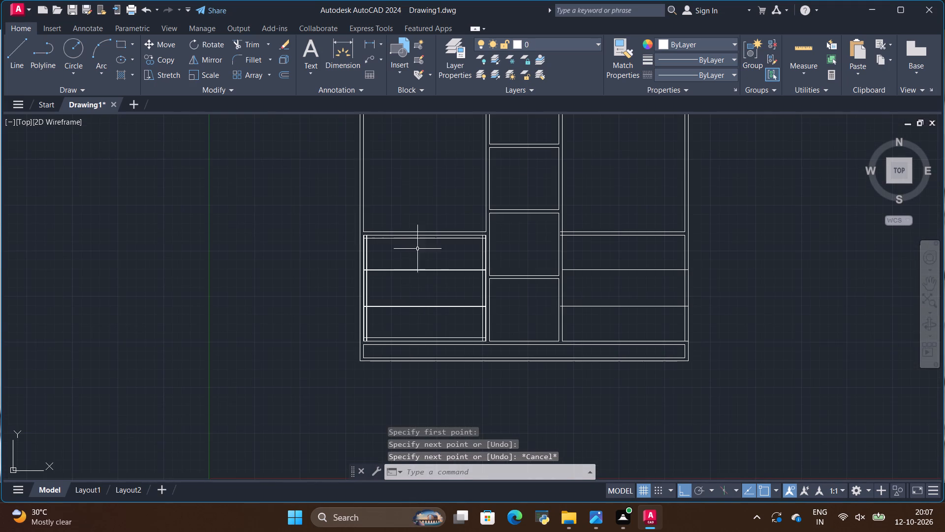
scroll(404, 232, "up", 1)
scroll(357, 261, "up", 2)
scroll(321, 208, "up", 4)
scroll(321, 208, "down", 3)
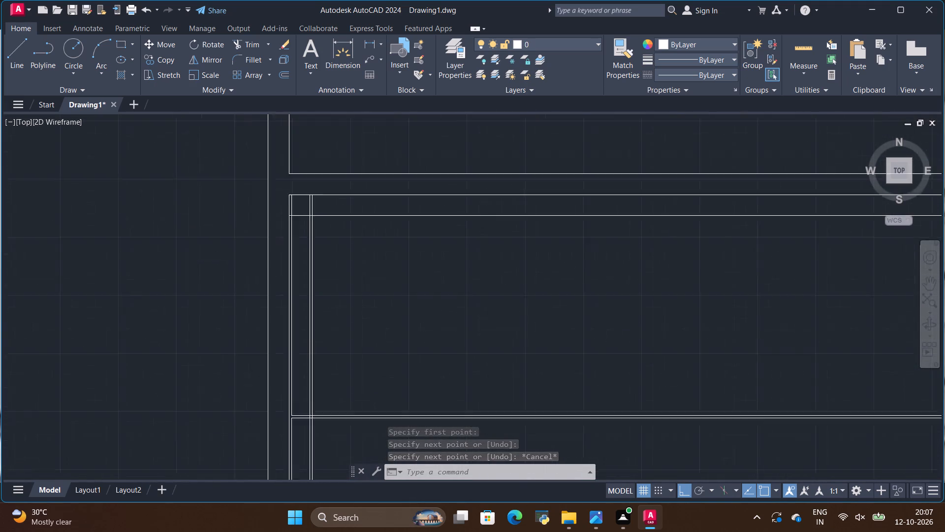
scroll(321, 208, "down", 4)
scroll(397, 219, "up", 2)
scroll(410, 223, "down", 7)
scroll(412, 200, "up", 4)
scroll(412, 230, "down", 1)
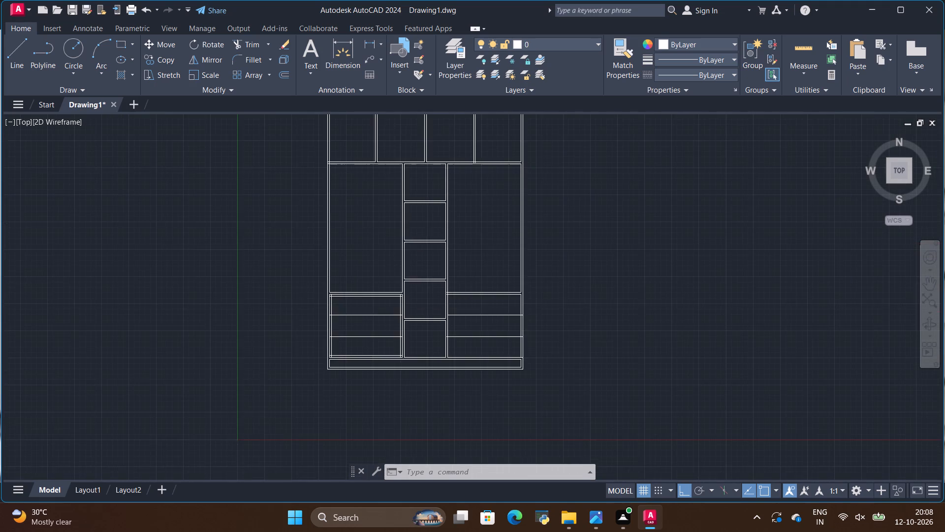
scroll(389, 152, "up", 1)
scroll(403, 371, "down", 1)
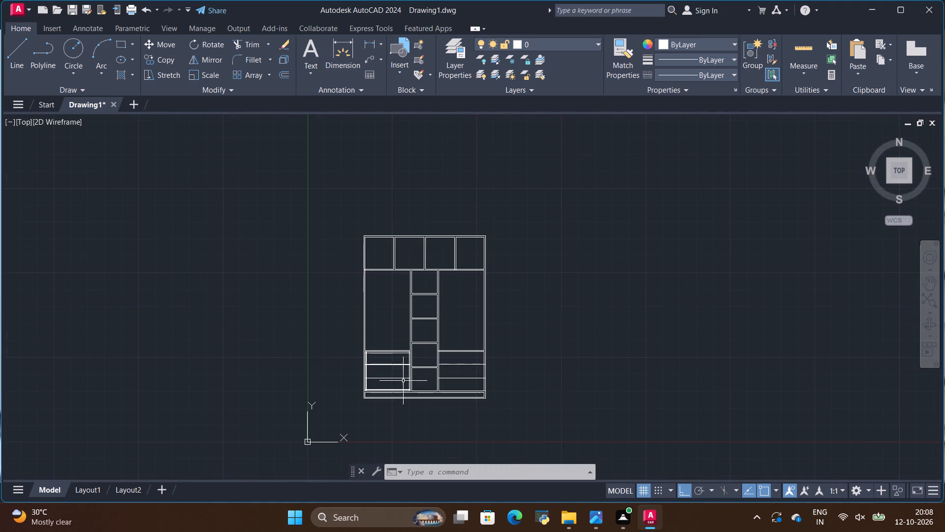
scroll(397, 399, "up", 5)
scroll(377, 402, "down", 3)
scroll(337, 344, "up", 1)
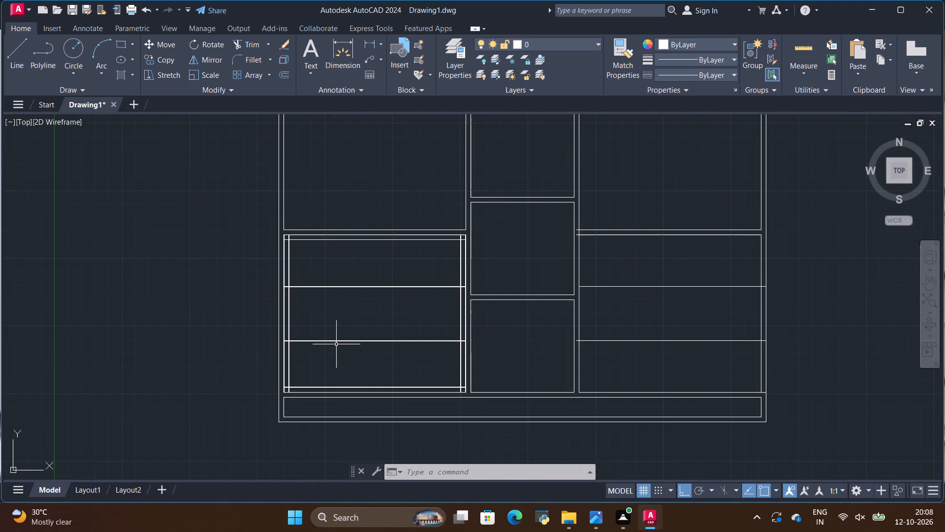
Compare the left bay's drawer section with the three-drawer unit in the reference image.
key("alt+Tab")
key("alt+Tab")
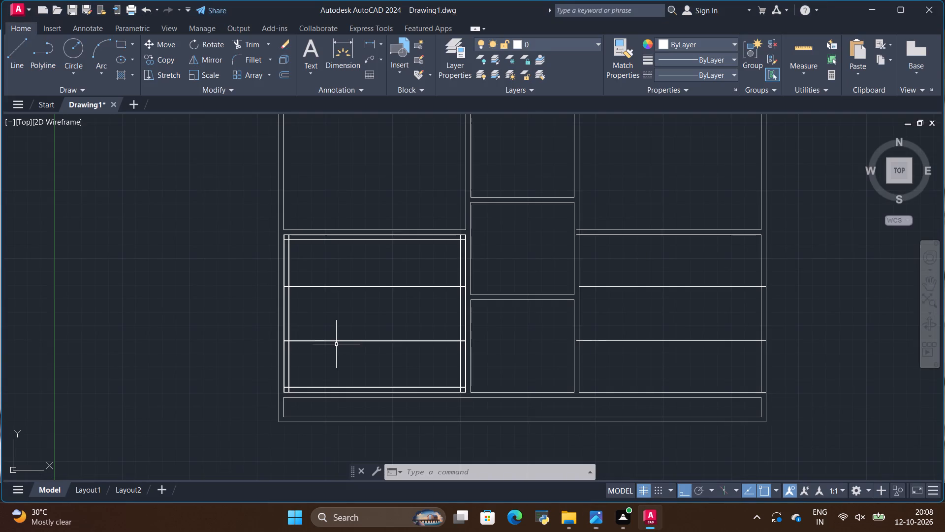
key("alt+Tab")
key("alt+Tab")
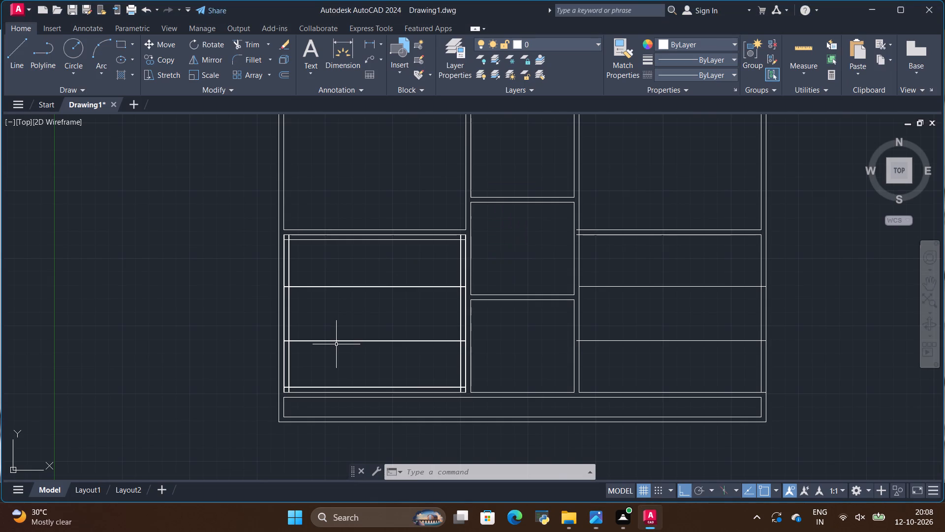
key("alt+Tab")
scroll(336, 343, "down", 1)
key("alt+Tab")
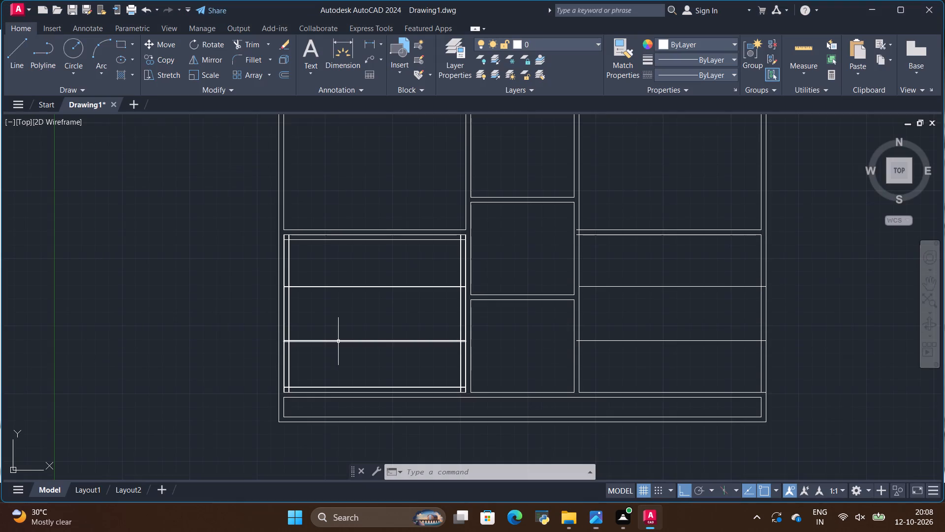
scroll(319, 334, "up", 1)
scroll(319, 334, "down", 1)
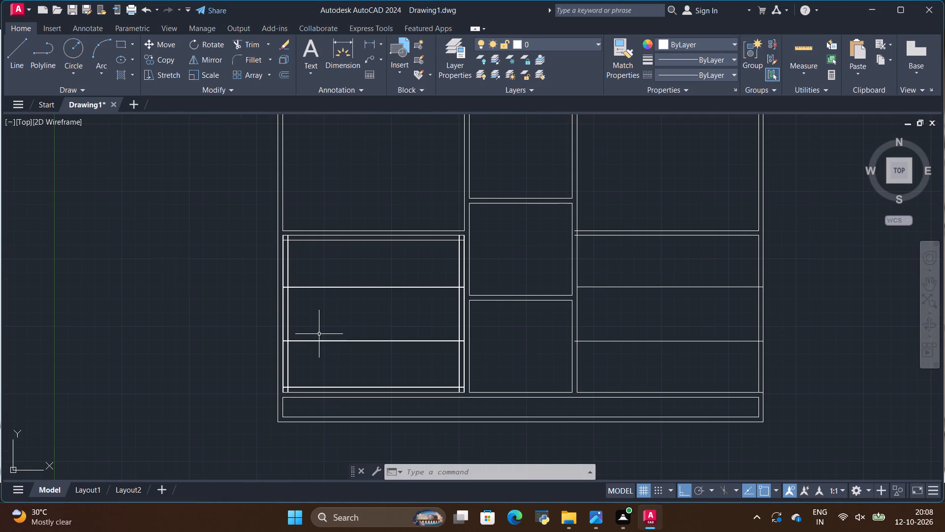
scroll(316, 349, "up", 1)
key("alt+Tab")
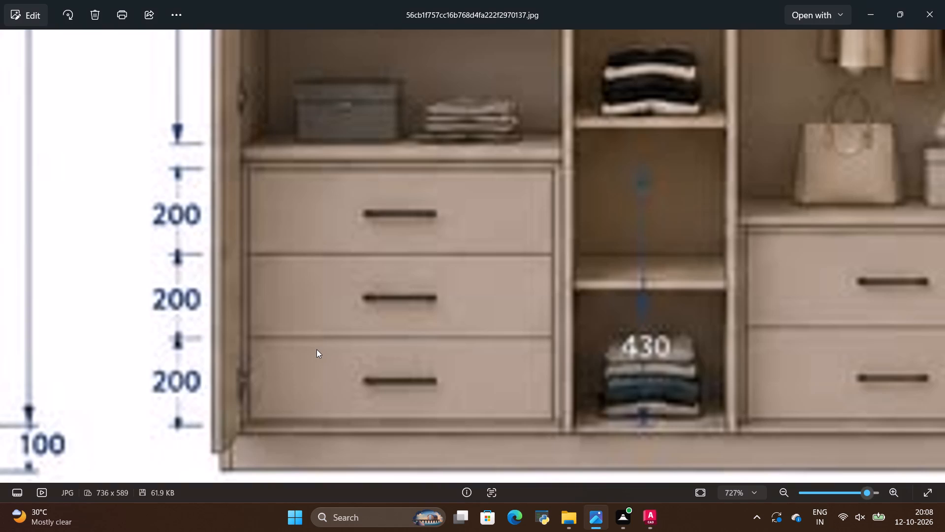
key("alt+Tab")
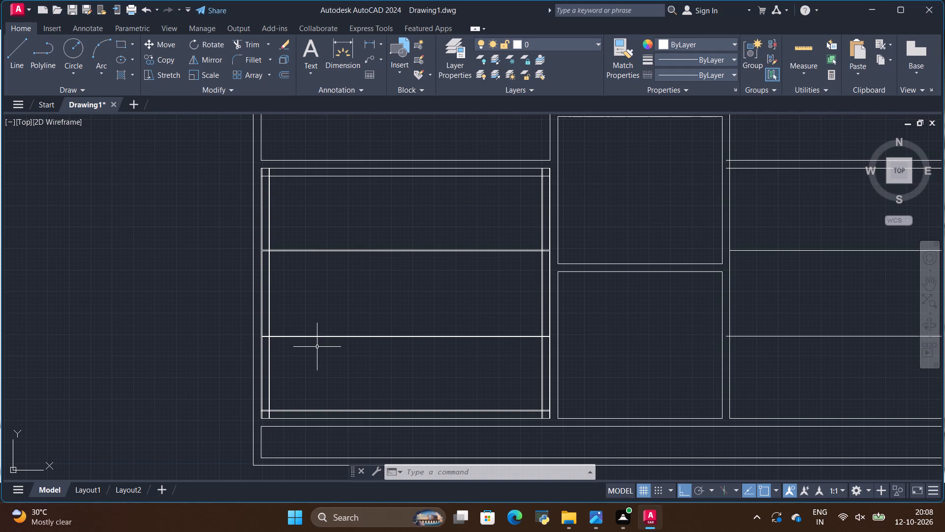
key("alt+Tab")
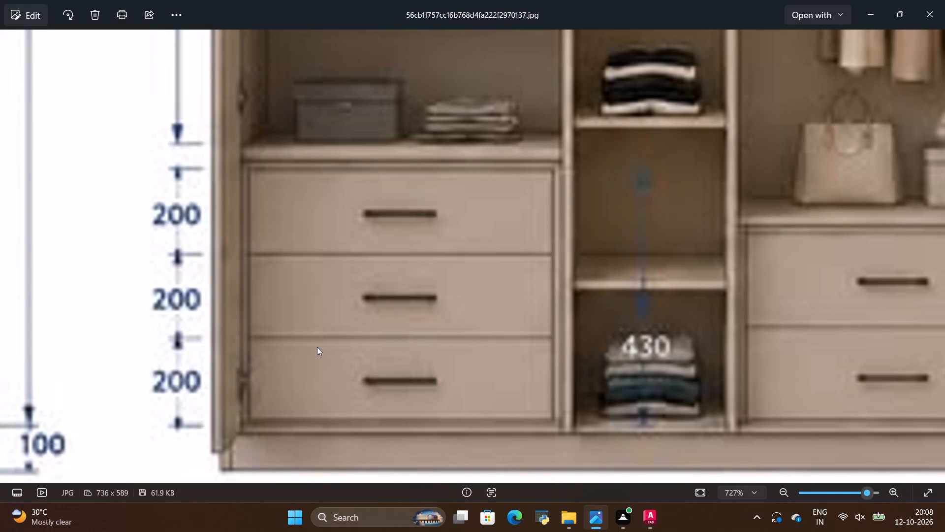
key("alt+Tab")
Examine the top frame line of the left bay's drawer section and its junctions with the side frame lines.
scroll(317, 347, "down", 2)
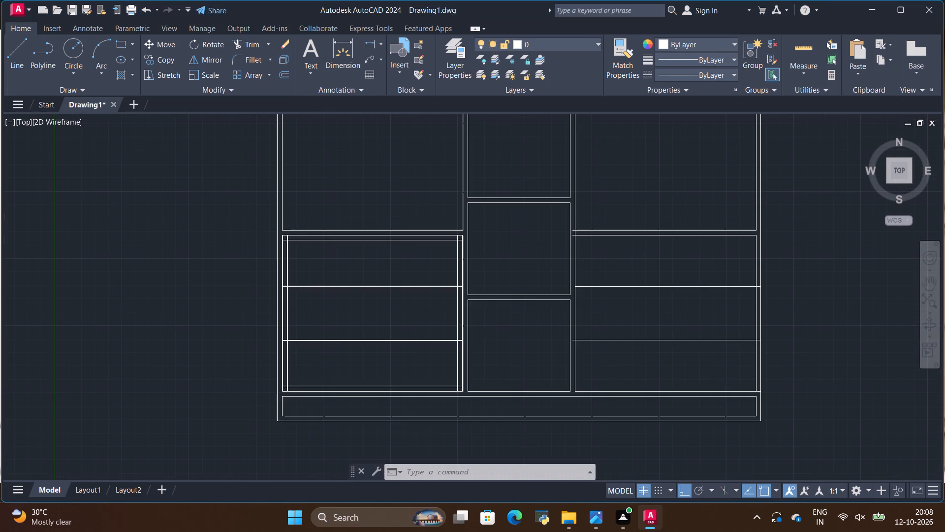
scroll(317, 347, "up", 1)
scroll(308, 265, "up", 2)
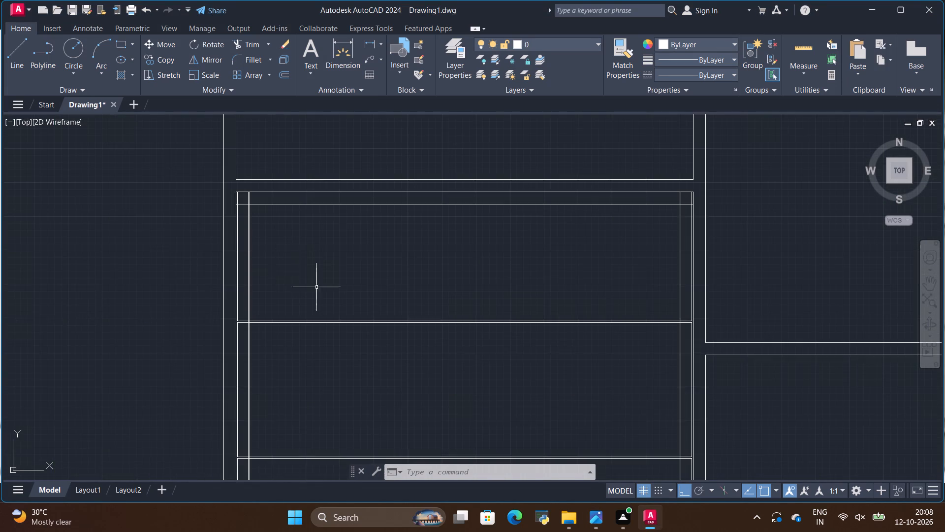
scroll(316, 287, "down", 2)
scroll(289, 257, "up", 7)
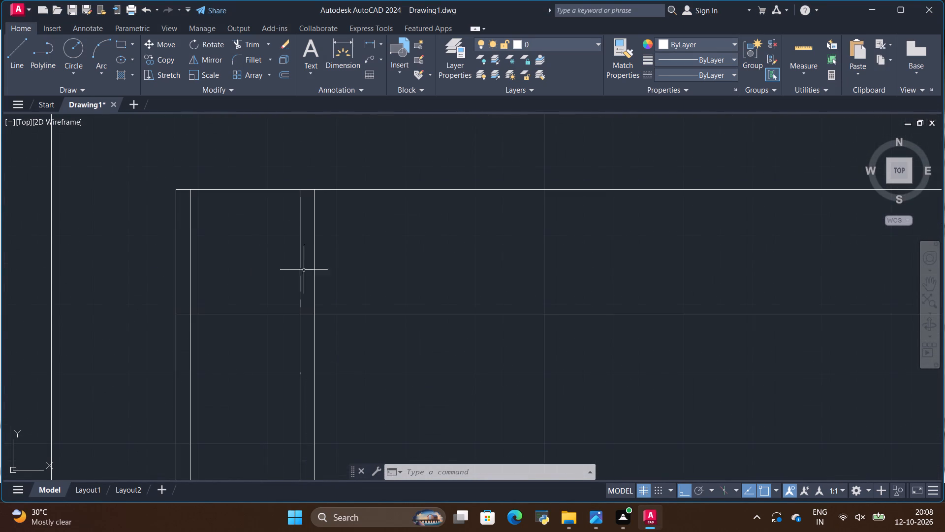
scroll(313, 300, "up", 1)
scroll(302, 287, "down", 5)
scroll(359, 284, "down", 2)
scroll(258, 258, "down", 2)
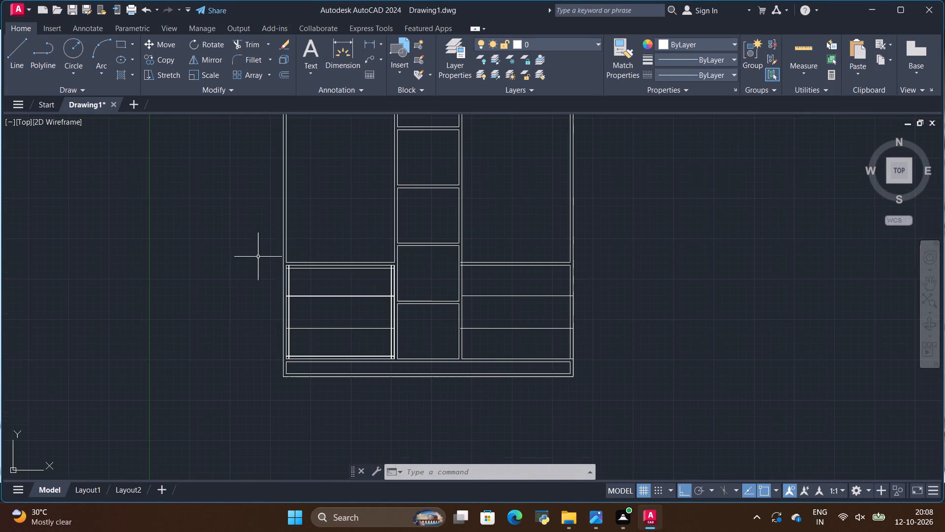
scroll(332, 281, "up", 1)
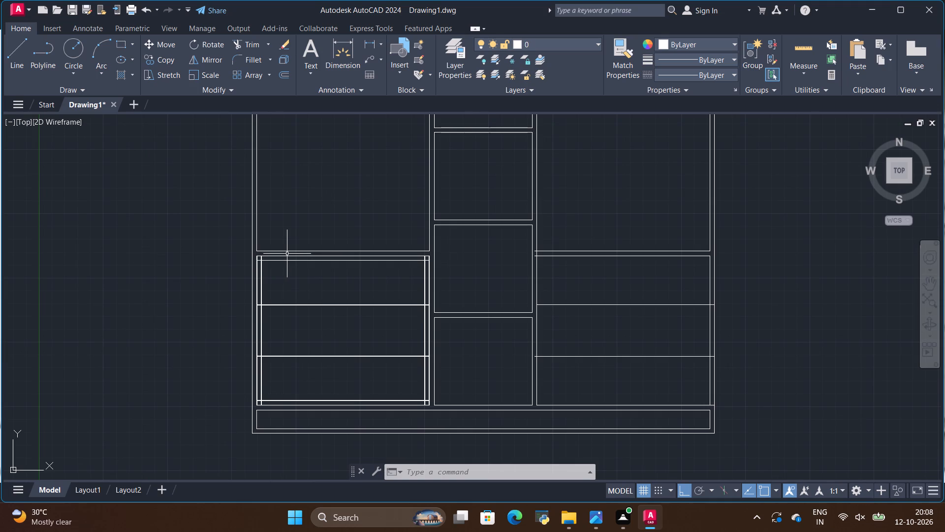
scroll(335, 256, "up", 3)
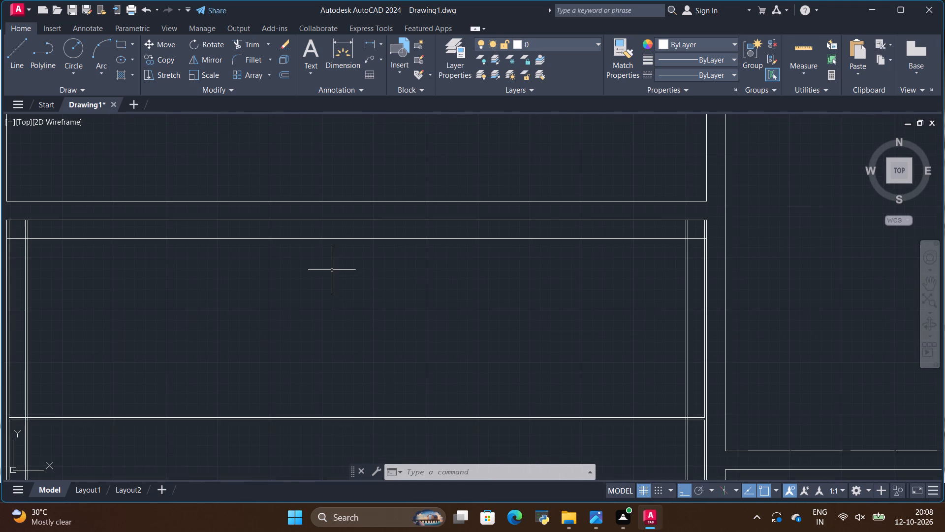
scroll(337, 261, "down", 2)
scroll(303, 238, "down", 1)
scroll(303, 238, "up", 2)
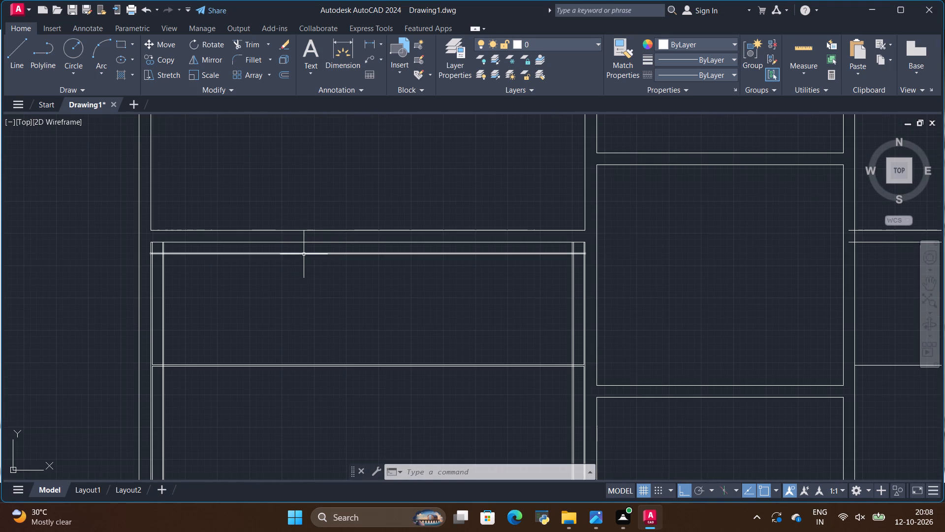
scroll(304, 254, "up", 1)
scroll(360, 269, "up", 1)
scroll(435, 272, "down", 2)
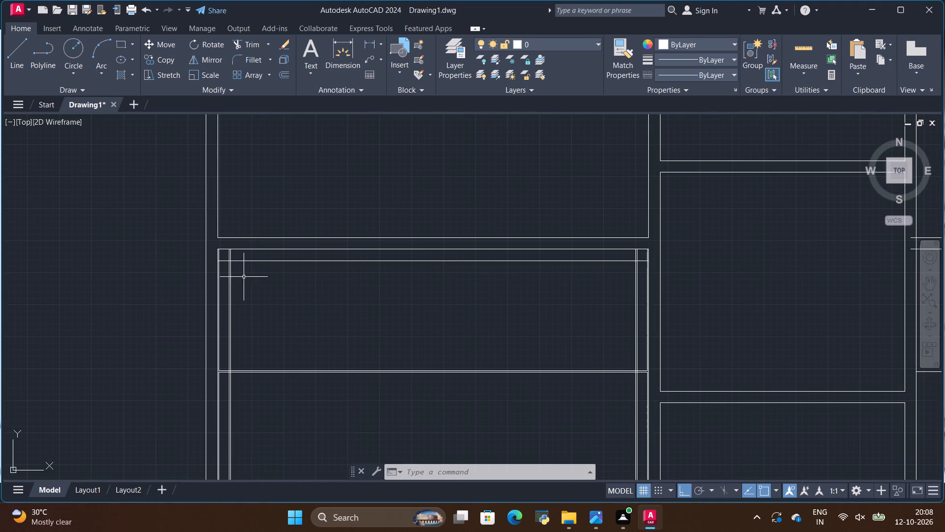
scroll(244, 277, "up", 1)
scroll(191, 264, "down", 1)
scroll(346, 268, "up", 1)
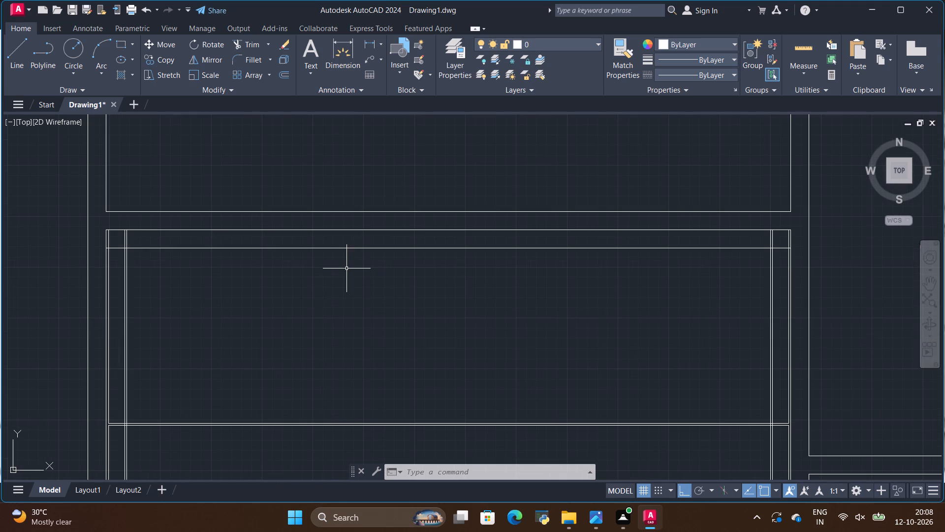
Check the drawer fronts and surrounding frame in the reference image against the drawn left bay drawer section.
key("alt+Tab")
key("alt+Tab")
scroll(405, 199, "down", 1)
scroll(404, 251, "down", 2)
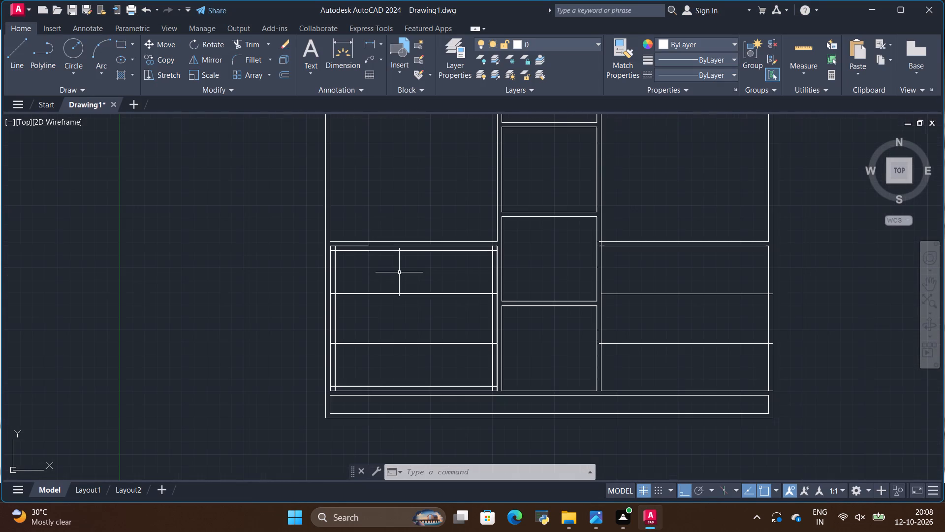
scroll(411, 388, "up", 1)
scroll(409, 266, "up", 1)
scroll(408, 266, "down", 1)
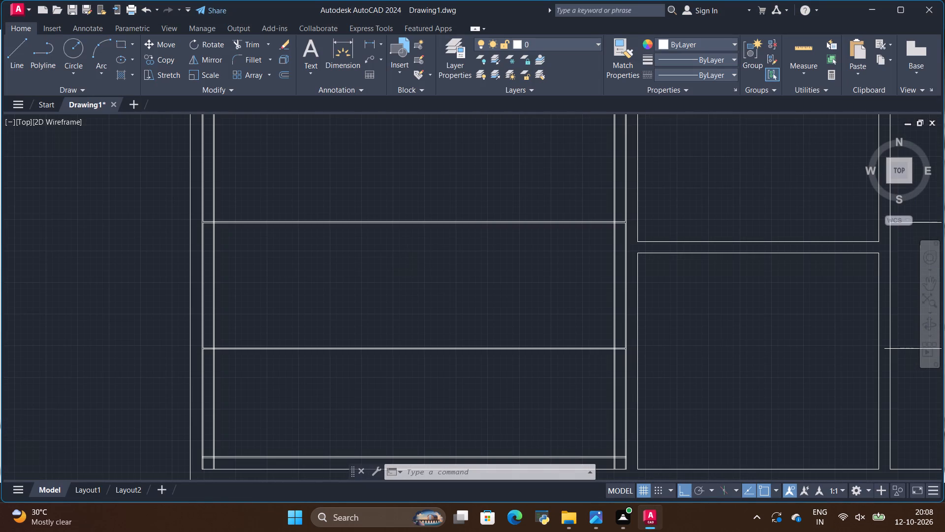
key("alt+Tab")
key("alt+Tab")
key("alt+Tab")
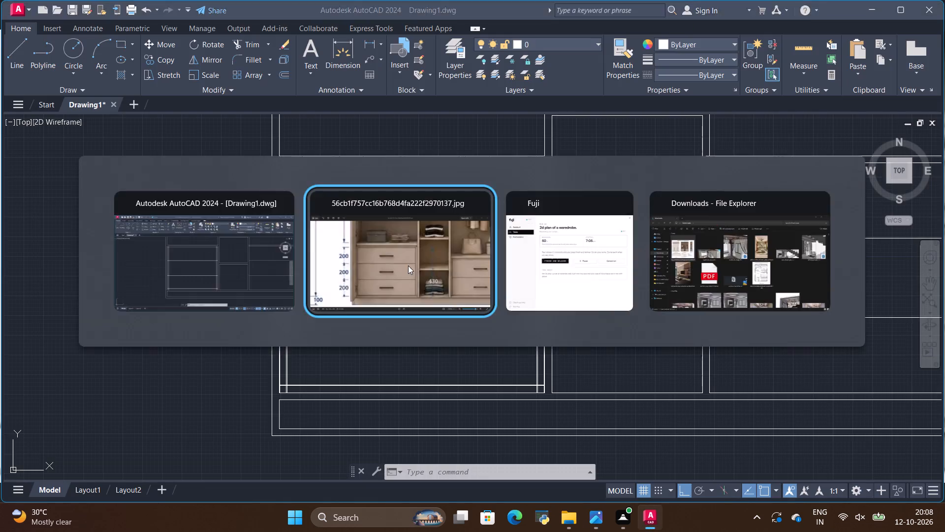
key("alt+Tab")
key("alt+Tab")
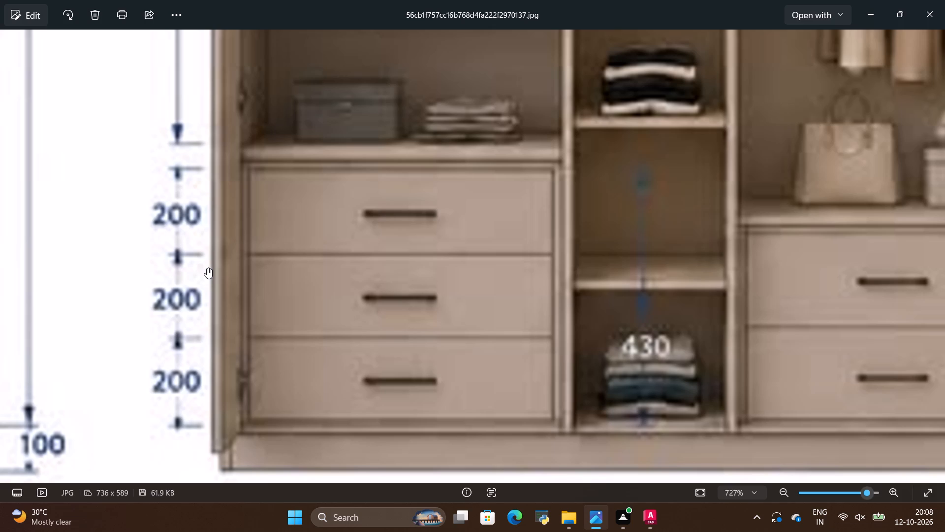
key("alt+Tab")
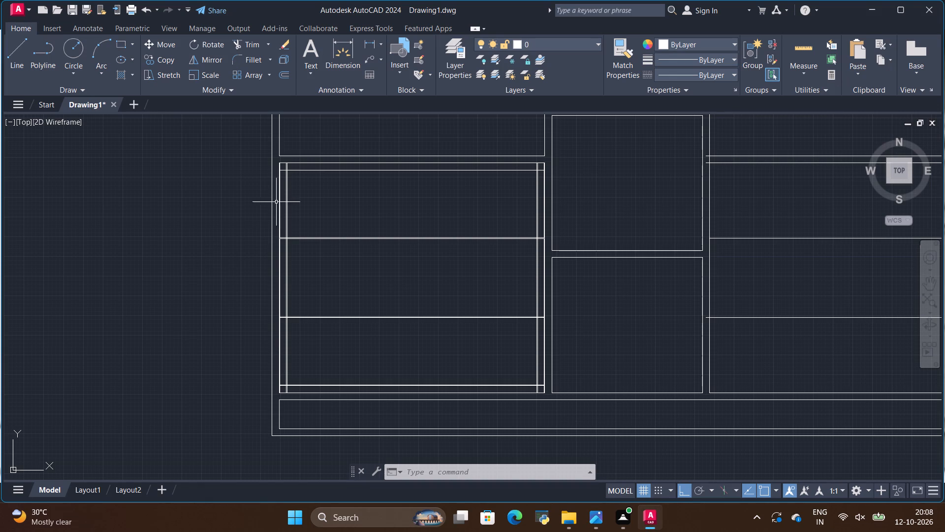
Examine the top corners of the left bay's drawer frame and compare them with the reference image.
scroll(285, 164, "up", 5)
scroll(270, 161, "down", 1)
scroll(276, 163, "up", 2)
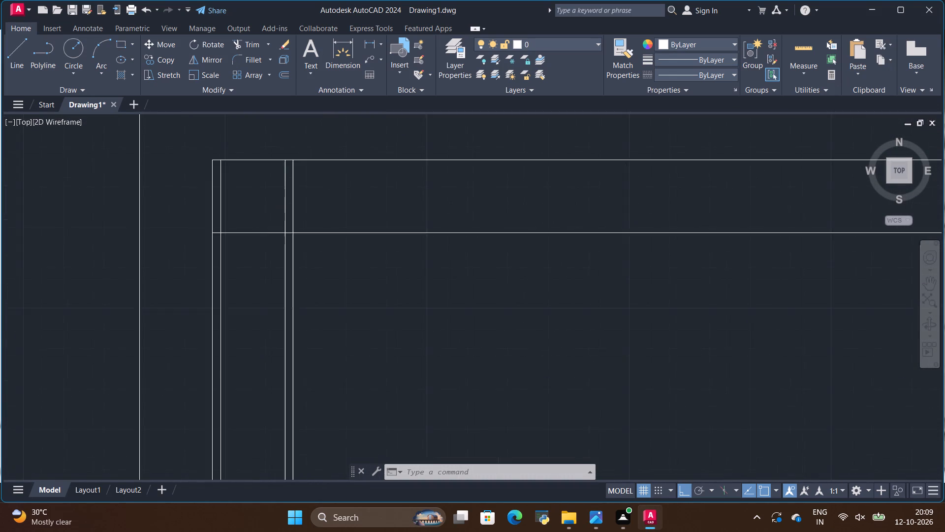
left_click(242, 45)
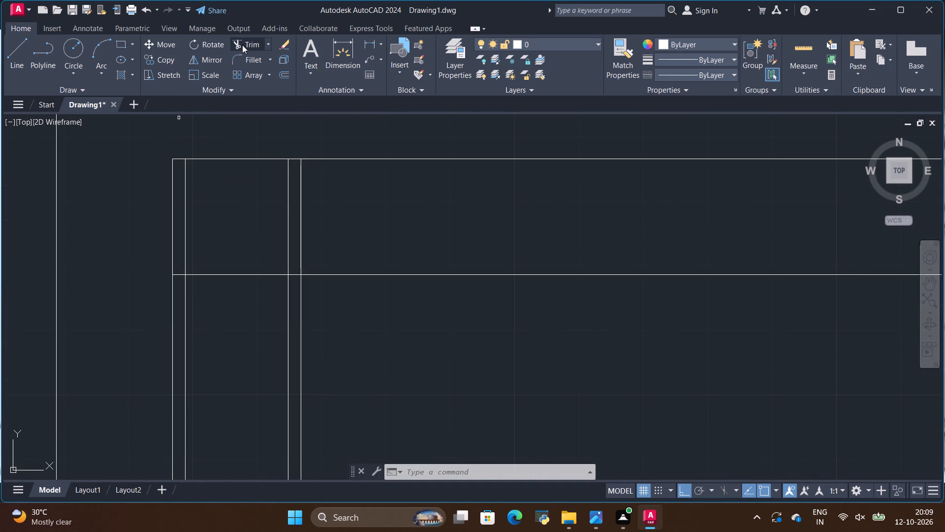
scroll(247, 214, "down", 5)
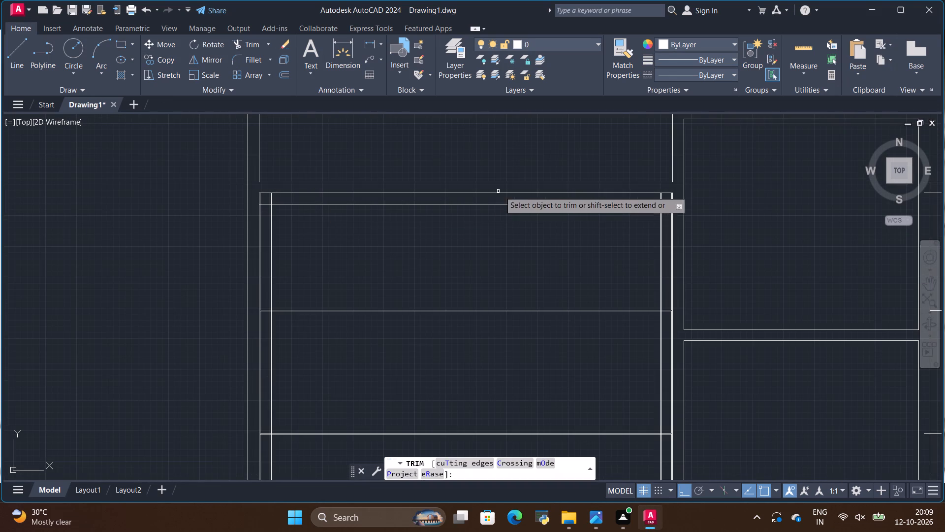
scroll(678, 195, "up", 1)
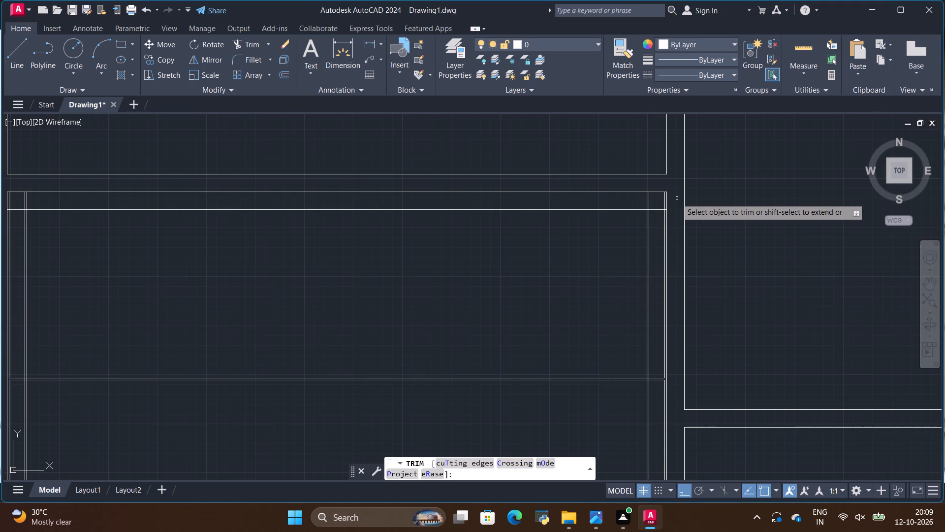
scroll(677, 198, "down", 1)
key("alt+Tab")
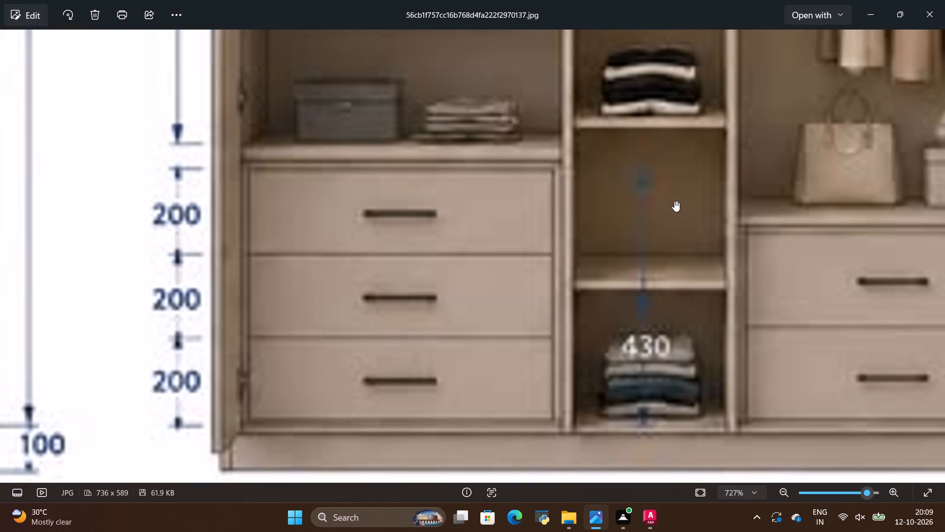
key("alt+Tab")
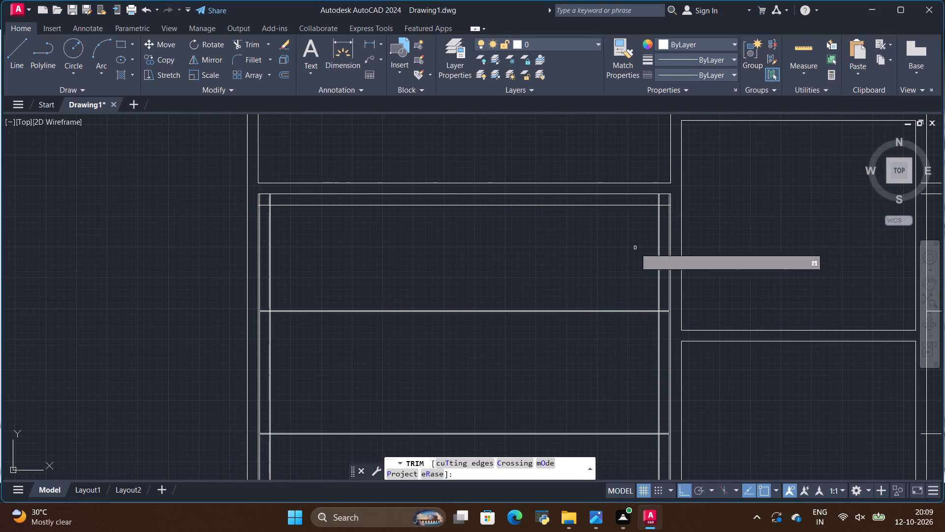
Check where the left bay's drawer divider lines meet the side frame lines against the three-drawer unit in the reference image.
scroll(508, 296, "down", 3)
scroll(527, 322, "up", 1)
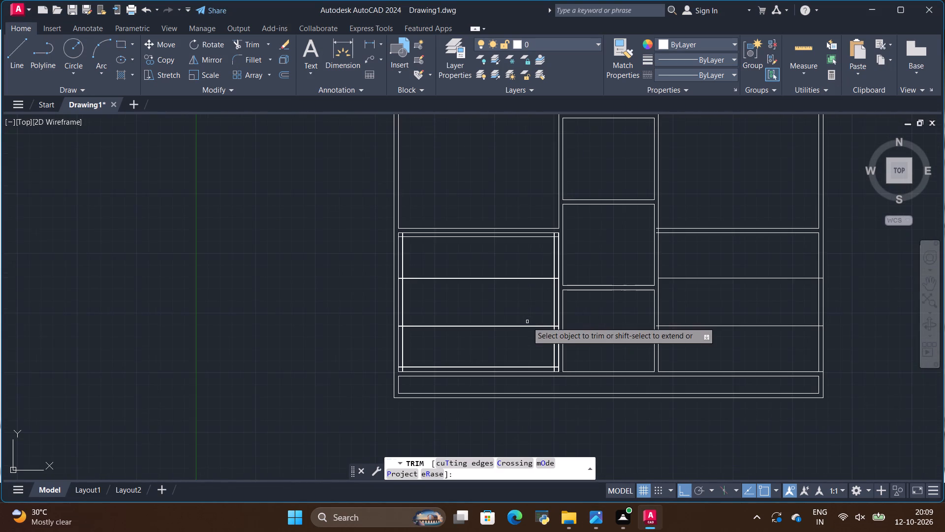
scroll(524, 317, "up", 1)
key("alt+Tab")
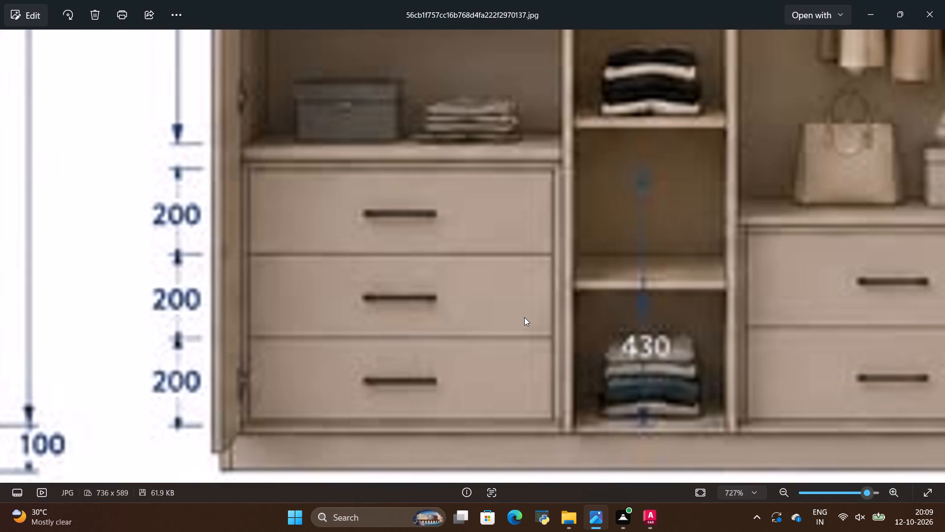
key("alt+Tab")
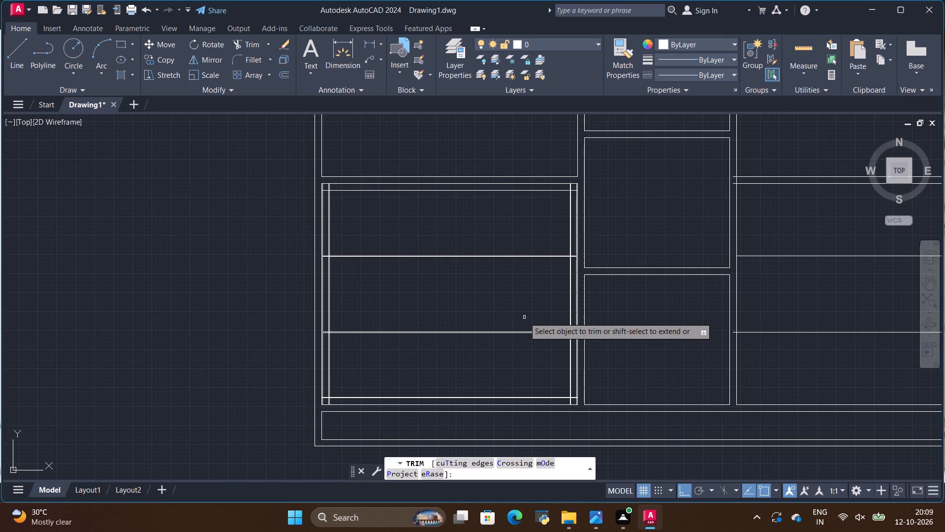
scroll(561, 250, "up", 3)
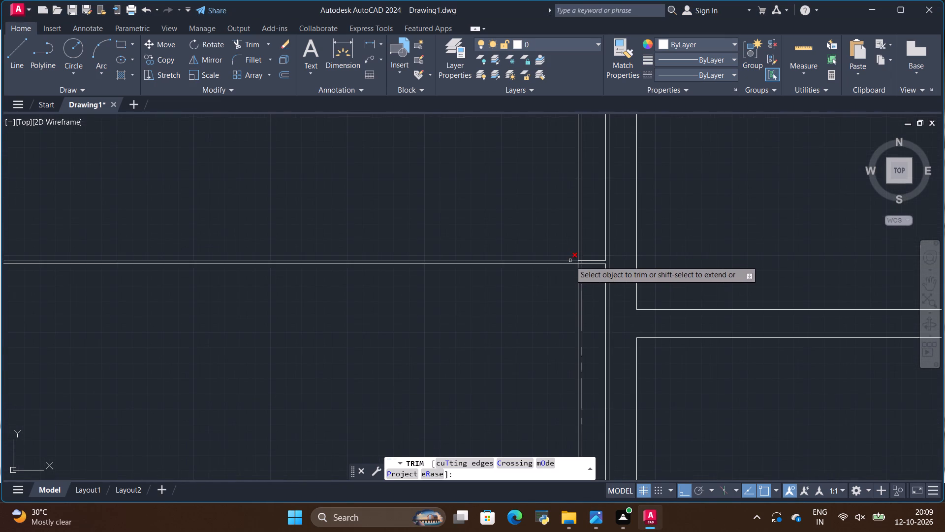
scroll(574, 282, "down", 4)
scroll(545, 285, "up", 1)
key("alt+Tab")
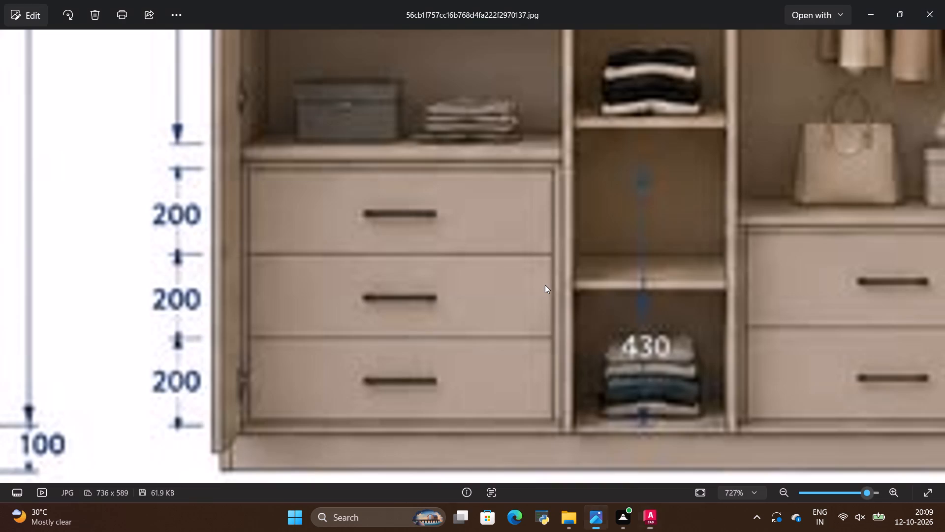
key("alt+Tab")
key("alt+Tab")
key("alt+Tab")
key("alt+Tab")
key("alt+Tab")
Examine the bottom-left corner of the left bay's drawer frame and compare the frame with the reference image.
scroll(342, 406, "up", 2)
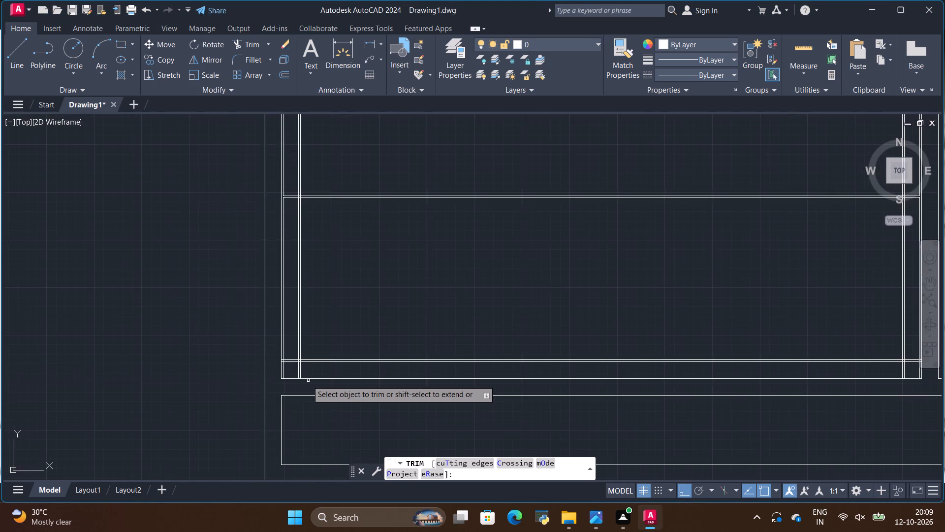
scroll(299, 376, "up", 3)
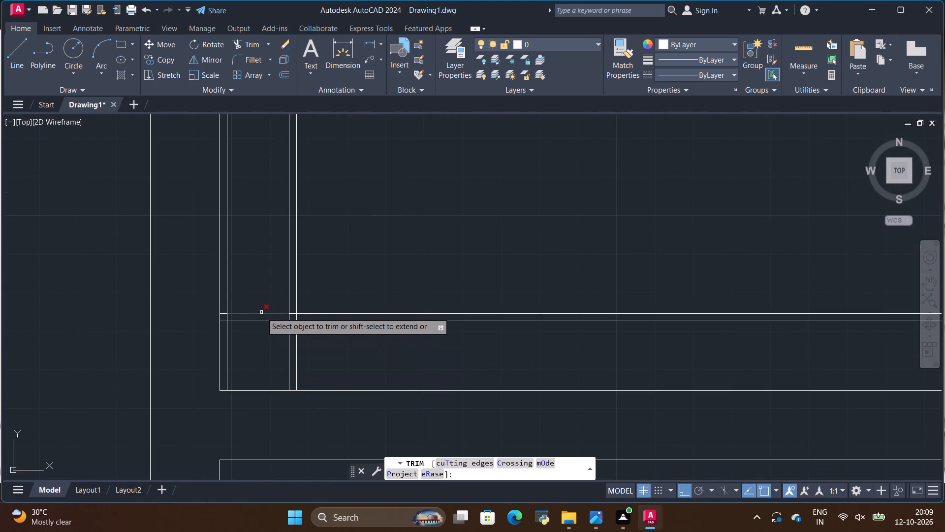
scroll(255, 295, "up", 1)
scroll(255, 298, "down", 2)
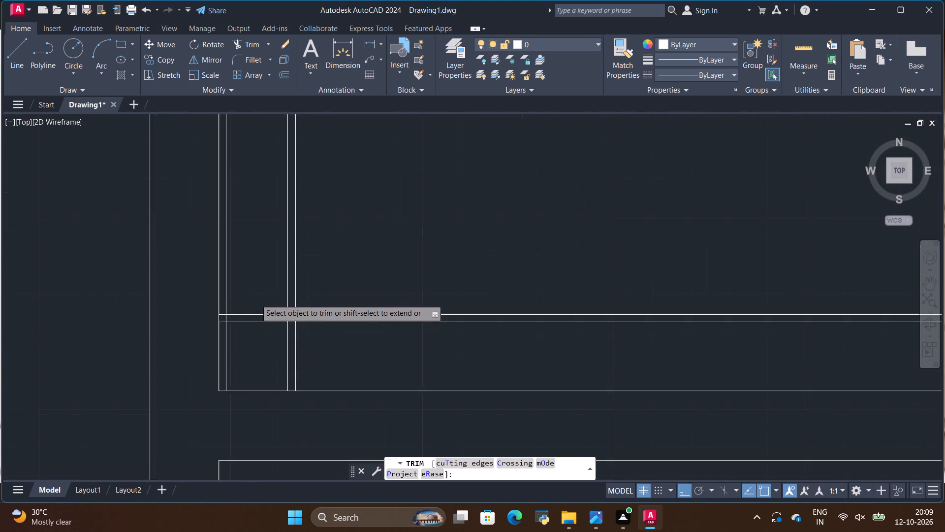
scroll(256, 302, "down", 6)
scroll(279, 269, "up", 3)
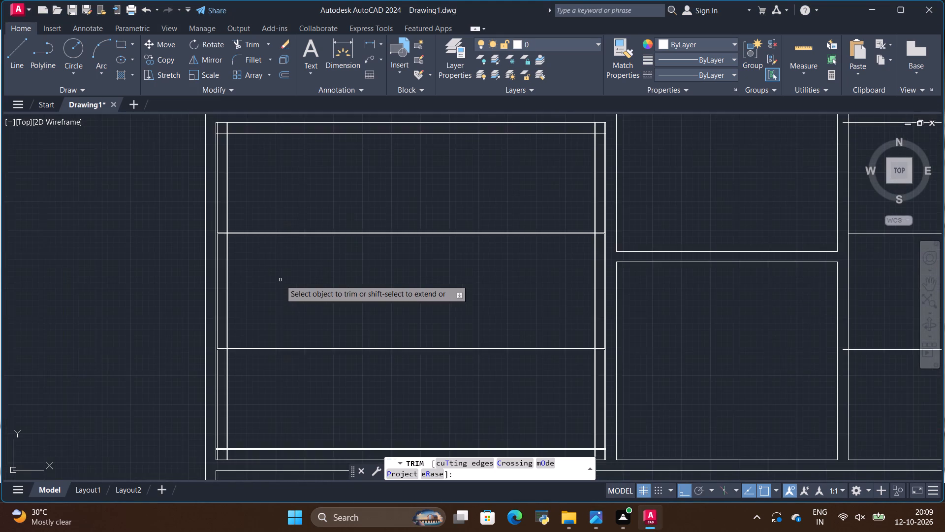
scroll(280, 280, "down", 1)
key("alt+Tab")
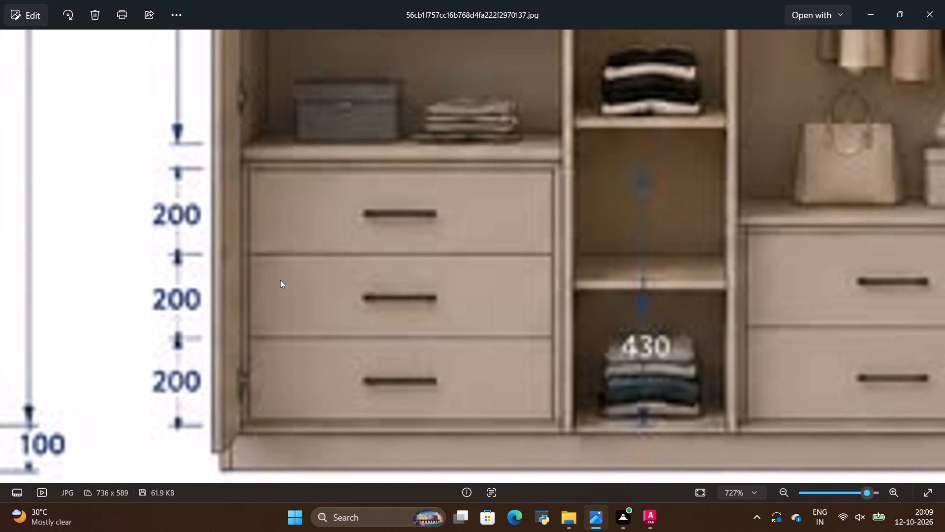
key("alt+Tab")
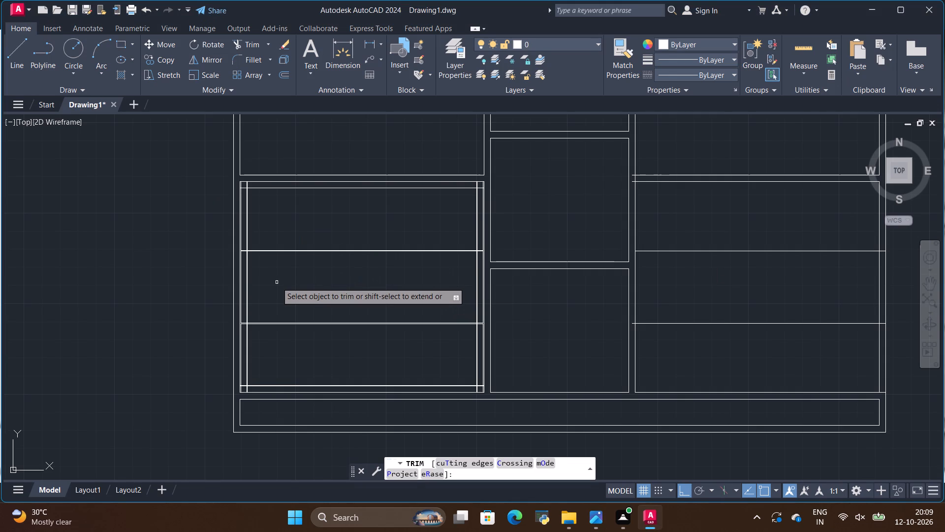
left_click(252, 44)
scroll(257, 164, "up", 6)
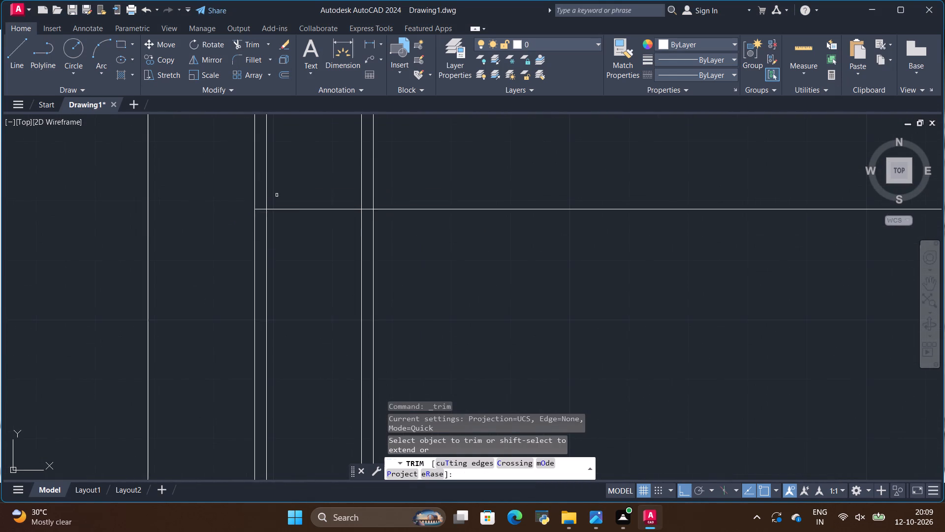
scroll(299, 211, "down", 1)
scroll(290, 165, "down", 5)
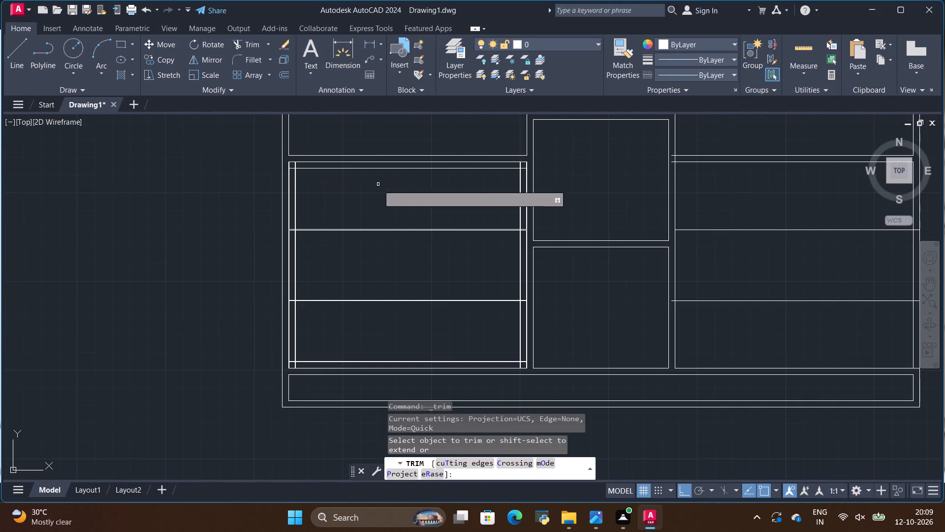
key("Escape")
Copy the inner top frame line of the left bay's drawer section 2 mm downward.
scroll(367, 149, "up", 1)
key("alt+Tab")
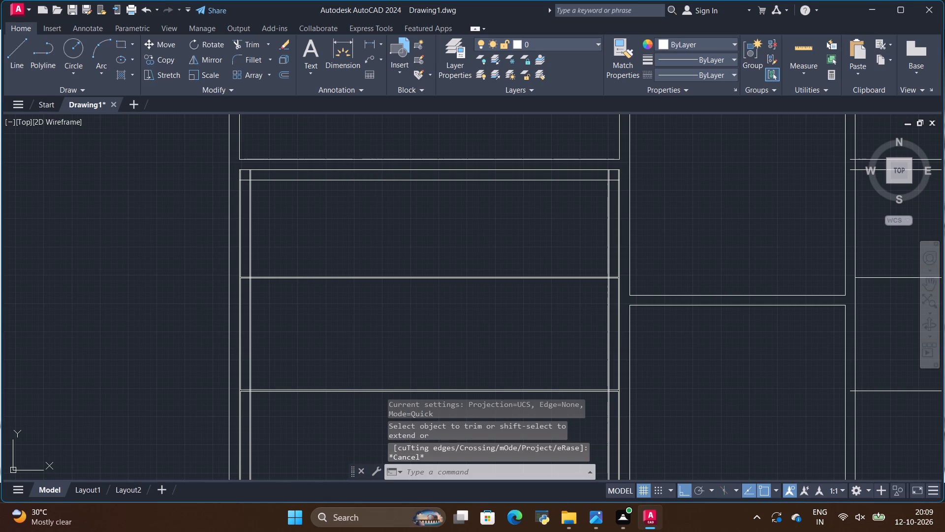
key("alt+Tab")
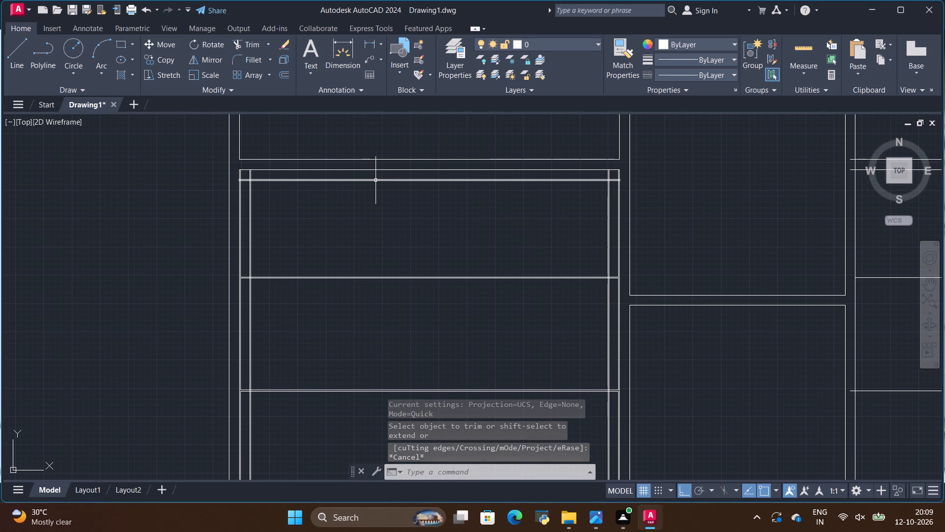
scroll(376, 180, "up", 2)
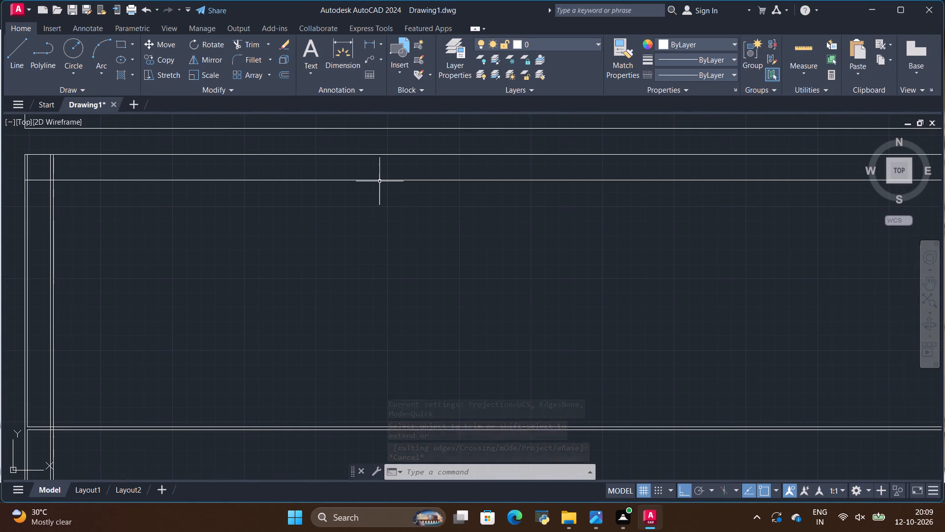
left_click(379, 181)
scroll(304, 237, "down", 2)
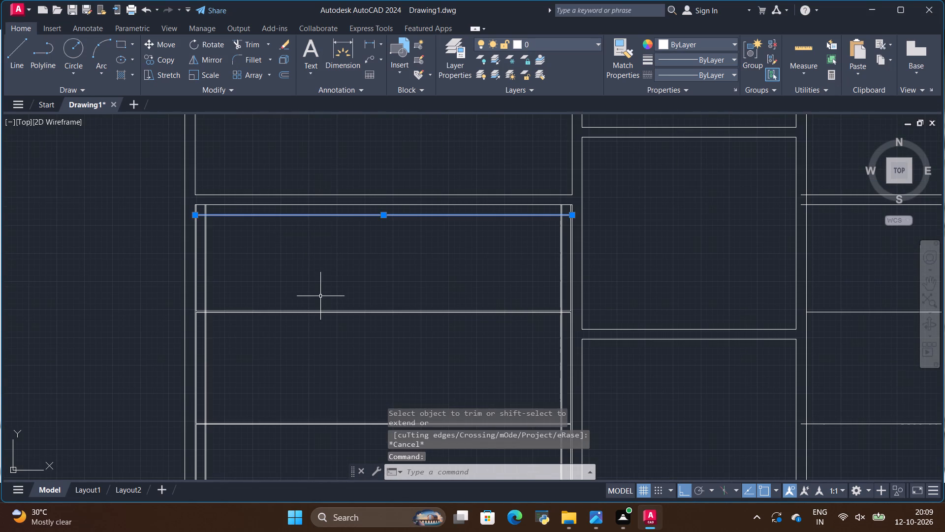
scroll(253, 227, "up", 1)
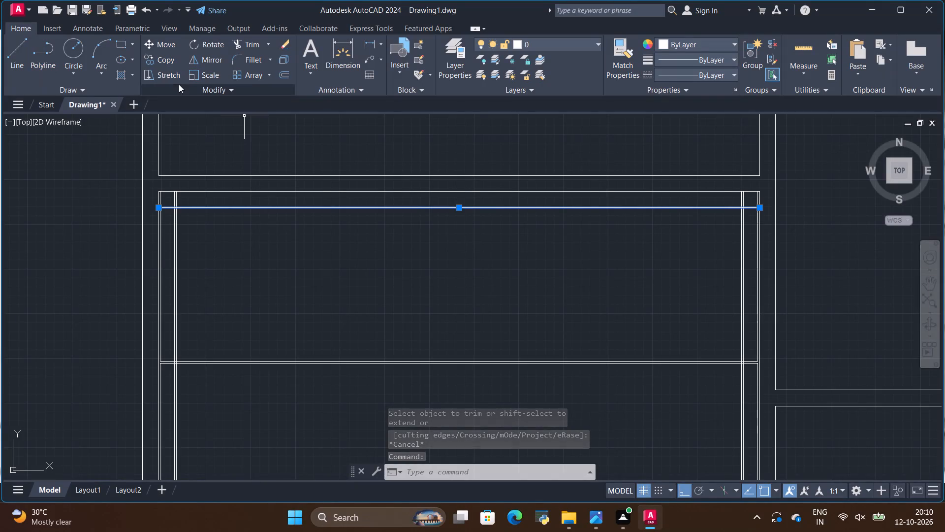
left_click(158, 60)
scroll(154, 216, "up", 2)
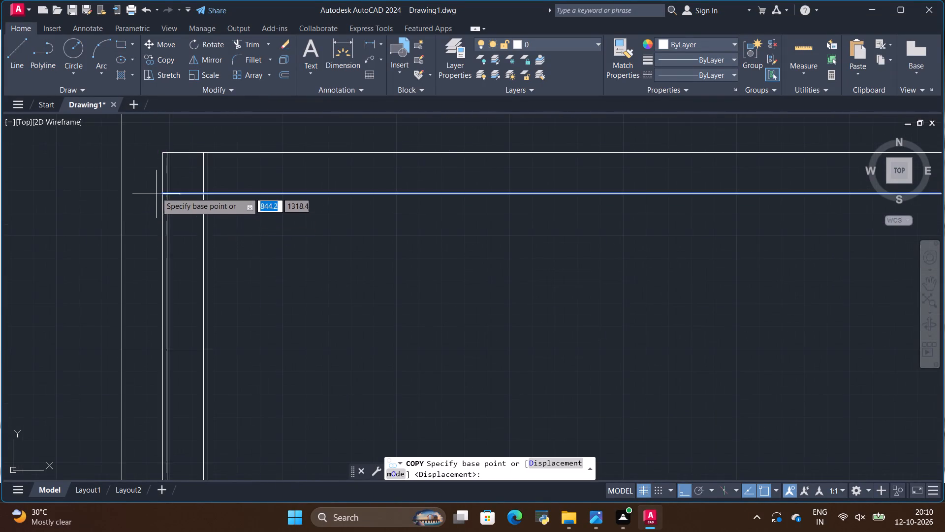
scroll(157, 189, "up", 1)
left_click(166, 197)
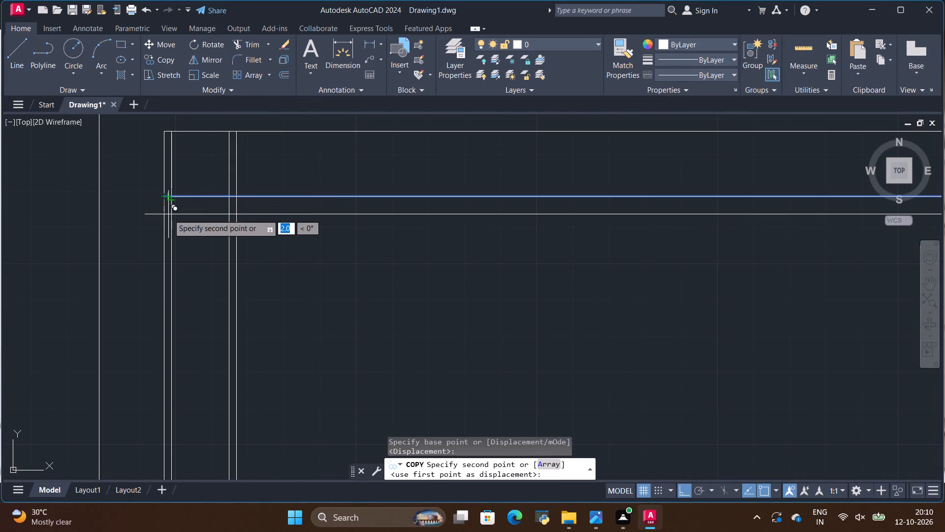
key("BackSpace")
key("2")
key("Return")
key("Escape")
scroll(192, 215, "down", 3)
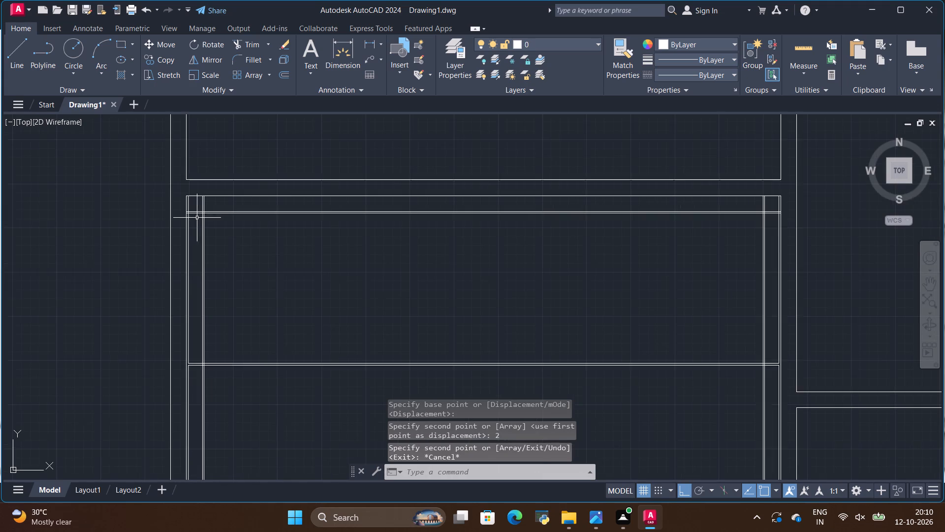
scroll(197, 218, "down", 2)
scroll(296, 222, "up", 1)
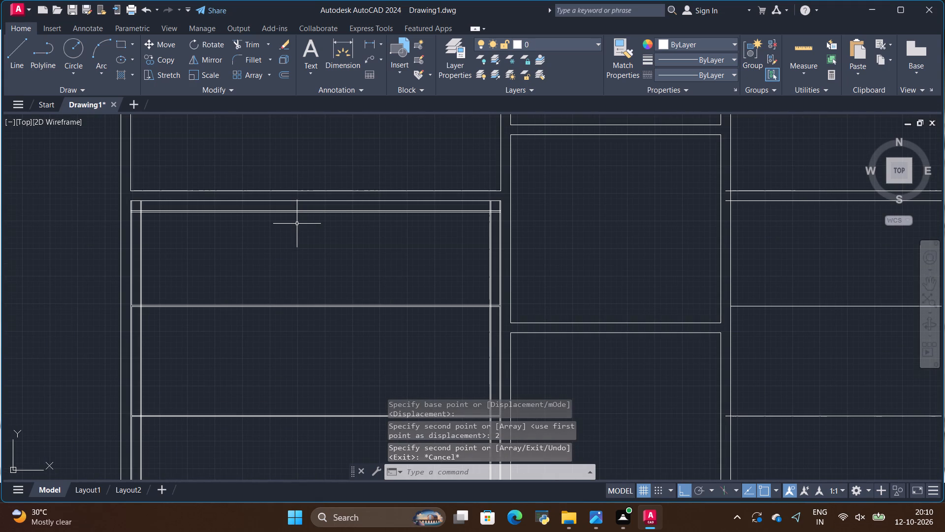
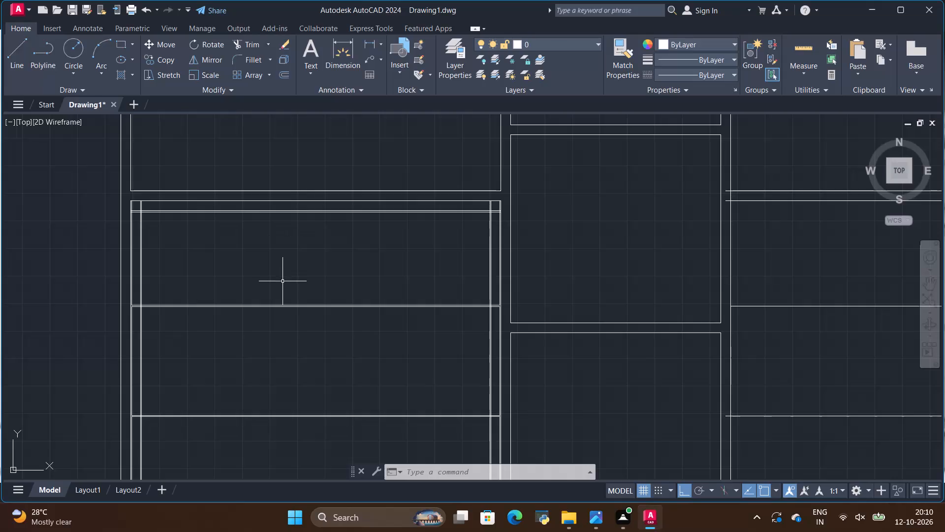
Trim the overlapping segments where the upper drawer divider crosses the right inner vertical line pair of the lower-left drawer unit.
scroll(283, 280, "down", 2)
scroll(300, 271, "up", 1)
scroll(384, 234, "up", 3)
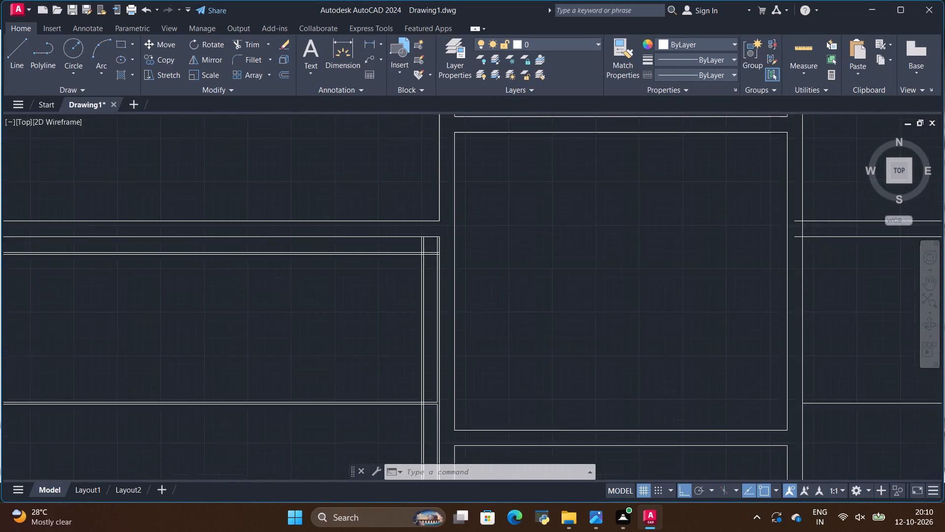
scroll(423, 257, "up", 2)
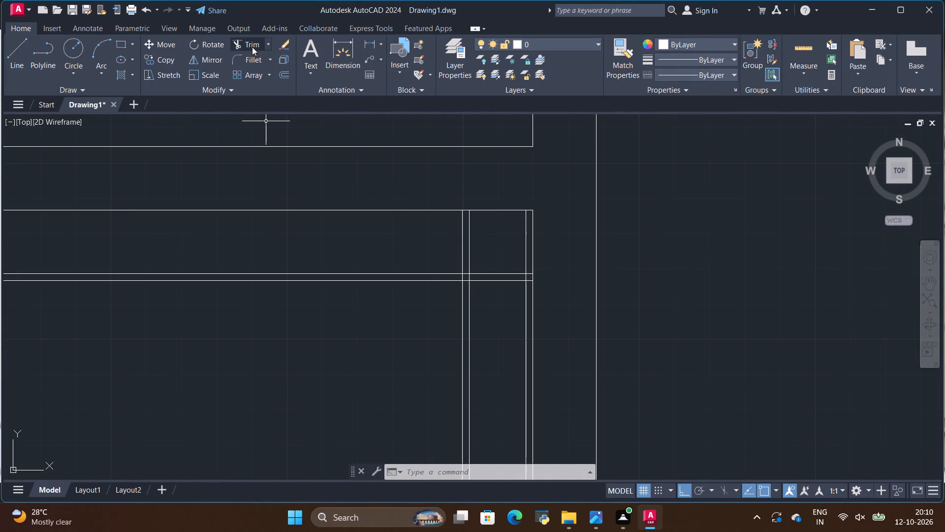
left_click(252, 45)
scroll(276, 168, "down", 1)
scroll(391, 233, "up", 2)
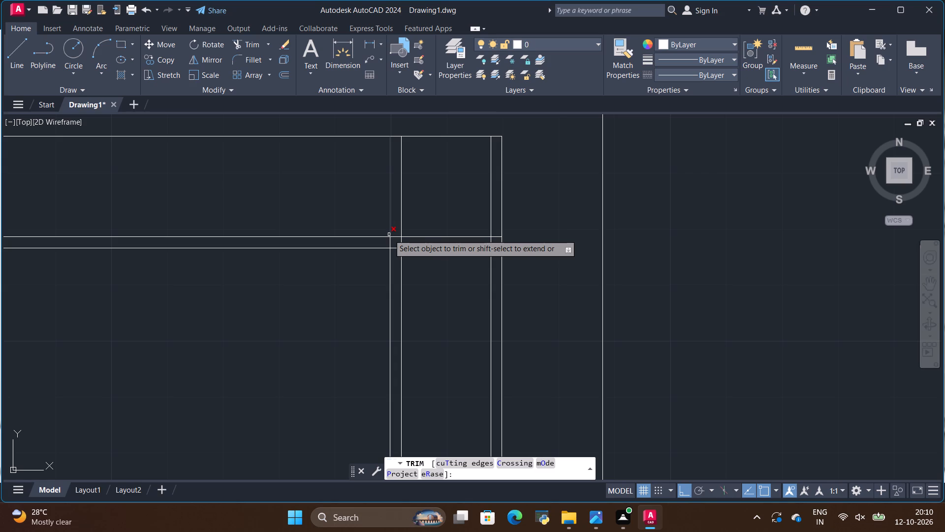
scroll(408, 233, "down", 6)
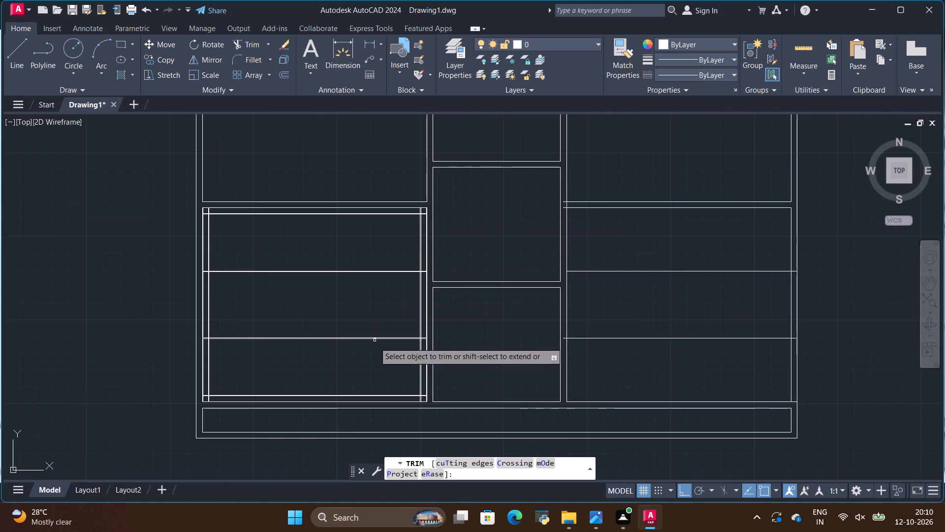
key("alt+Tab")
key("alt+Tab")
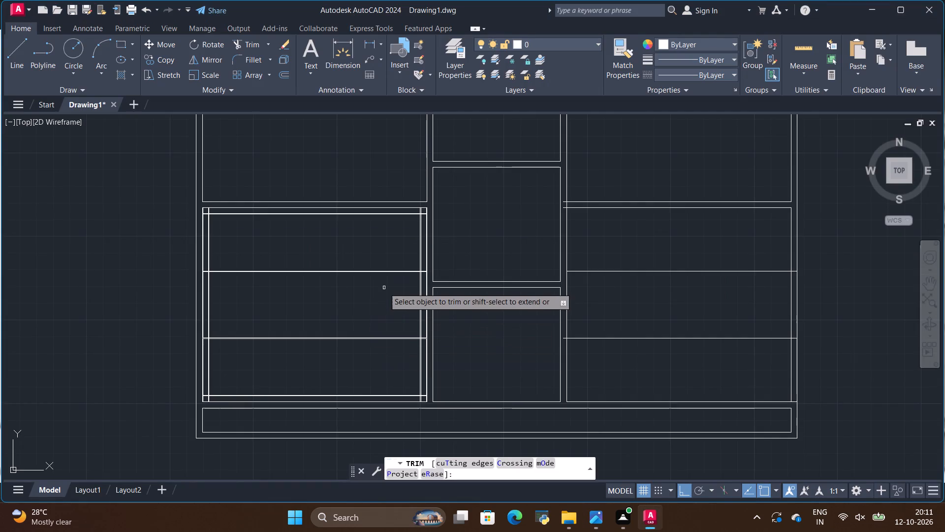
scroll(400, 267, "up", 2)
scroll(449, 281, "up", 7)
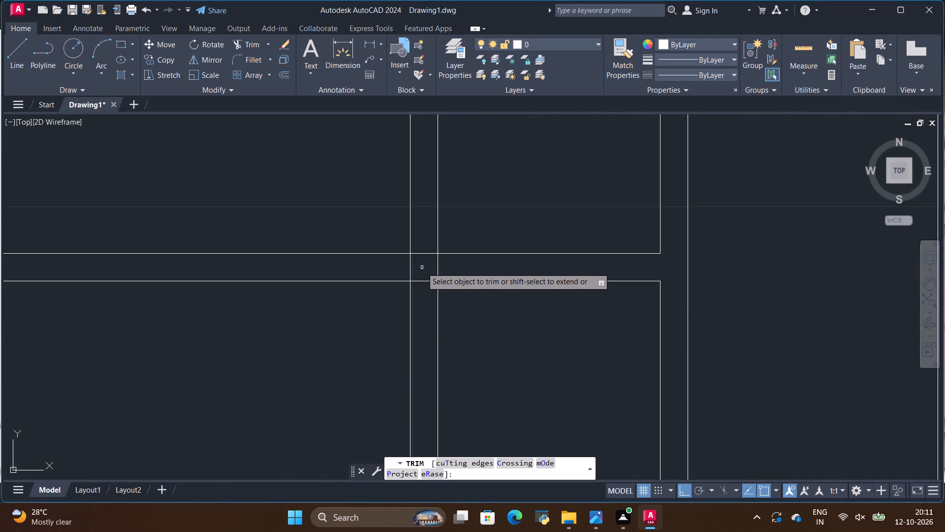
scroll(422, 267, "up", 1)
scroll(422, 267, "down", 2)
scroll(424, 243, "up", 2)
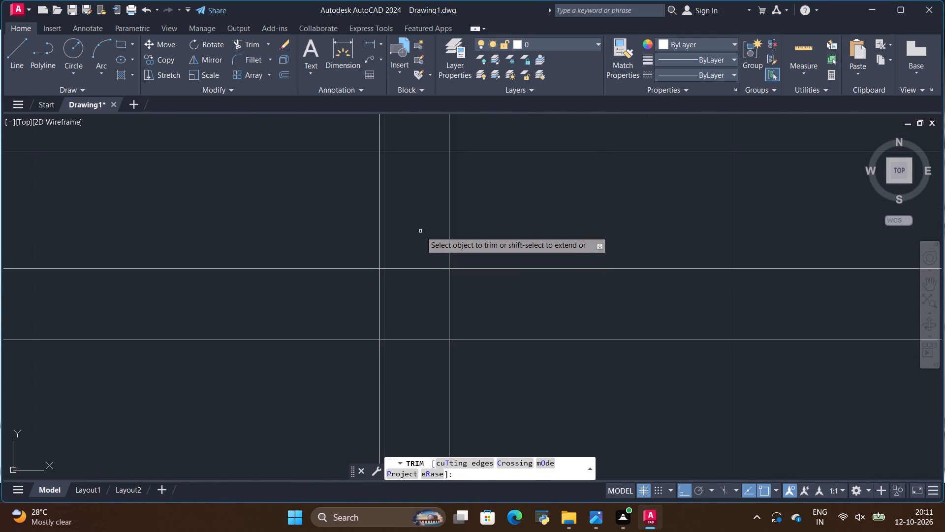
left_click_drag(419, 231, 393, 317)
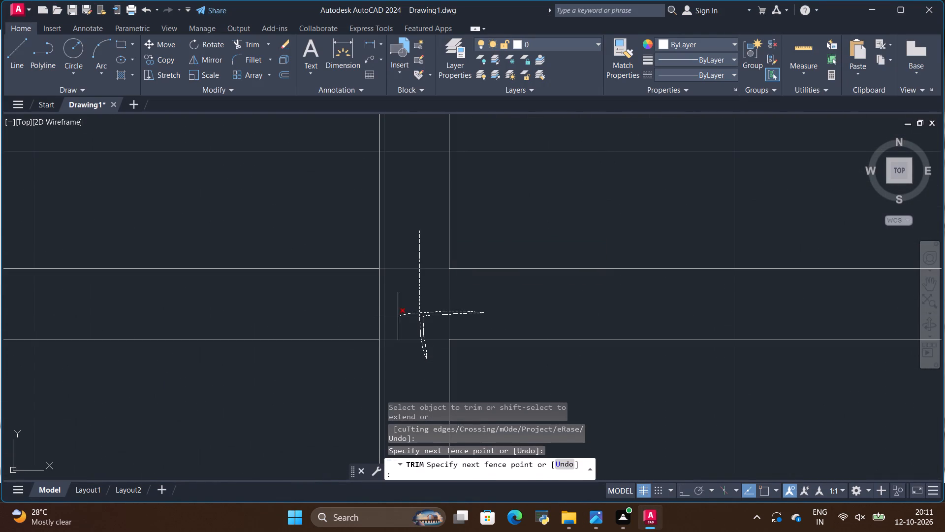
left_click_drag(393, 317, 364, 316)
Trim the overlapping segments where the top rail lines cross the inner vertical pair at the drawer unit's upper-right corner.
scroll(426, 292, "down", 11)
scroll(421, 199, "up", 2)
scroll(479, 181, "up", 6)
scroll(438, 203, "down", 3)
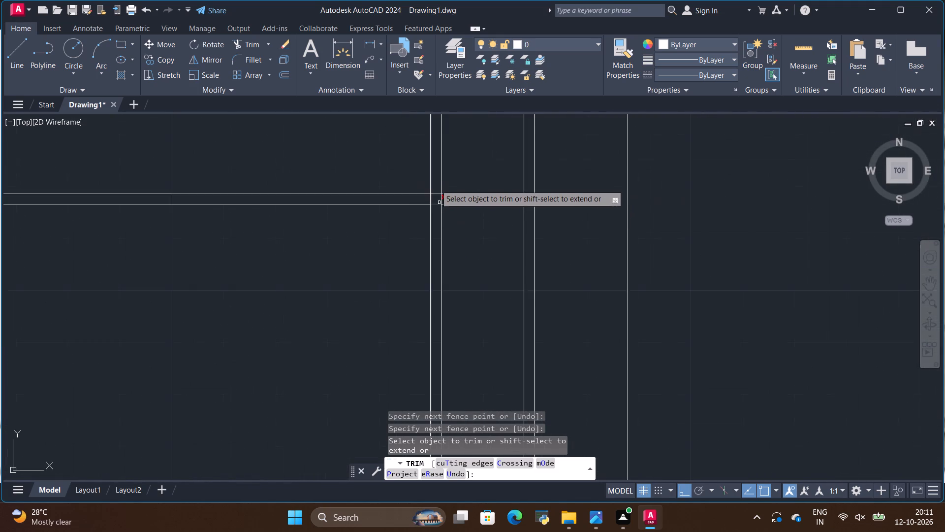
scroll(433, 176, "up", 2)
left_click_drag(434, 195, 459, 234)
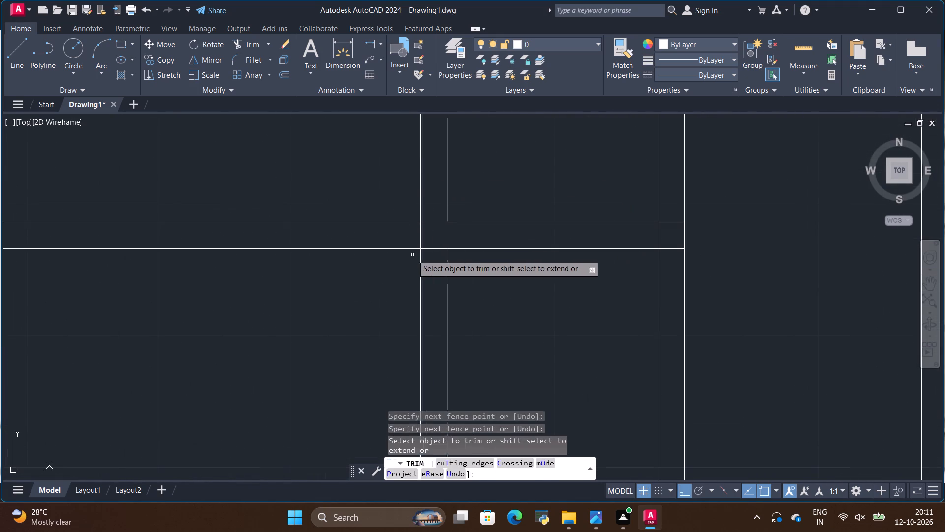
scroll(412, 255, "up", 2)
left_click_drag(402, 215, 466, 273)
Trim the overlapping segments where the top rail lines cross the inner vertical pair at the drawer unit's upper-left corner.
scroll(492, 240, "down", 8)
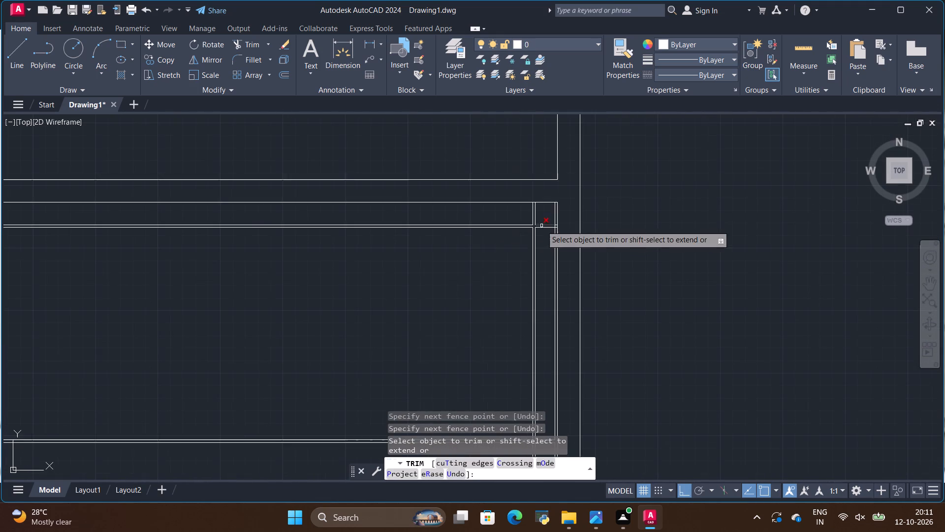
scroll(356, 217, "down", 3)
scroll(185, 217, "up", 2)
scroll(247, 230, "up", 2)
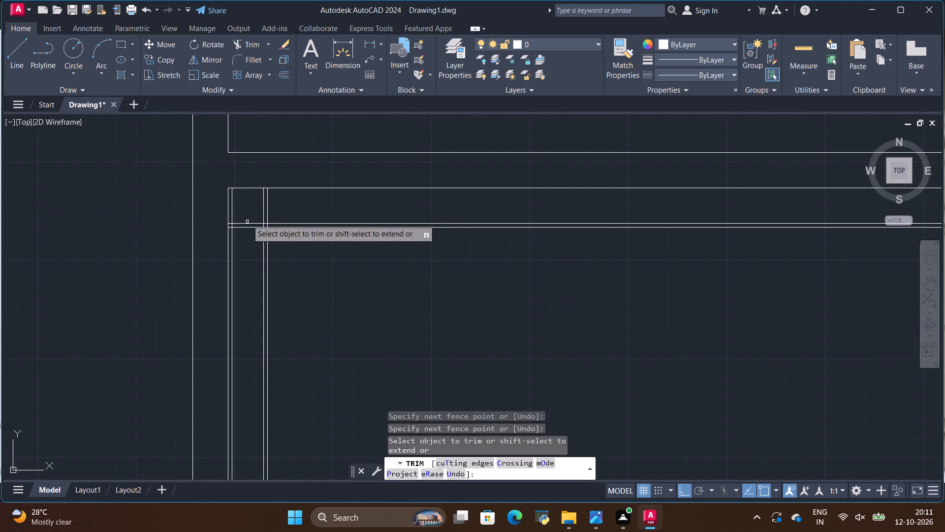
scroll(258, 214, "up", 5)
left_click_drag(281, 246, 317, 290)
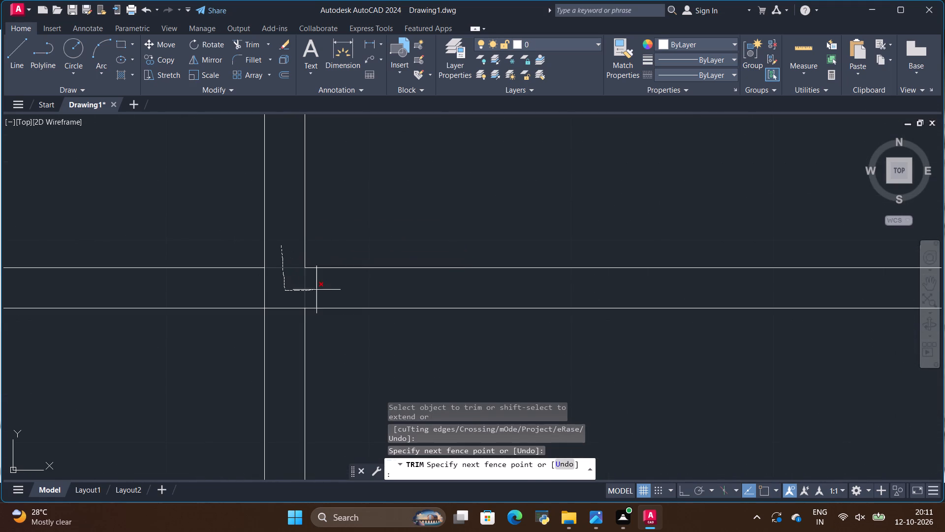
left_click_drag(317, 290, 289, 332)
Trim the overlapping segments where the upper drawer divider crosses the drawer unit's left inner vertical line pair.
scroll(313, 234, "down", 4)
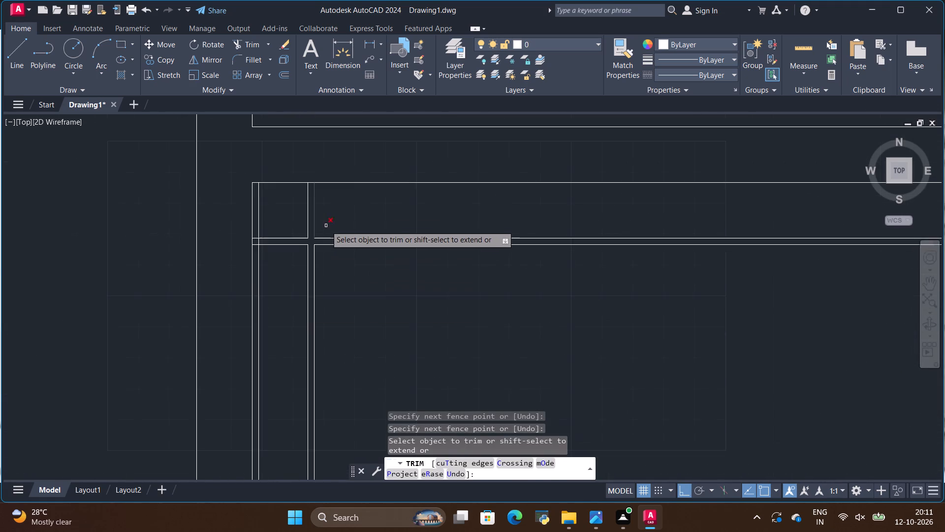
scroll(326, 223, "down", 3)
scroll(330, 374, "up", 5)
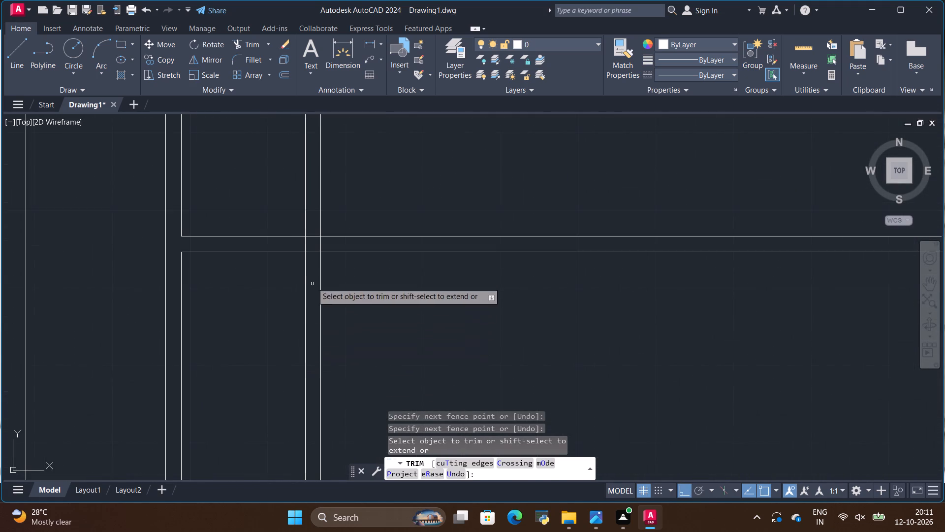
scroll(309, 231, "up", 3)
left_click_drag(312, 224, 317, 270)
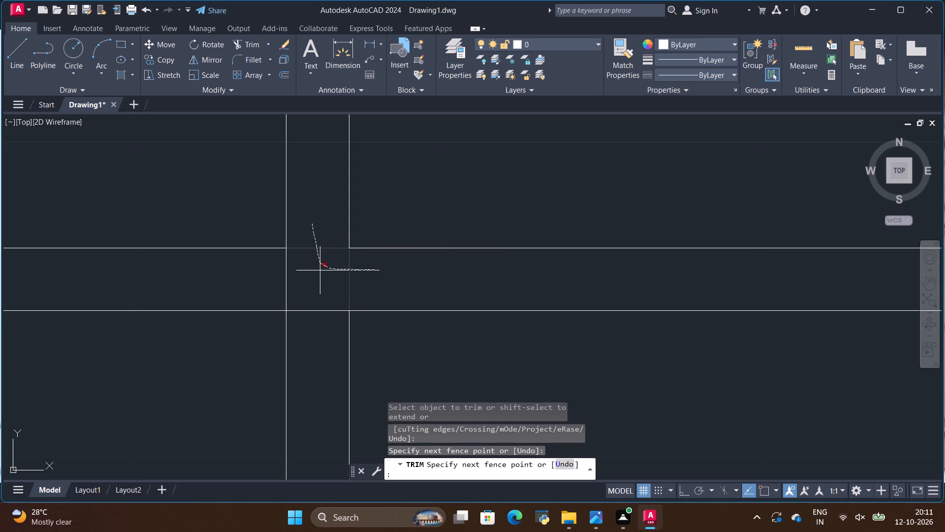
left_click_drag(317, 270, 250, 278)
Trim the overlapping segments where the lower drawer divider crosses the drawer unit's left inner vertical line pair.
scroll(253, 268, "down", 6)
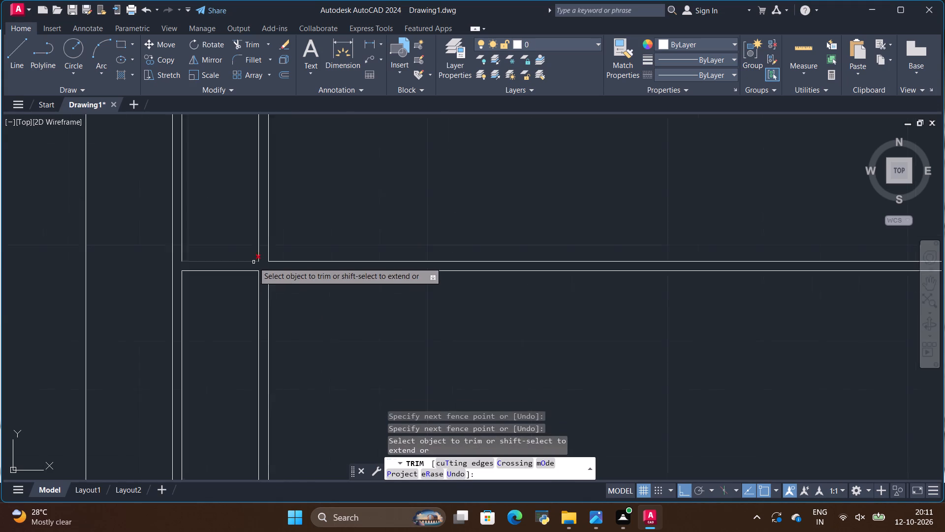
scroll(253, 262, "down", 5)
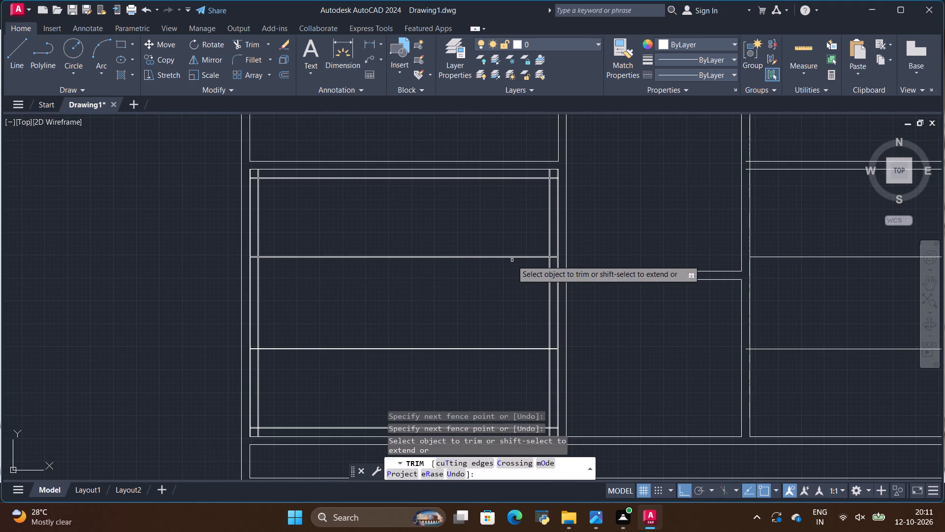
scroll(557, 251, "up", 5)
scroll(497, 238, "down", 7)
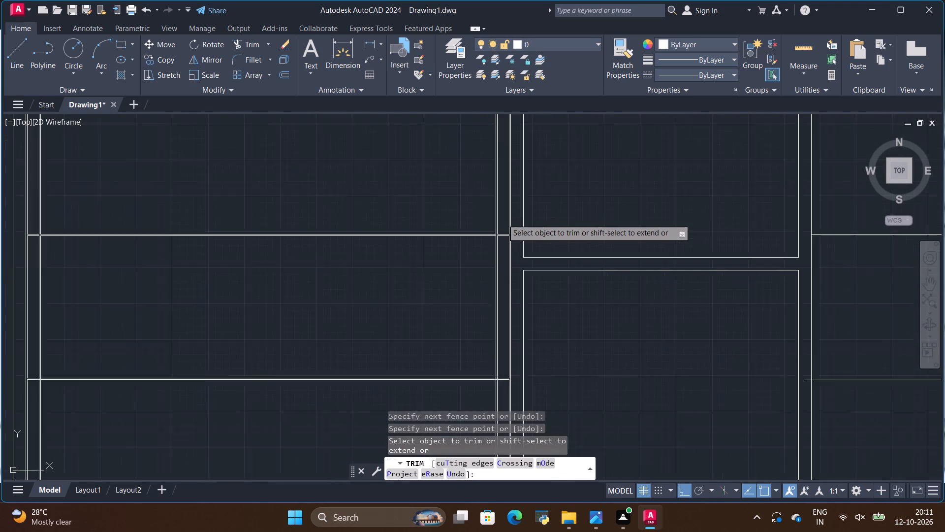
scroll(328, 284, "up", 1)
scroll(272, 281, "up", 1)
scroll(348, 281, "up", 3)
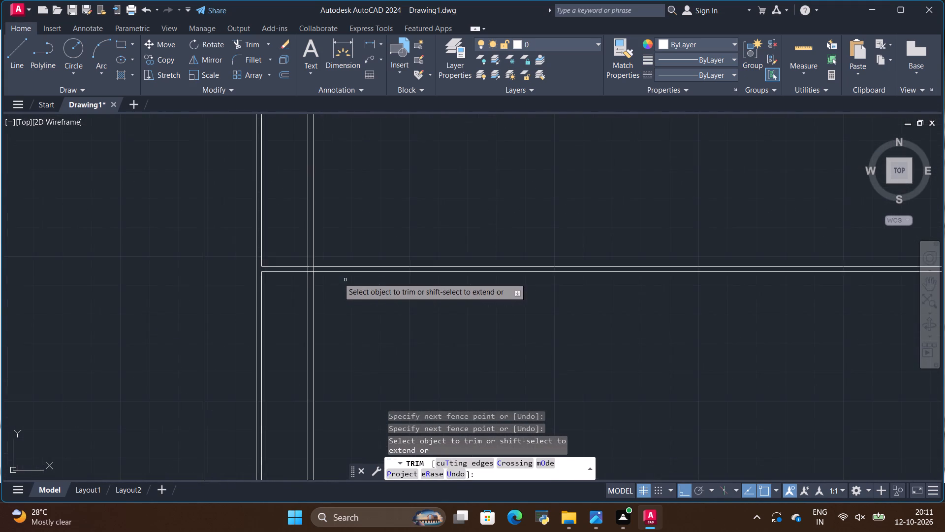
scroll(306, 275, "up", 5)
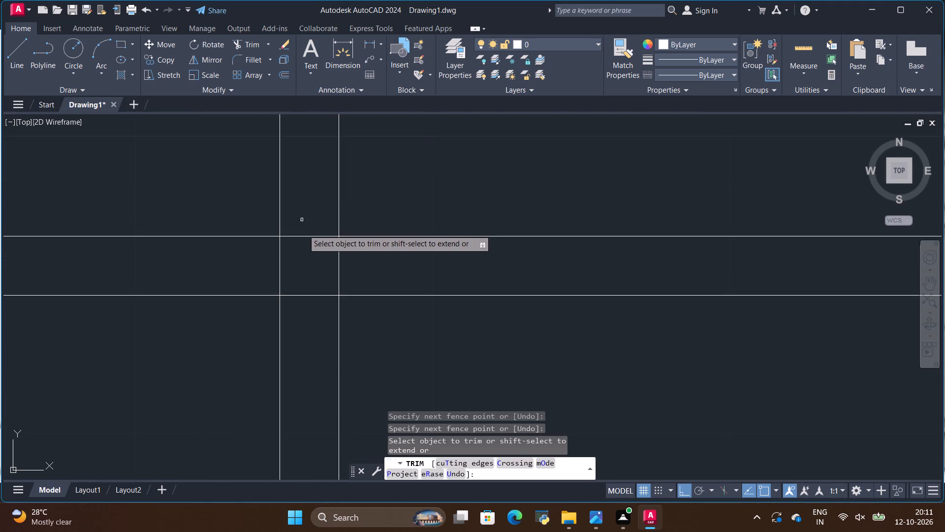
left_click_drag(305, 240, 295, 271)
left_click_drag(315, 212, 311, 261)
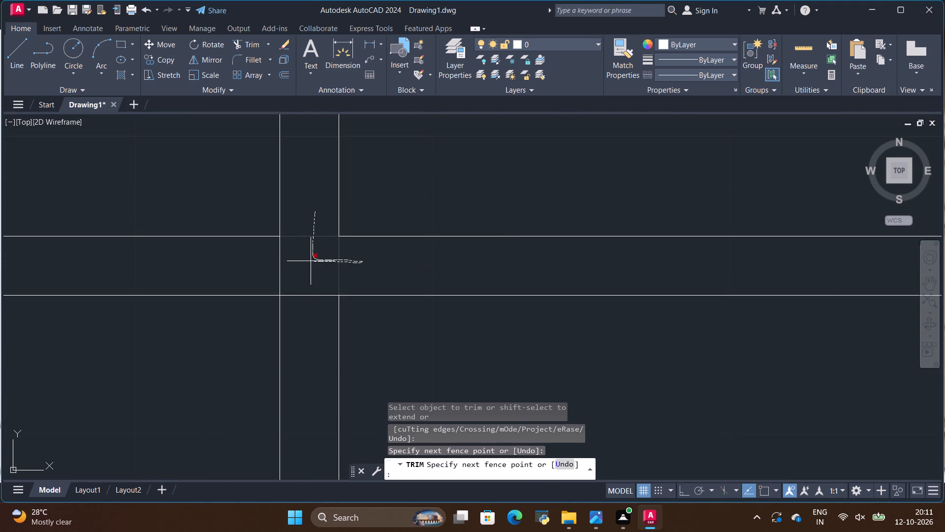
left_click_drag(311, 261, 266, 261)
Trim the overlapping segments where the bottom rail lines cross the inner vertical pair at the drawer unit's lower-left corner.
scroll(334, 273, "down", 5)
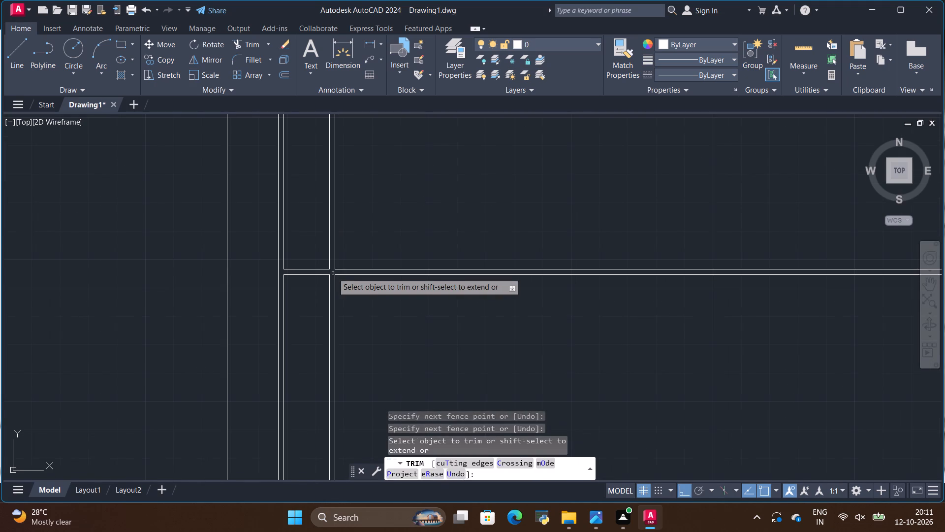
scroll(279, 266, "up", 3)
scroll(188, 254, "down", 7)
scroll(174, 327, "up", 2)
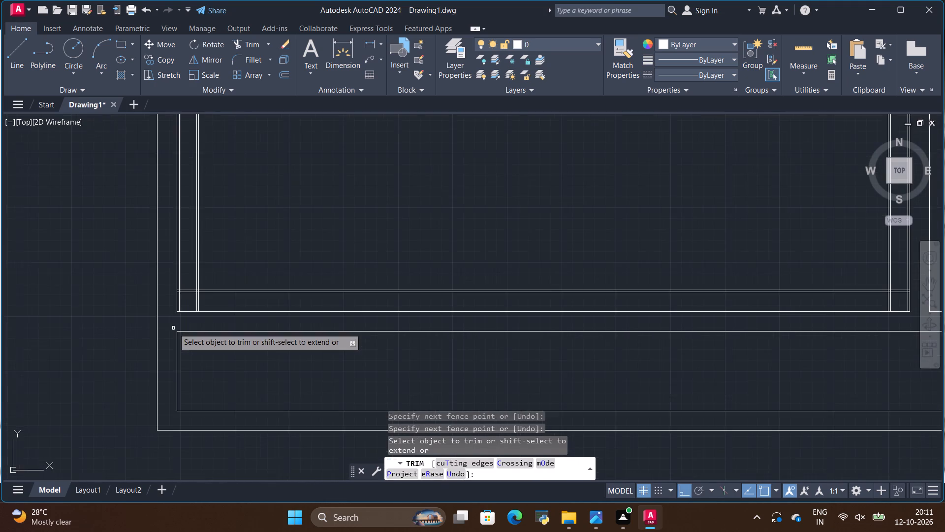
scroll(180, 291, "up", 4)
scroll(271, 286, "up", 3)
left_click_drag(277, 239, 277, 241)
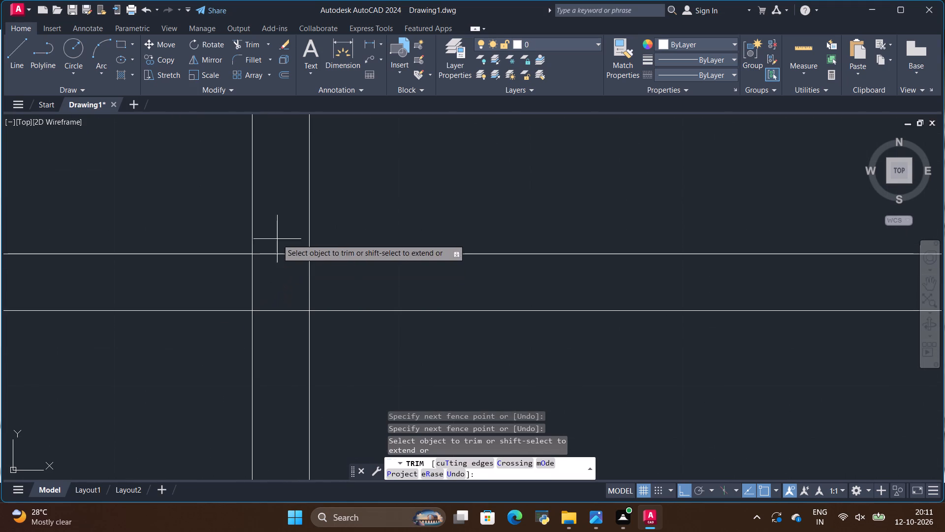
left_click_drag(277, 241, 274, 332)
Compare the drawer unit's frame and lower-left corner with the three-drawer section in the reference wardrobe image.
scroll(275, 309, "down", 2)
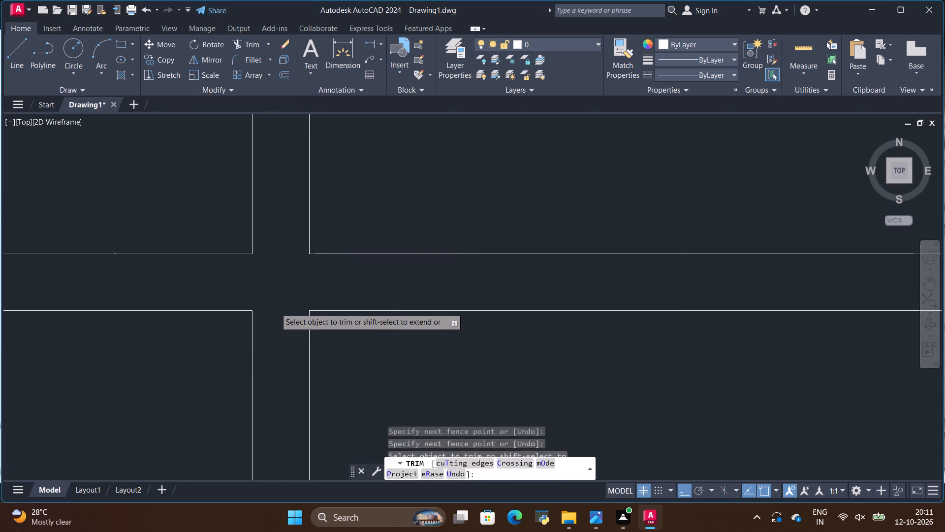
scroll(275, 305, "down", 6)
scroll(292, 360, "down", 3)
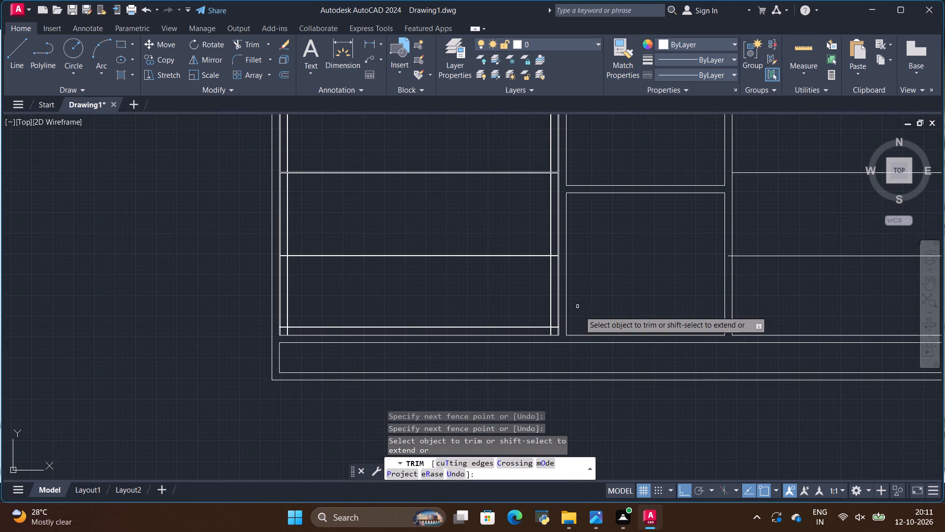
key("alt+Tab")
key("alt+Tab")
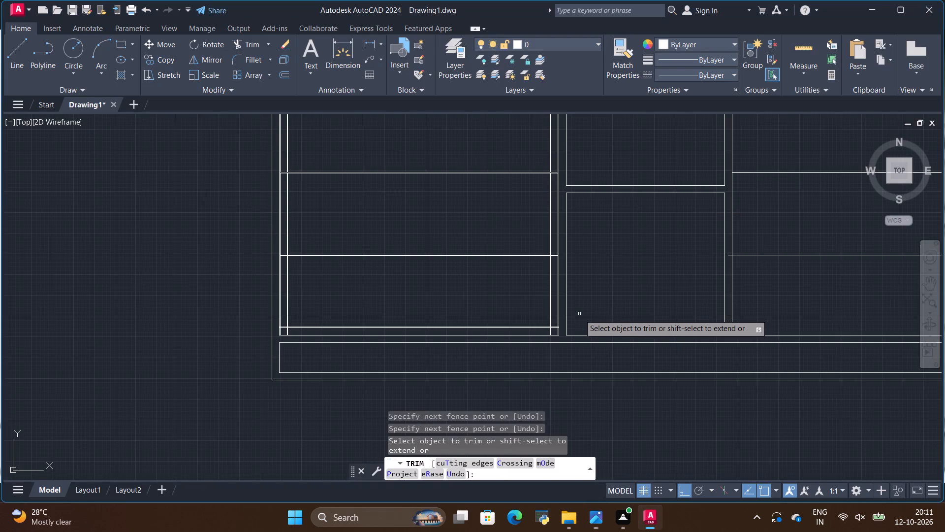
key("alt+Tab")
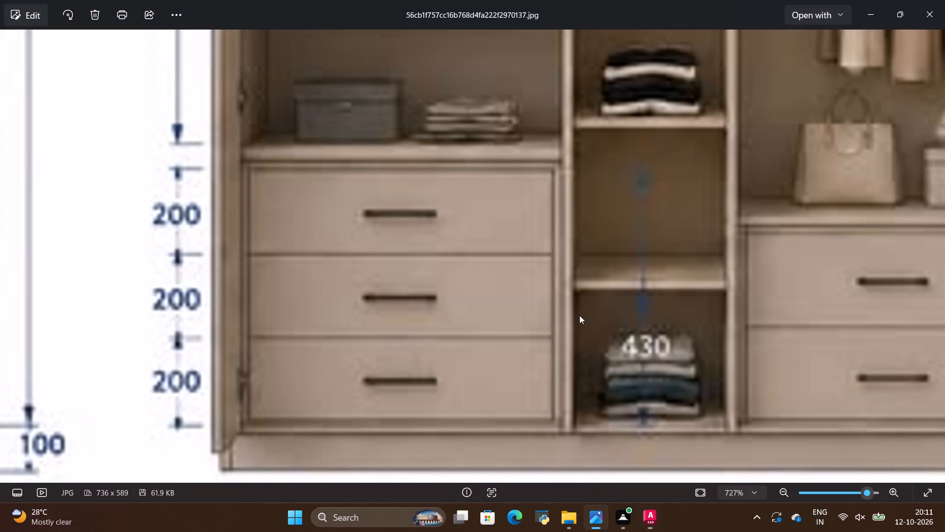
key("alt+Tab")
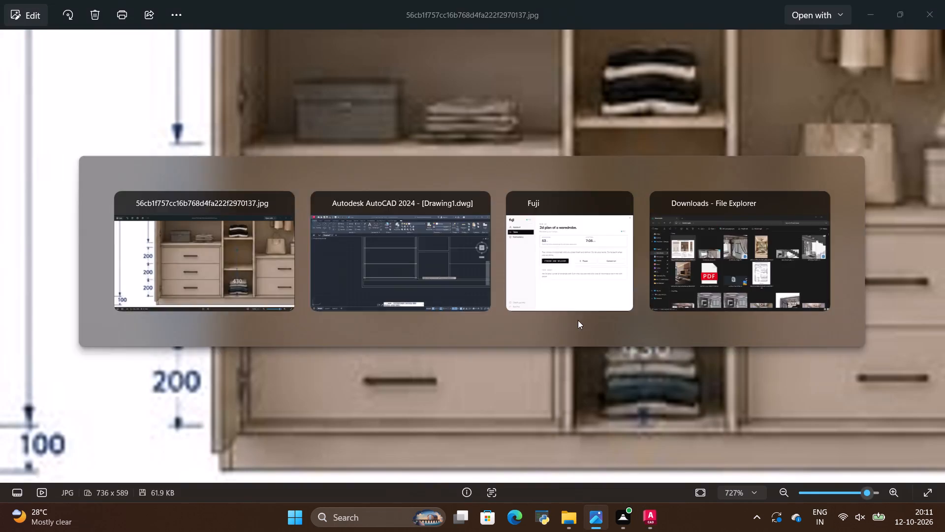
scroll(286, 321, "up", 8)
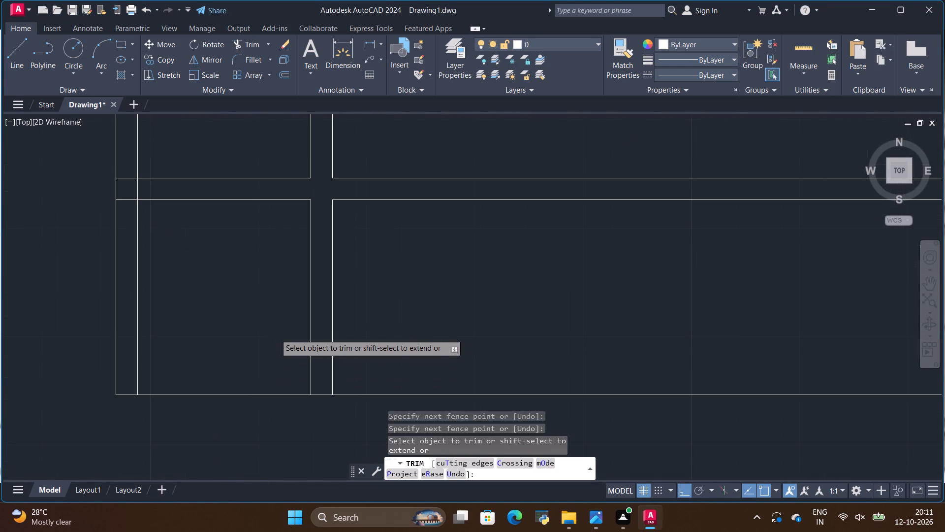
scroll(295, 334, "down", 4)
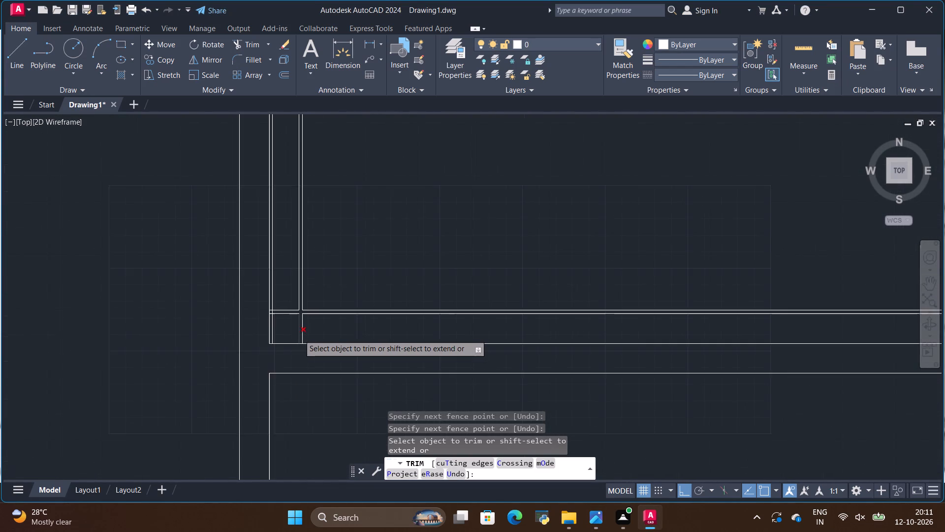
scroll(299, 334, "down", 2)
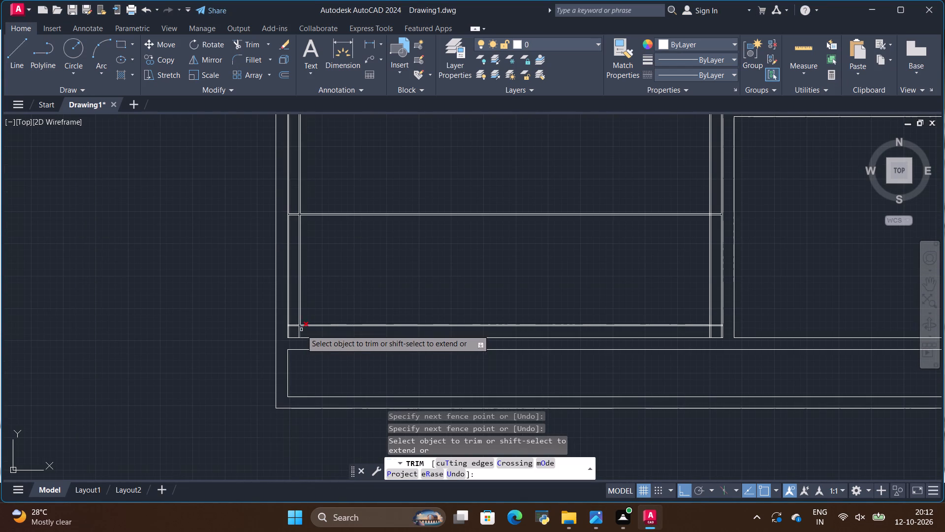
Trim the lower drawer divider's line ends extending beyond the drawer unit's right inner vertical pair.
scroll(740, 212, "up", 1)
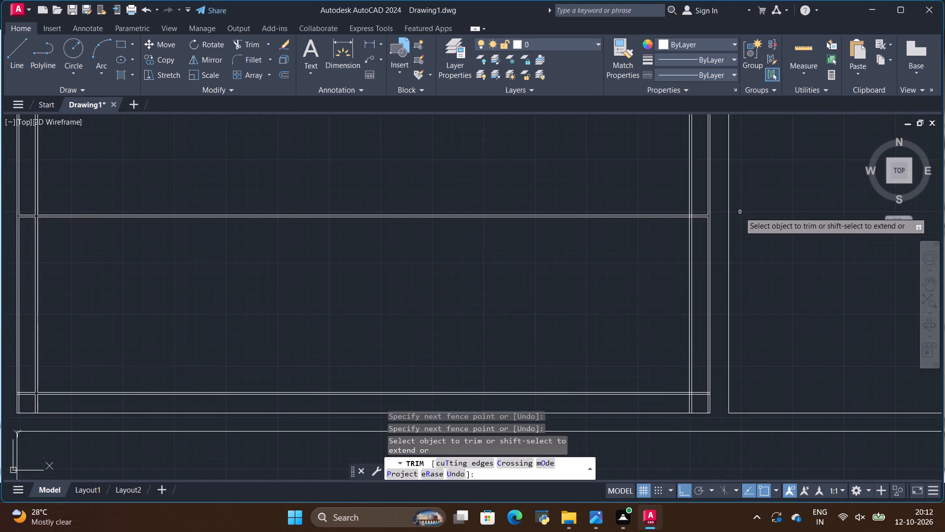
scroll(719, 211, "up", 2)
scroll(669, 227, "up", 4)
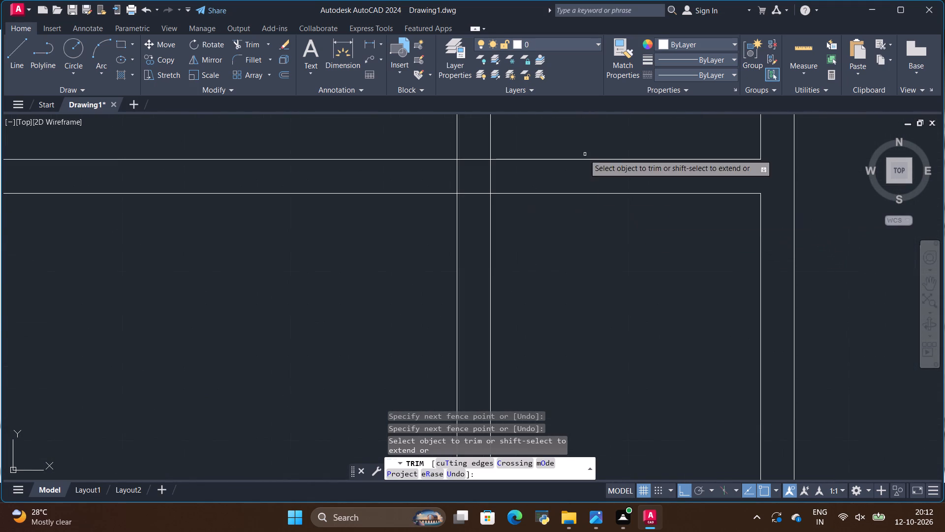
left_click_drag(584, 146, 602, 230)
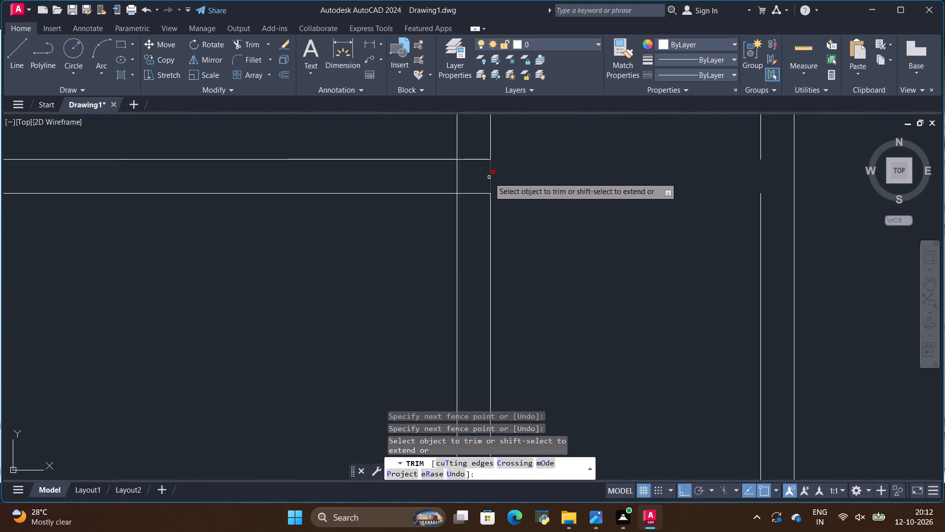
Trim the top rail and right inner vertical line ends that overrun each other at the drawer unit's upper-right corner.
scroll(557, 246, "down", 3)
scroll(575, 286, "down", 3)
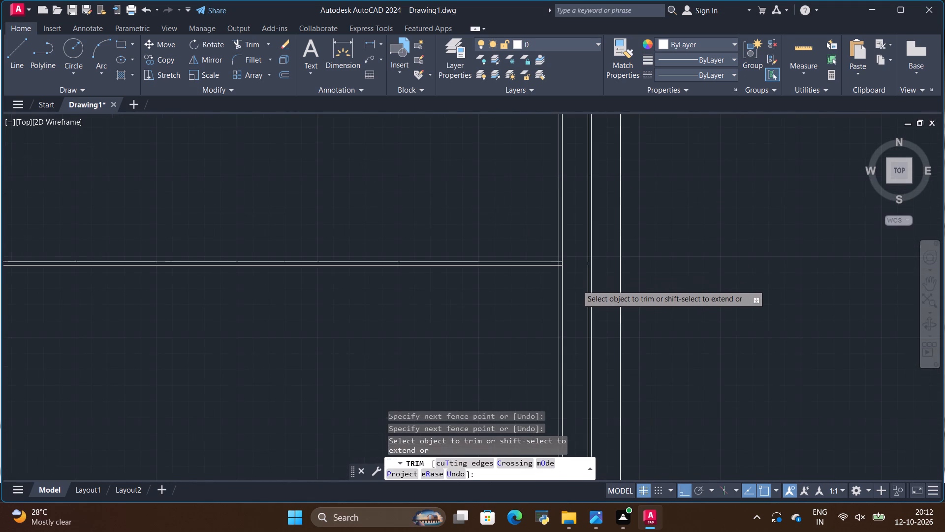
scroll(577, 285, "down", 2)
key("alt+Tab")
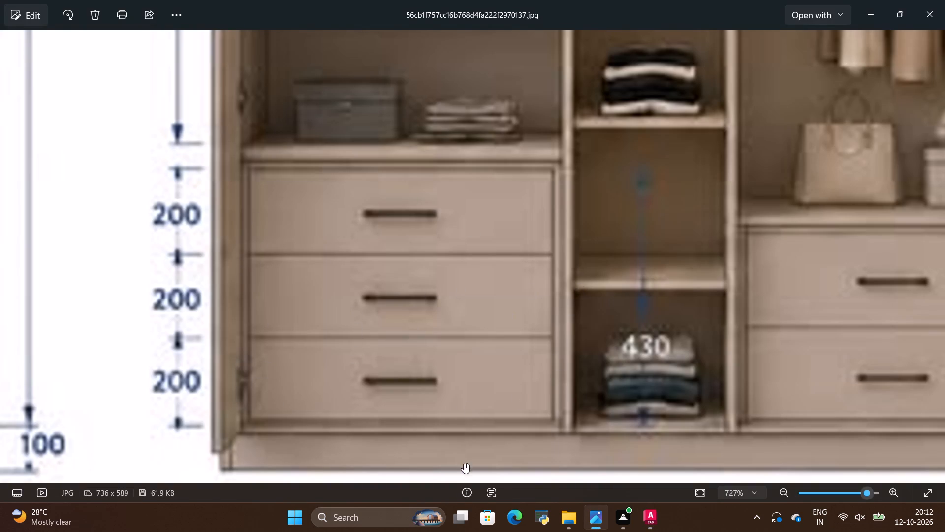
key("alt+Tab")
scroll(392, 409, "down", 1)
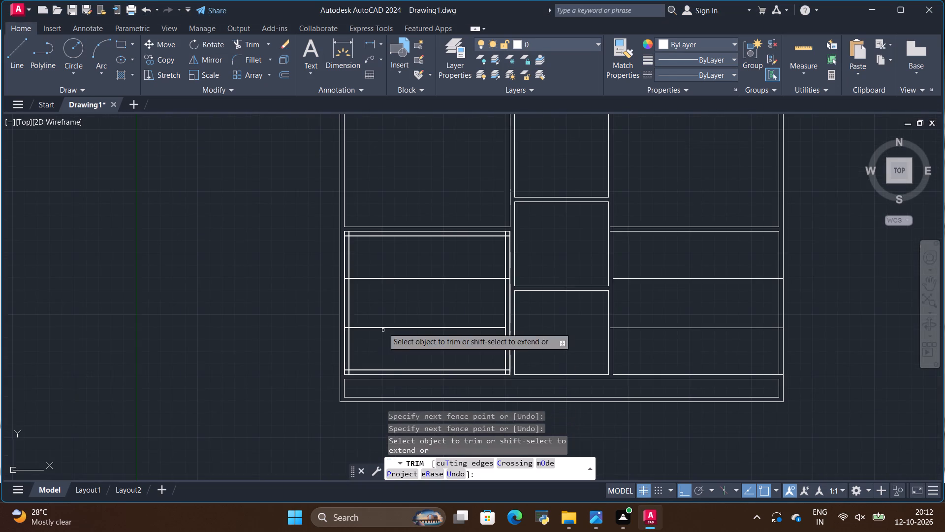
scroll(383, 263, "up", 1)
scroll(354, 216, "up", 2)
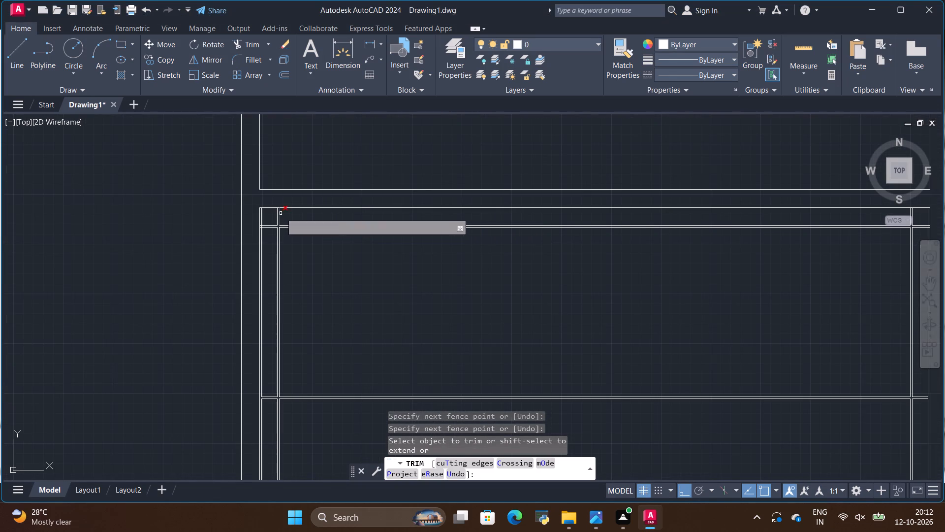
scroll(292, 202, "down", 1)
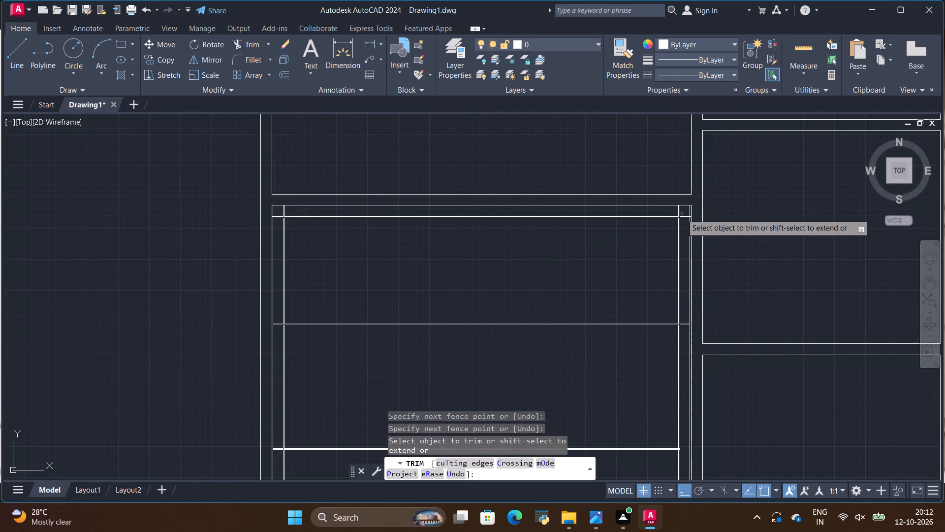
scroll(682, 214, "up", 6)
scroll(662, 226, "down", 2)
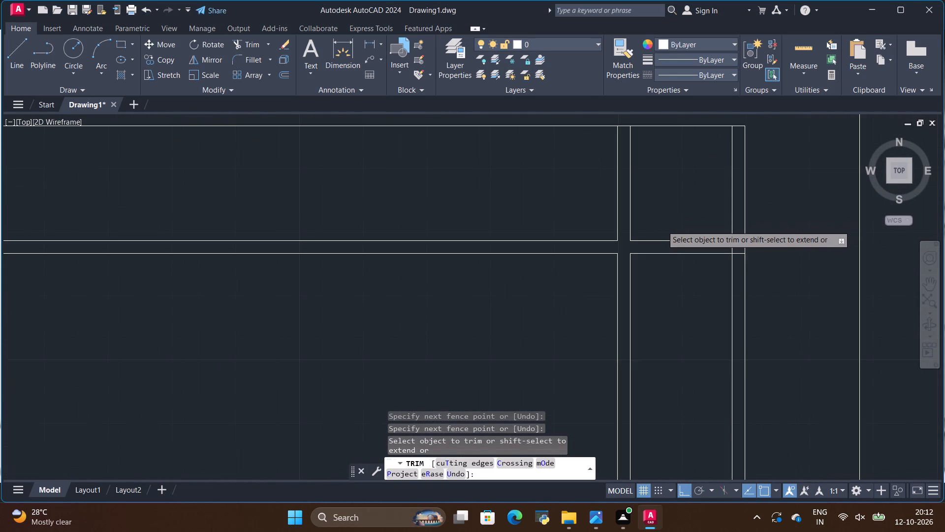
scroll(662, 226, "down", 1)
left_click_drag(617, 210, 669, 255)
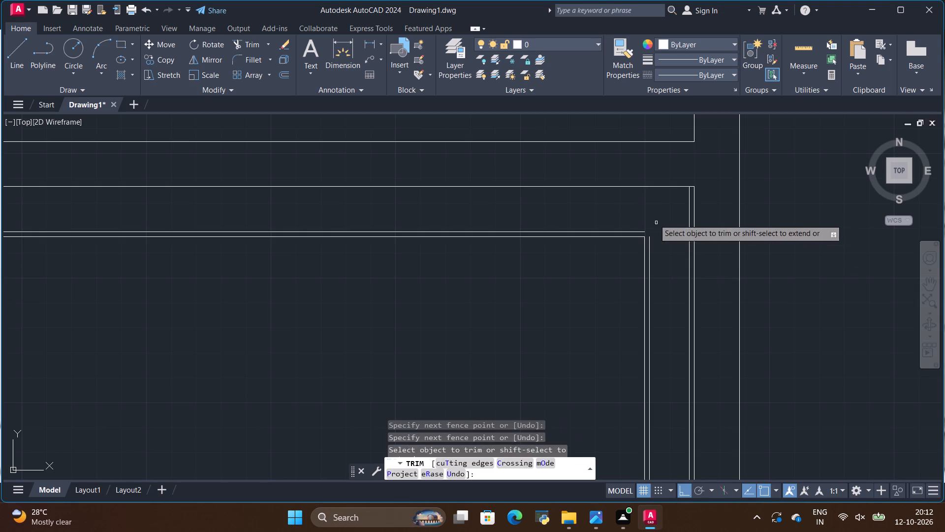
Trim the upper drawer divider's line ends extending beyond the drawer unit's right inner vertical pair.
scroll(651, 208, "down", 3)
scroll(651, 322, "up", 5)
left_click_drag(646, 259, 648, 273)
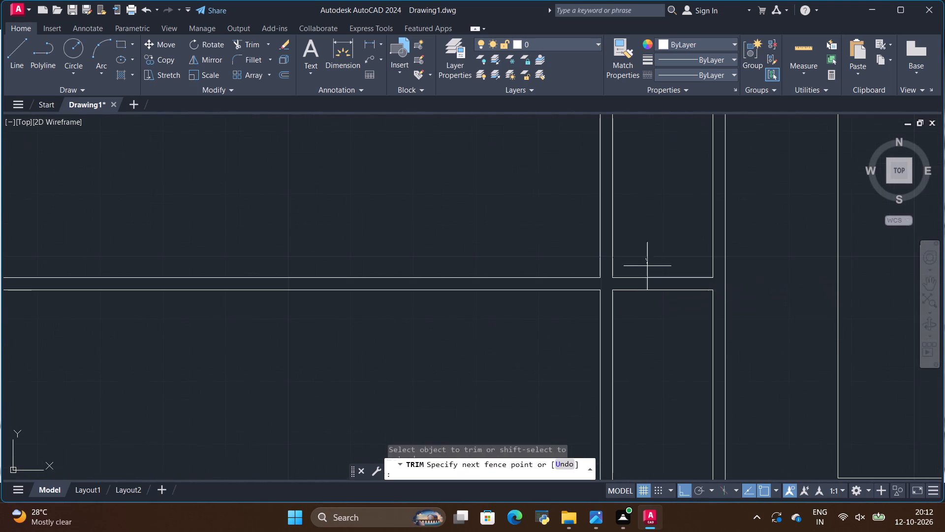
left_click_drag(648, 273, 654, 314)
Trim the bottom rail and right inner vertical line ends that overrun each other at the drawer unit's lower-right corner.
scroll(624, 231, "down", 6)
scroll(626, 382, "up", 1)
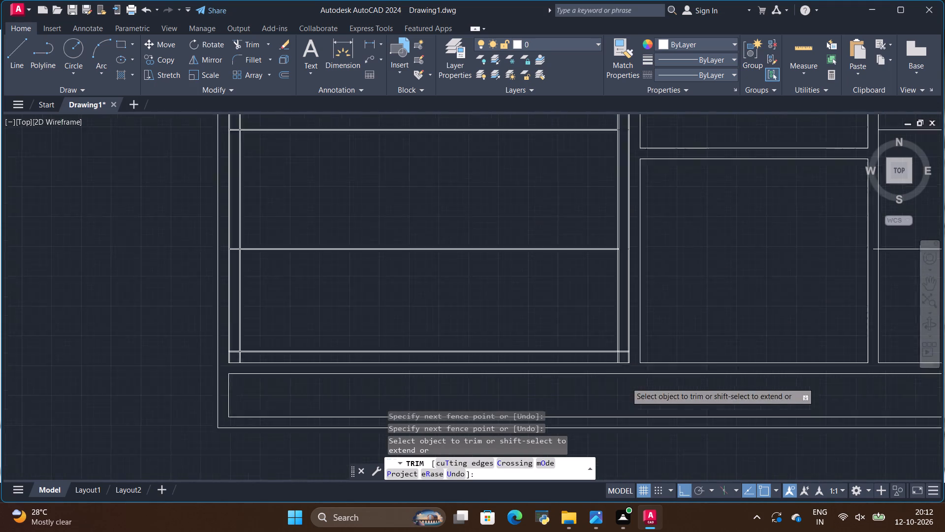
scroll(626, 382, "up", 1)
scroll(616, 342, "up", 3)
left_click_drag(607, 276, 581, 359)
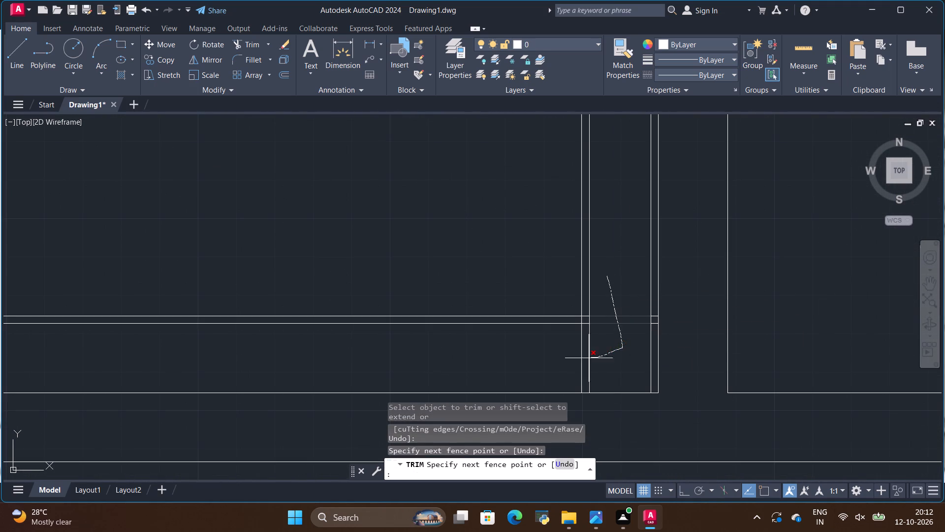
left_click_drag(581, 359, 543, 362)
Trim the bottom rail and left inner vertical line ends that overrun each other at the drawer unit's lower-left corner.
scroll(646, 334, "down", 4)
scroll(689, 334, "down", 4)
scroll(542, 334, "up", 2)
scroll(647, 325, "up", 2)
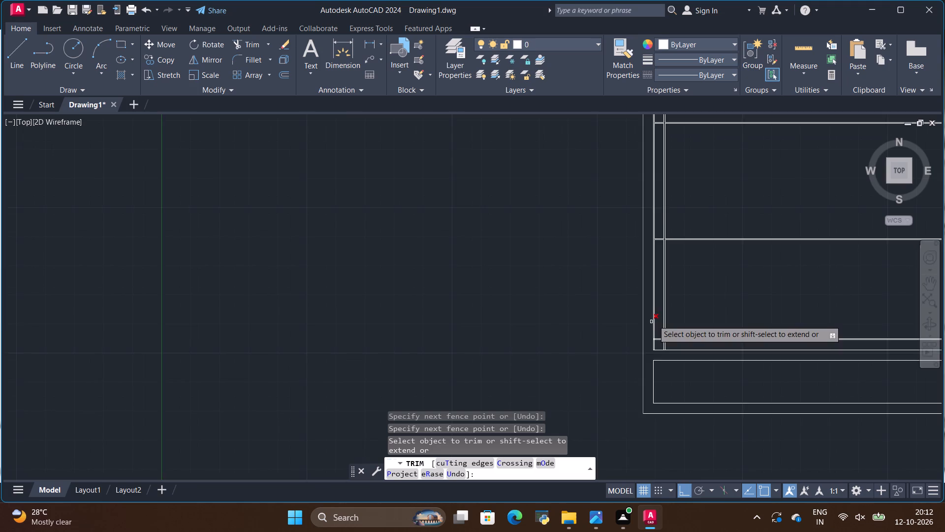
scroll(653, 320, "up", 3)
scroll(528, 271, "down", 3)
scroll(609, 323, "up", 4)
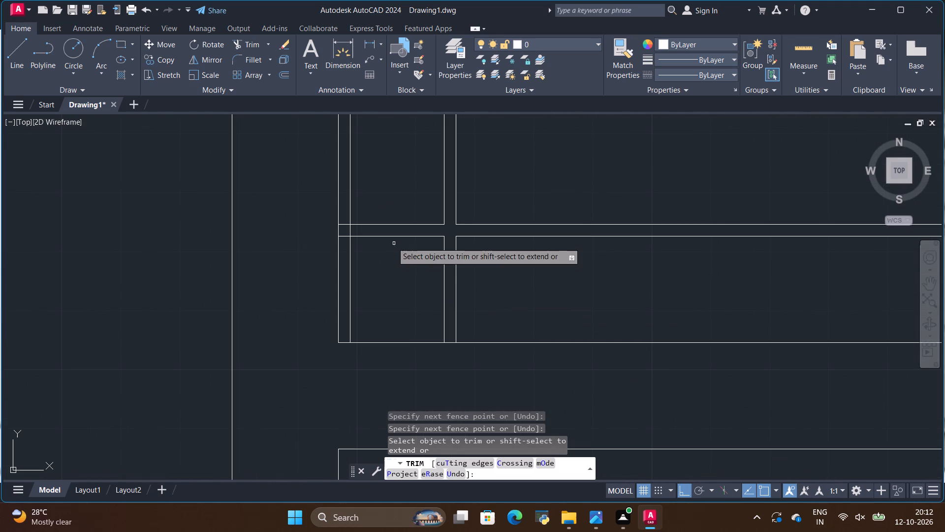
left_click_drag(397, 203, 503, 290)
Trim the top rail and left inner vertical line ends that overrun each other at the drawer unit's upper-left corner.
scroll(510, 318, "down", 4)
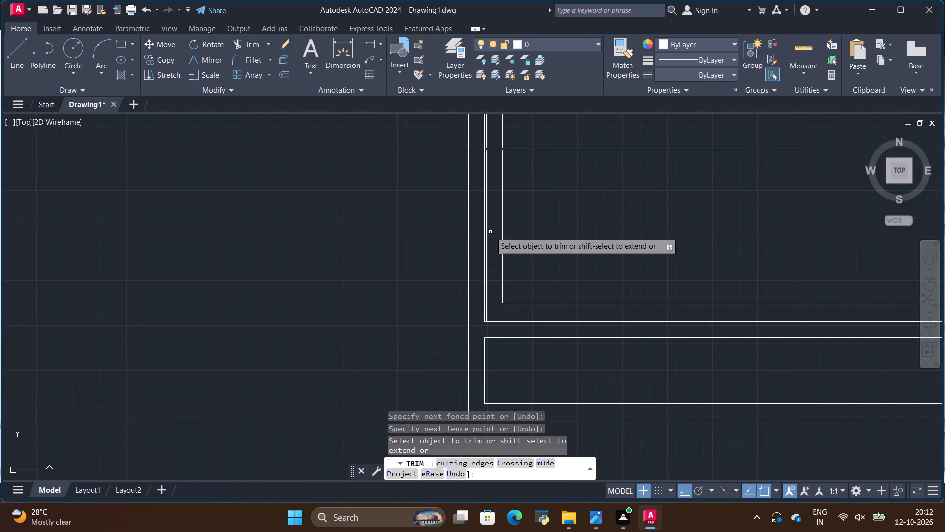
scroll(490, 231, "down", 4)
scroll(485, 176, "up", 3)
scroll(492, 124, "up", 2)
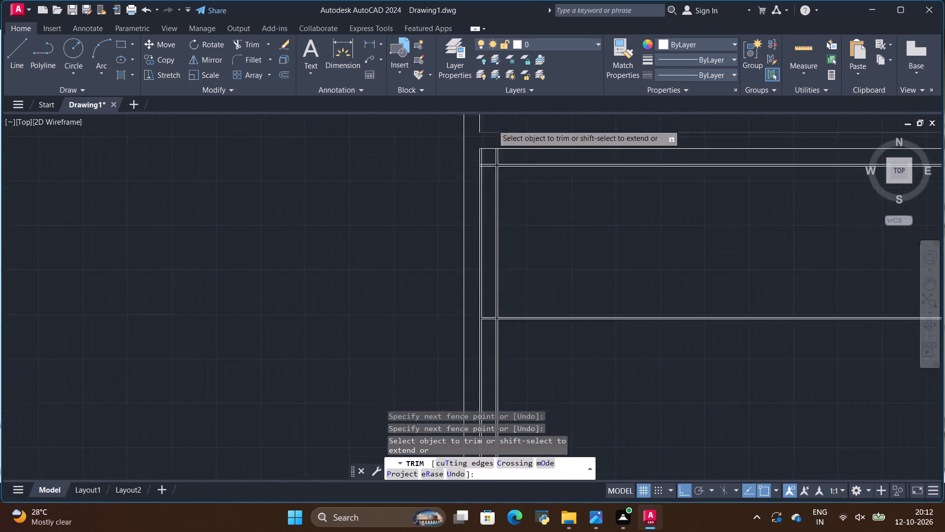
scroll(492, 124, "up", 3)
scroll(502, 224, "down", 2)
scroll(501, 237, "up", 2)
left_click_drag(519, 261, 504, 263)
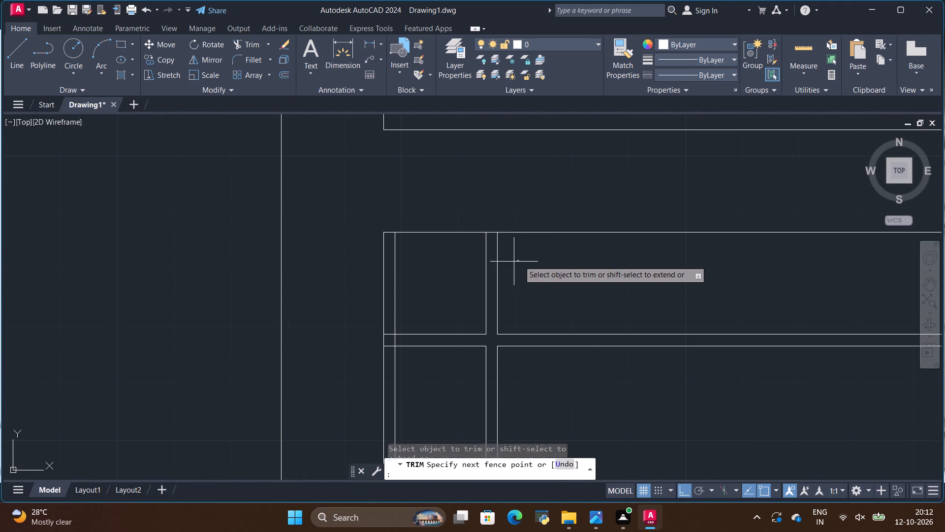
left_click_drag(504, 263, 453, 372)
Trim both drawer dividers' line ends extending beyond the drawer unit's left inner vertical pair.
scroll(440, 213, "down", 6)
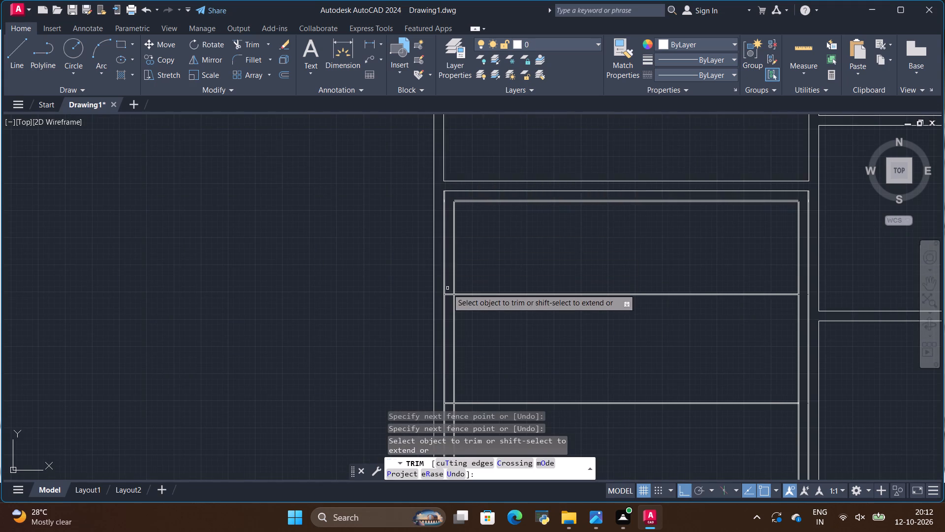
scroll(447, 292, "up", 3)
left_click_drag(441, 257, 441, 300)
scroll(440, 220, "down", 3)
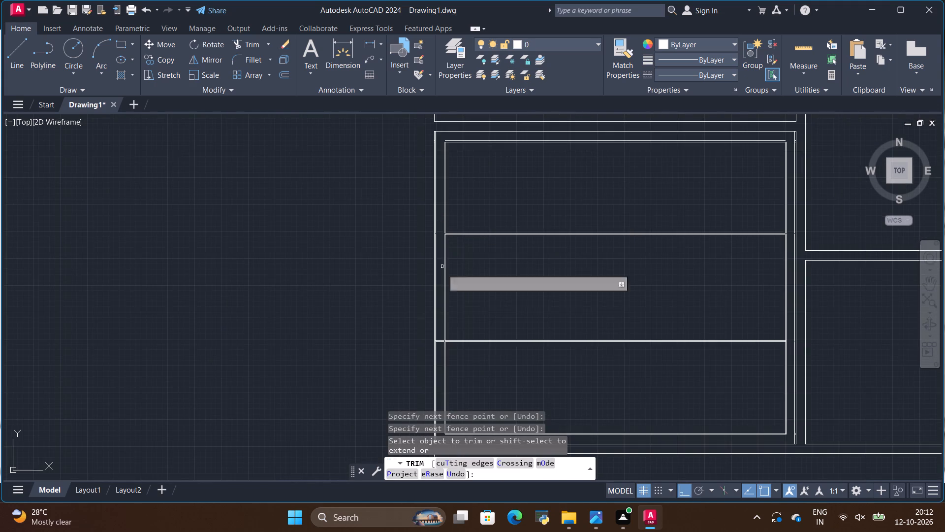
scroll(443, 341, "up", 5)
left_click_drag(397, 255, 402, 333)
Compare the trimmed drawer unit's frame and upper-left corner with the three-drawer section in the reference image, and end the Trim command.
scroll(404, 333, "down", 5)
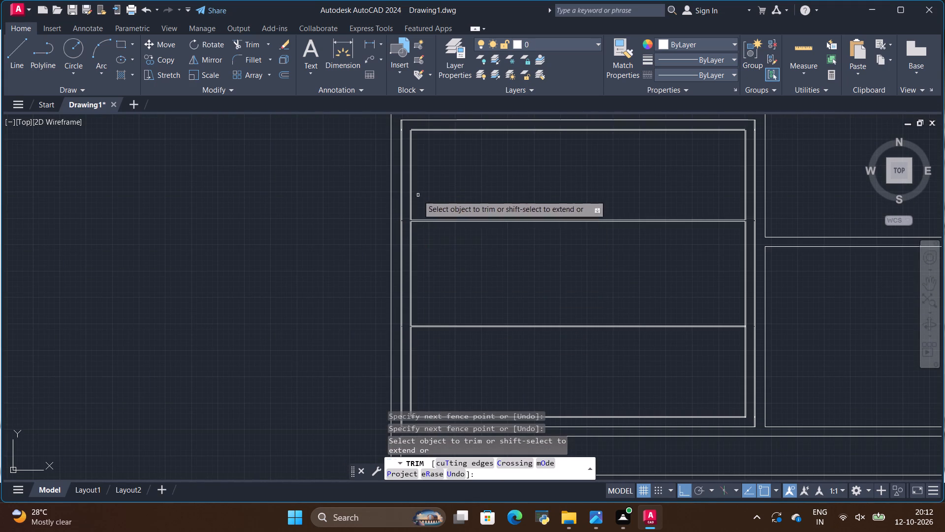
scroll(395, 217, "down", 2)
key("alt+Tab")
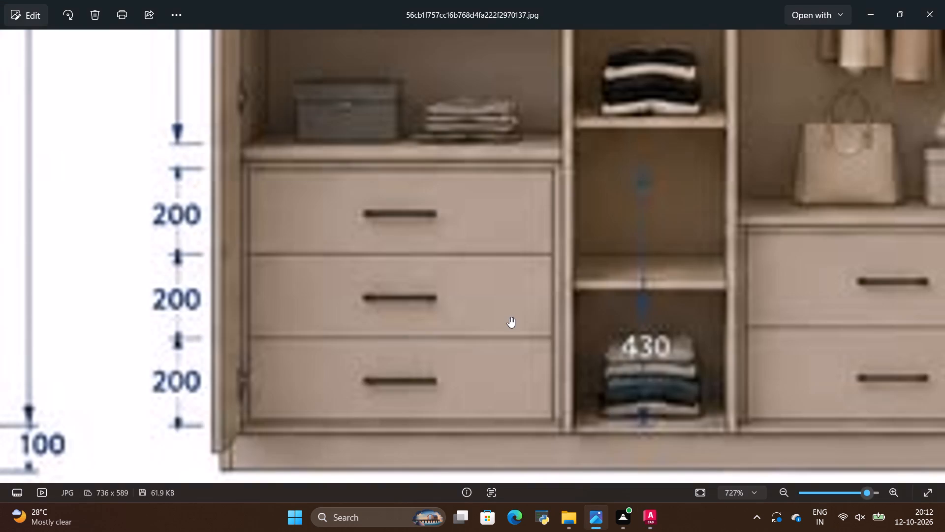
key("alt+Tab")
scroll(465, 185, "up", 2)
scroll(284, 251, "up", 2)
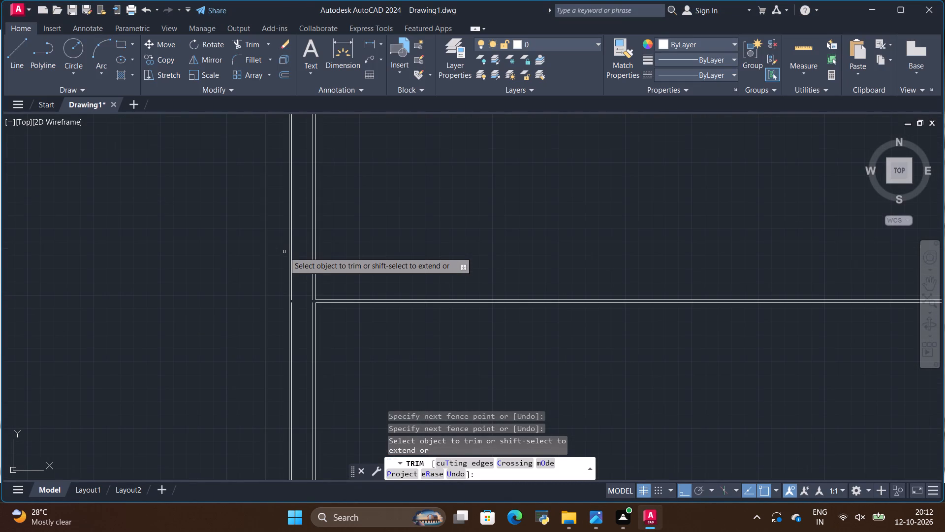
key("l")
scroll(379, 345, "down", 2)
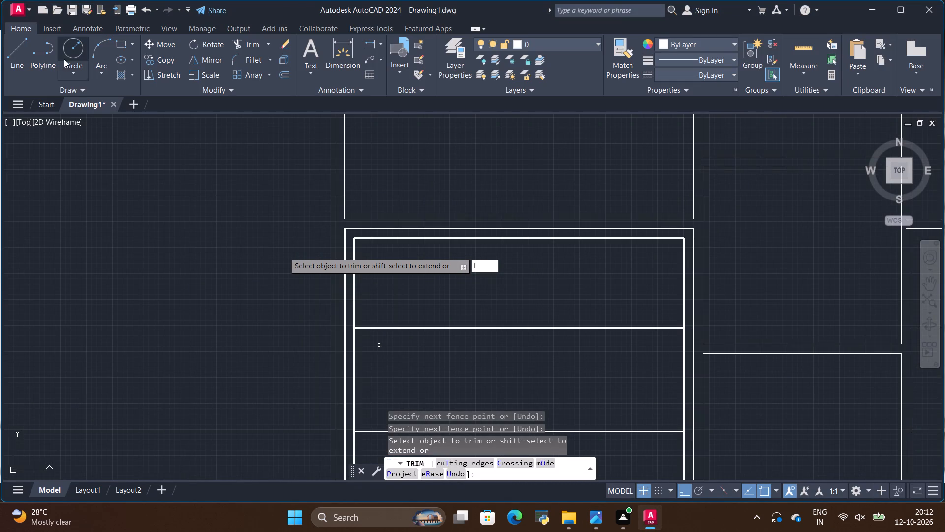
left_click(5, 56)
scroll(395, 277, "up", 1)
scroll(281, 196, "up", 2)
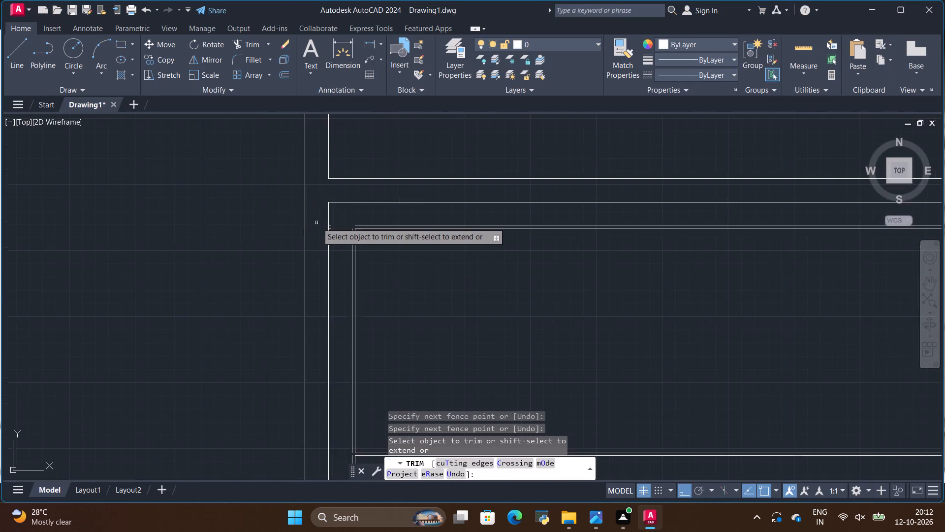
scroll(317, 223, "up", 1)
scroll(131, 280, "down", 2)
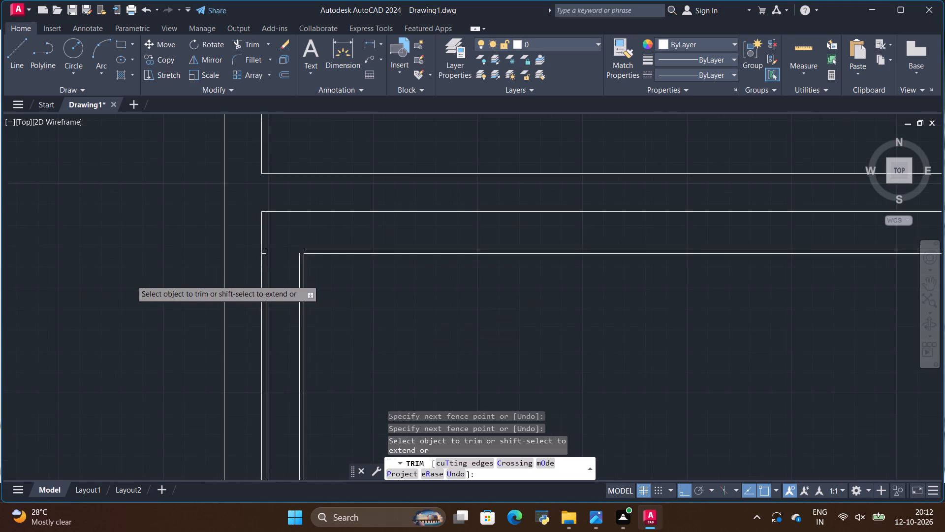
scroll(131, 280, "down", 2)
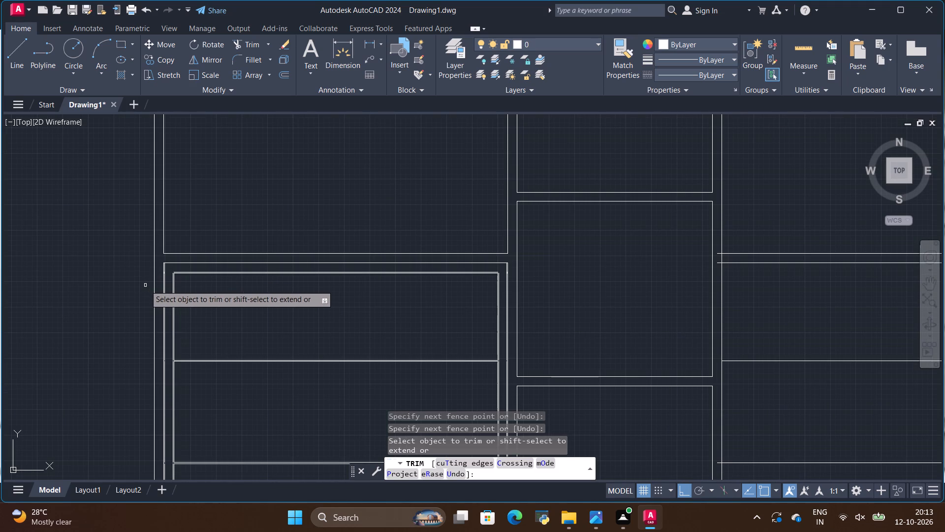
key("alt+Tab")
key("alt+Tab")
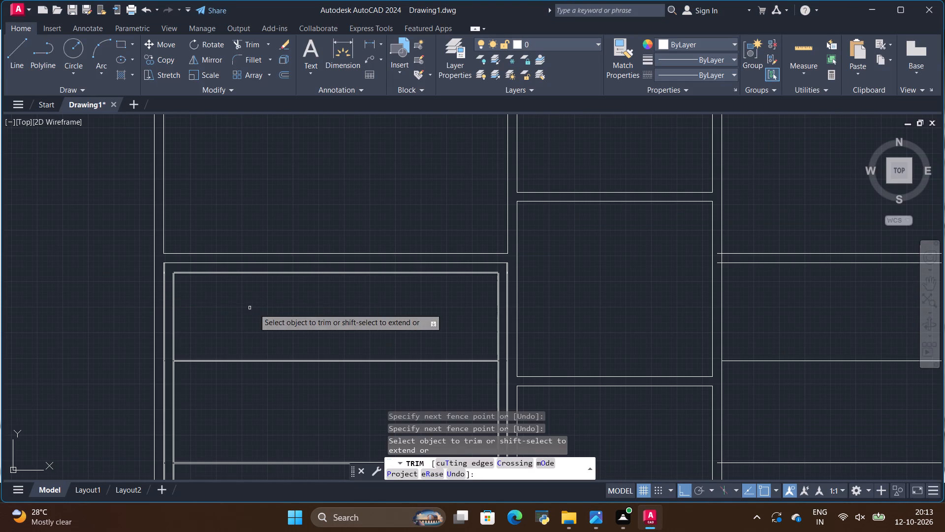
key("alt+Tab")
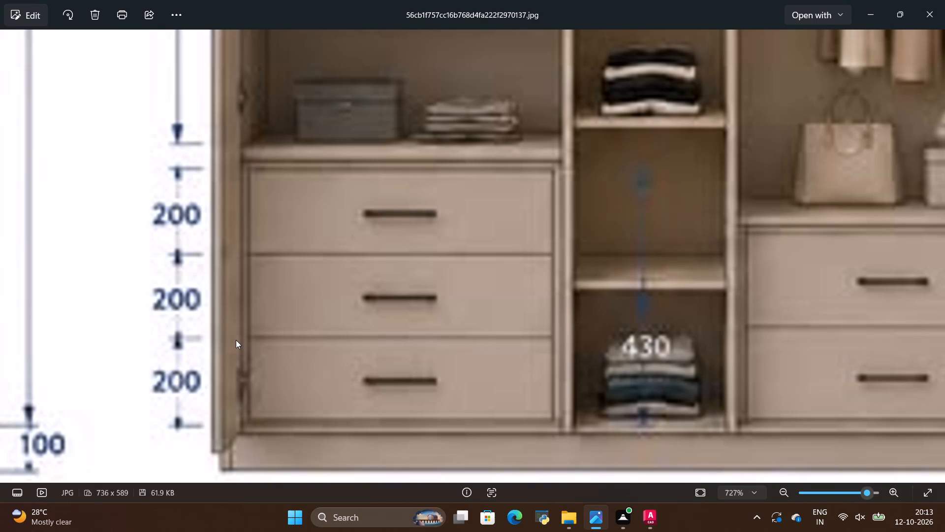
key("alt+Tab")
scroll(217, 266, "up", 2)
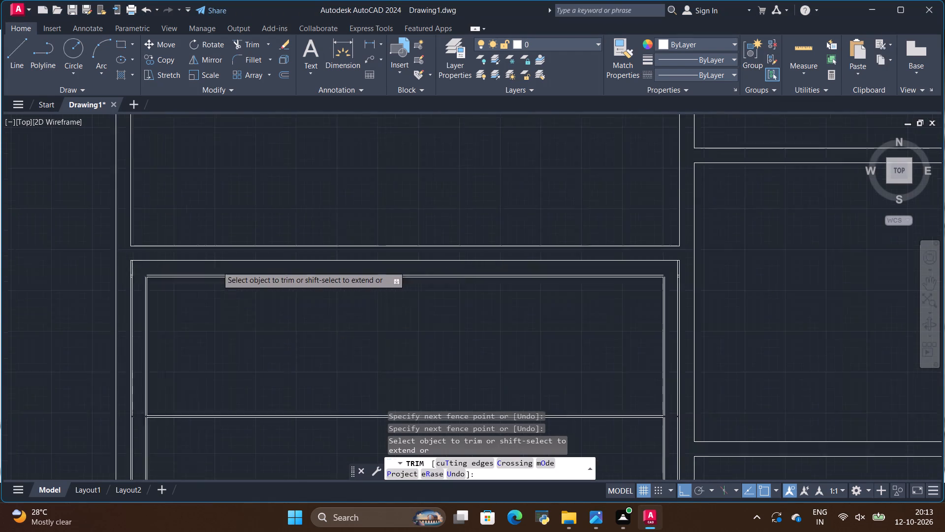
scroll(44, 258, "up", 2)
key("space")
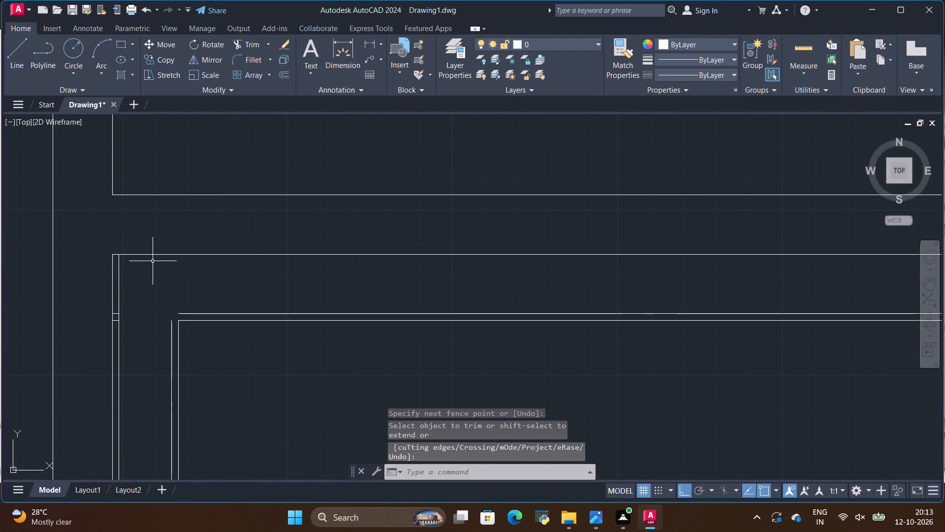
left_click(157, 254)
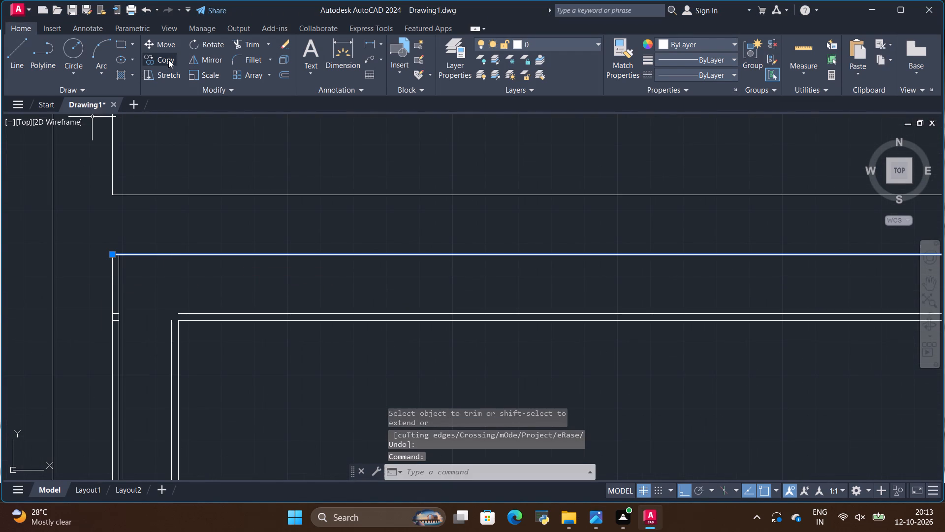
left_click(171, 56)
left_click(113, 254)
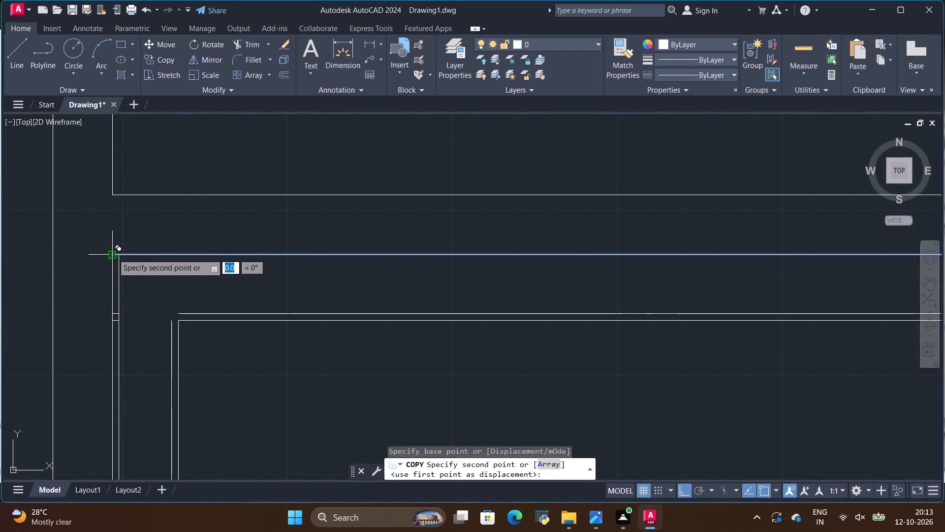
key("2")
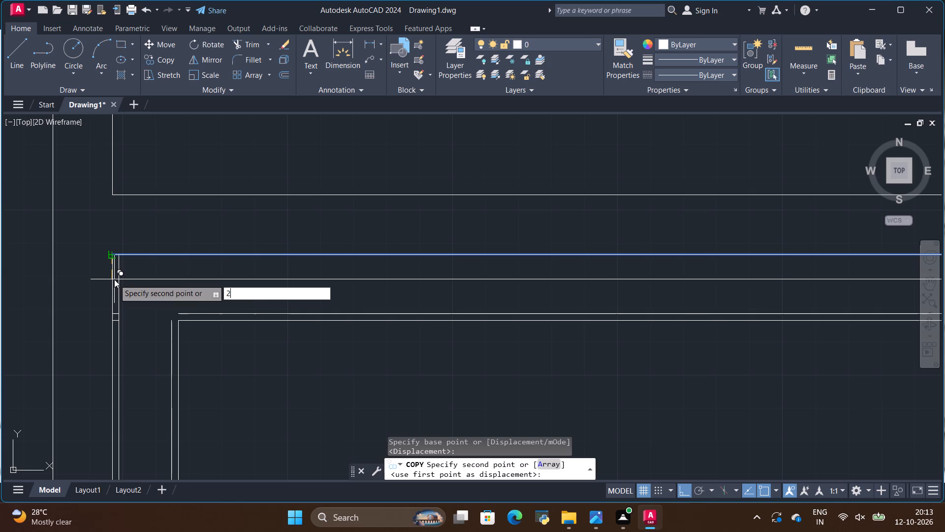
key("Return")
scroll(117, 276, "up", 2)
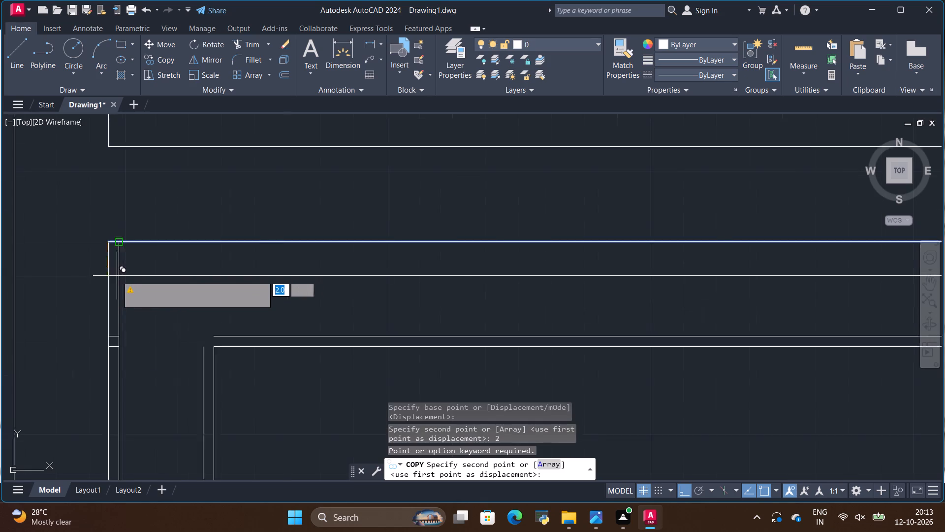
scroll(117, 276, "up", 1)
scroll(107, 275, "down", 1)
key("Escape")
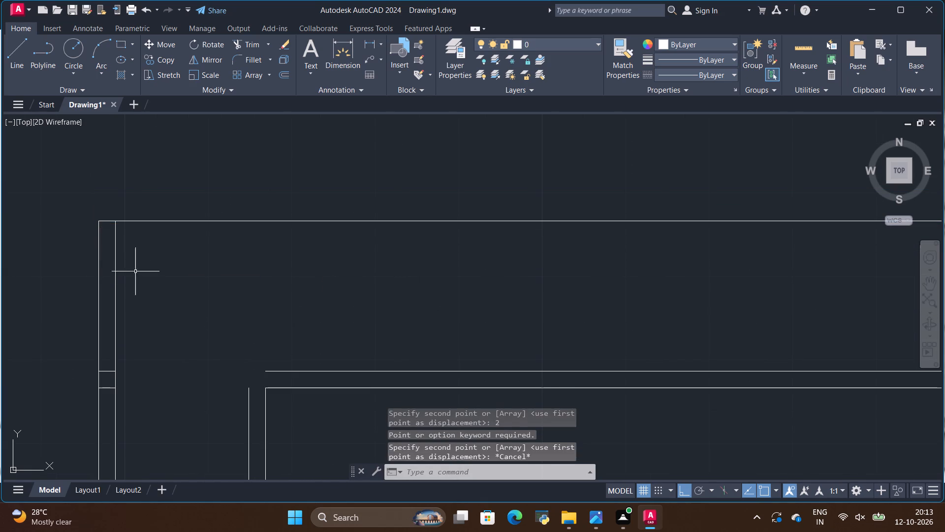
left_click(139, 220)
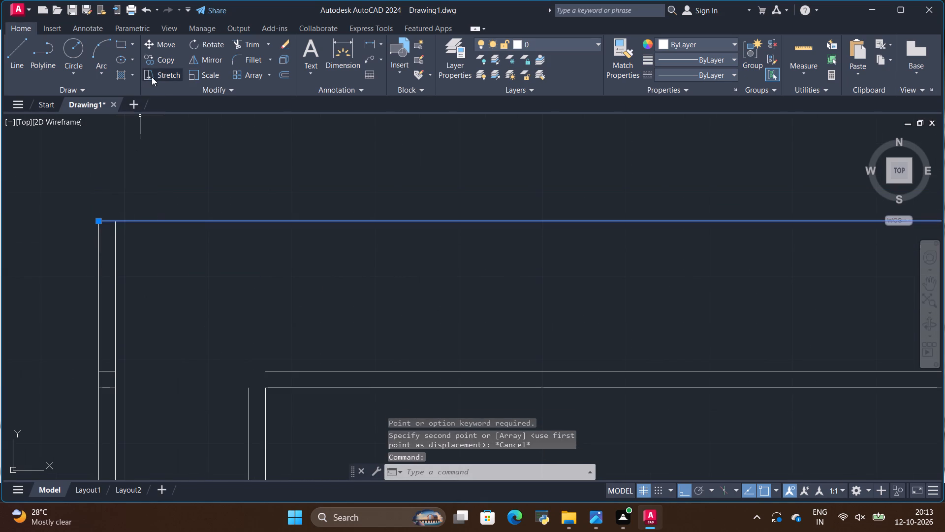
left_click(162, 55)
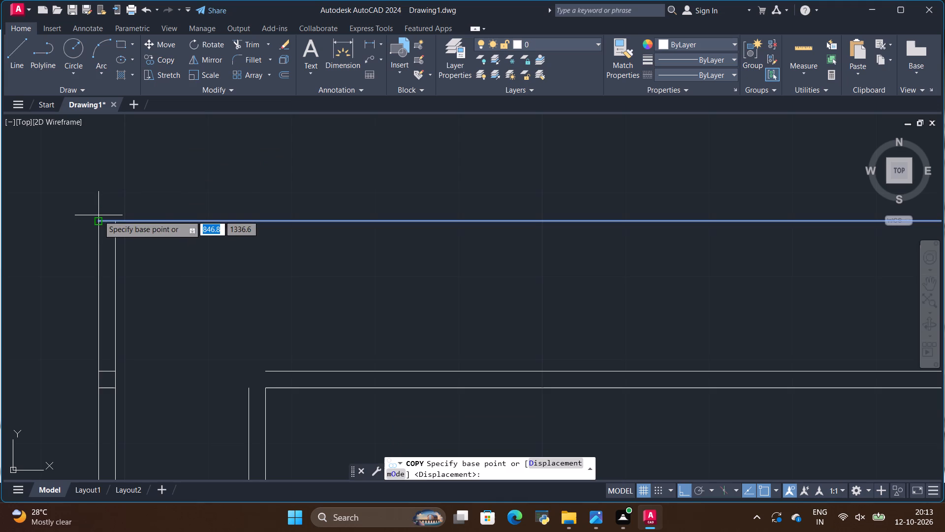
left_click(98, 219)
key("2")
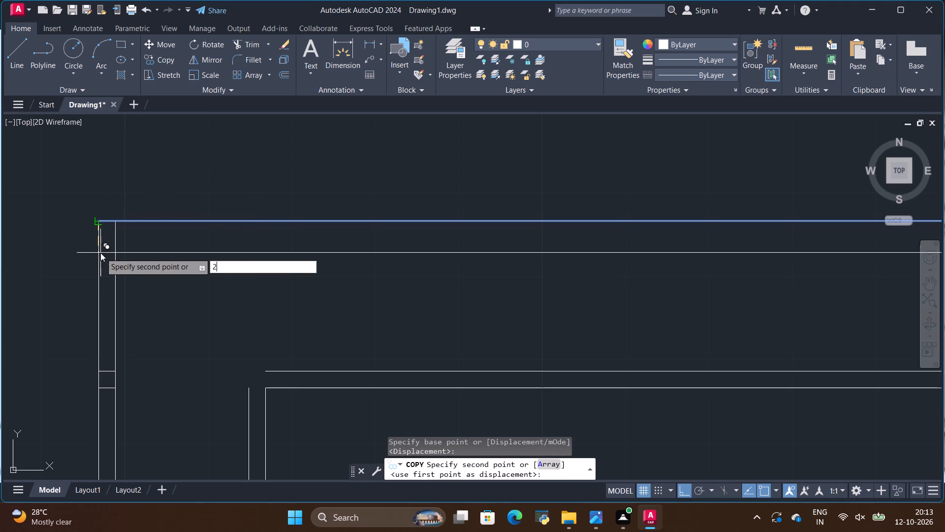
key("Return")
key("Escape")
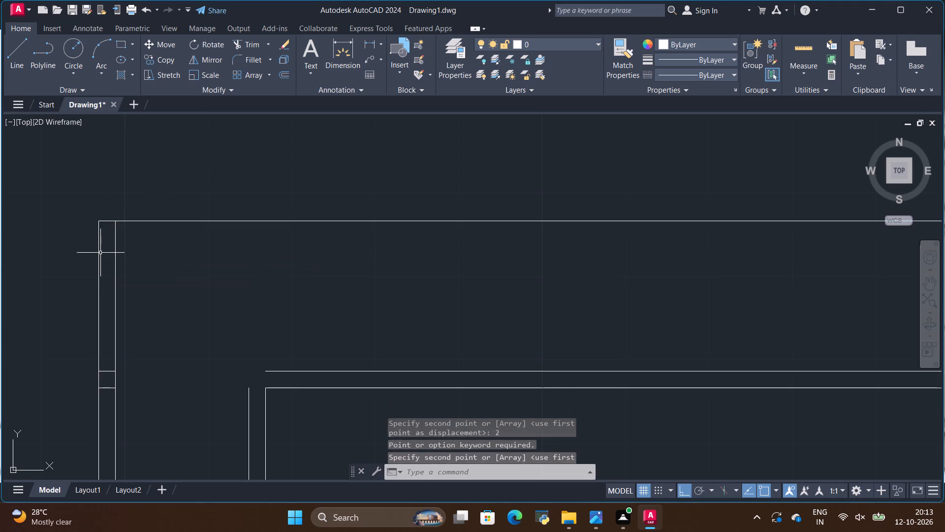
Copy the drawer unit's outermost top frame line 2 units downward to double the top edge.
left_click(130, 223)
left_click(134, 222)
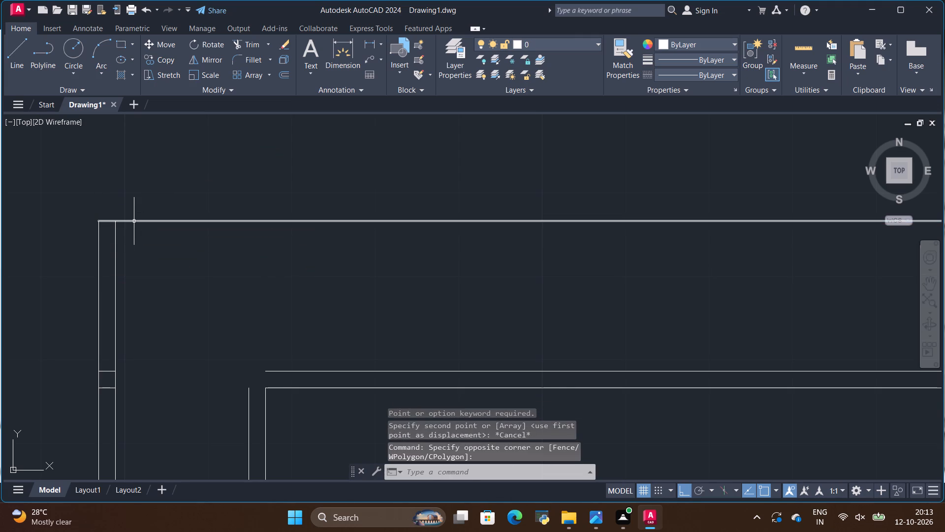
left_click(150, 221)
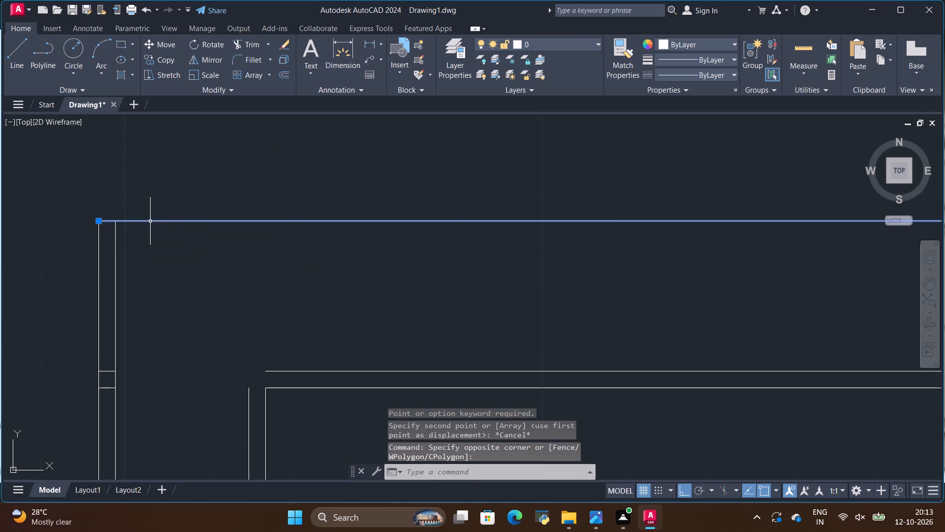
left_click(169, 61)
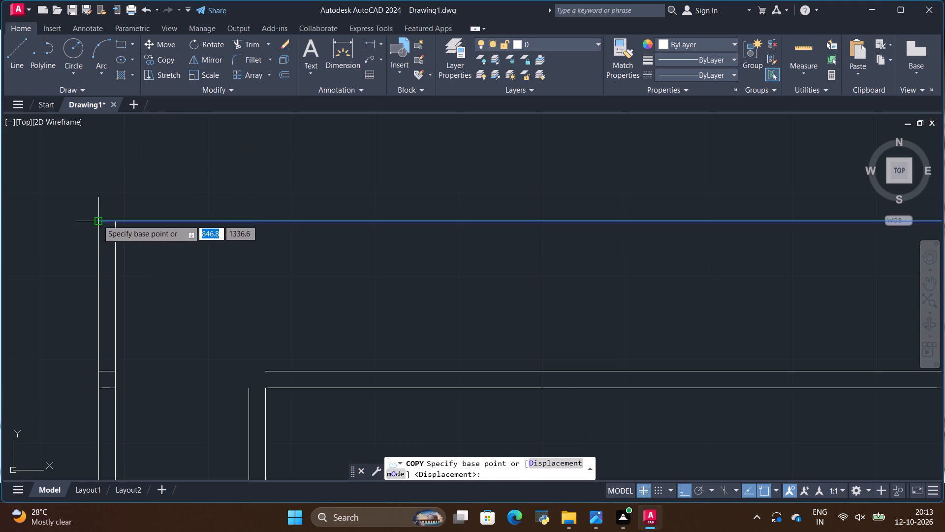
left_click(97, 220)
key("BackSpace")
key("2")
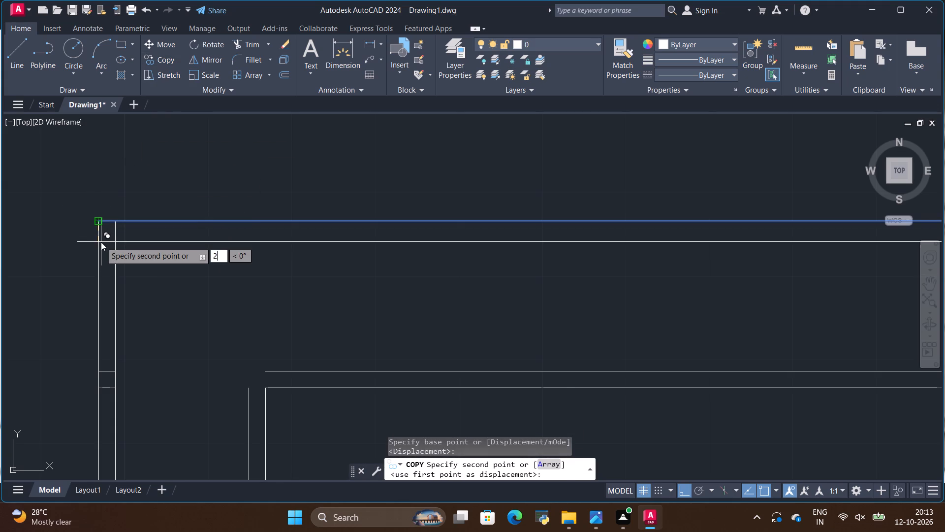
key("Return")
key("Escape")
Trim the leftover stubs between the outer left vertical pair and the overrunning line ends at the drawer unit's upper-left outer corner.
scroll(116, 240, "down", 2)
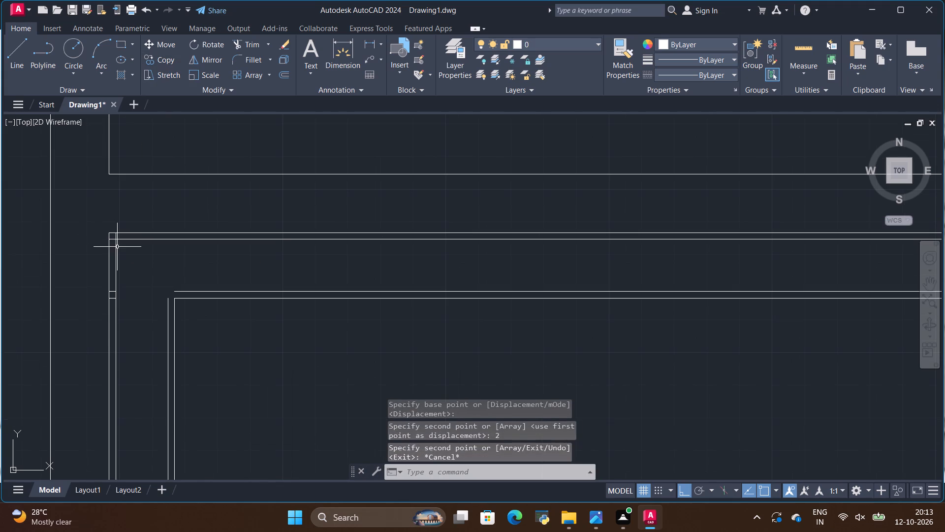
scroll(123, 267, "up", 1)
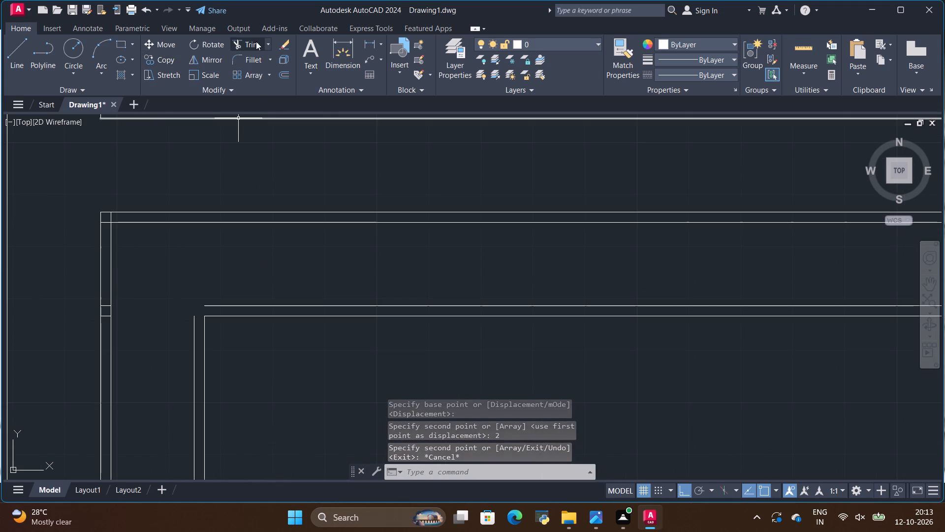
left_click(253, 43)
scroll(100, 312, "up", 3)
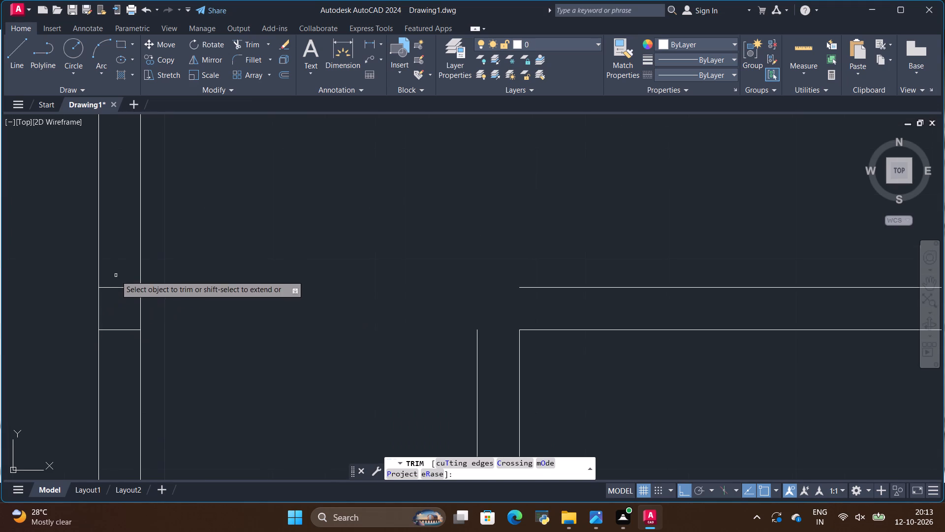
left_click_drag(116, 275, 116, 360)
scroll(116, 361, "down", 3)
scroll(117, 250, "up", 2)
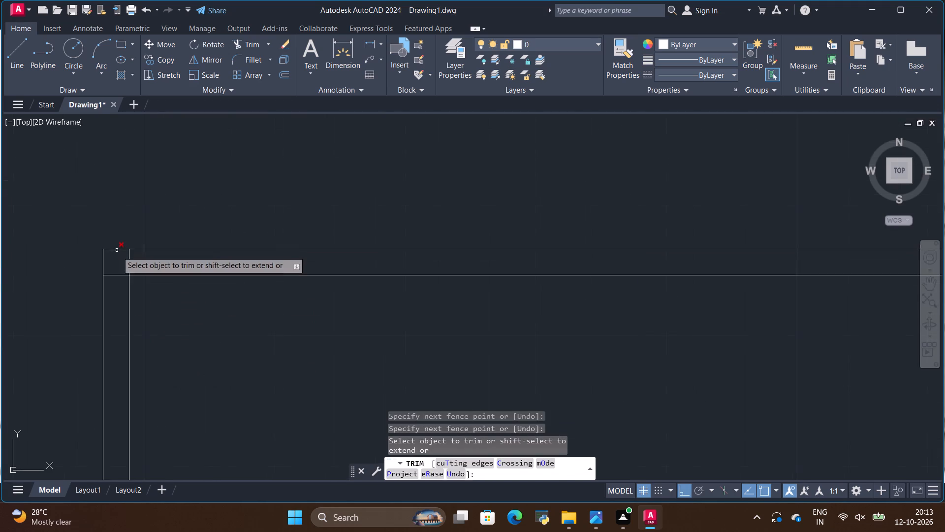
scroll(117, 252, "up", 2)
left_click_drag(115, 328, 183, 274)
Trim the overrunning line ends at the drawer unit's upper-right outer corner and the leftover stubs between the outer right vertical pair.
scroll(91, 243, "down", 5)
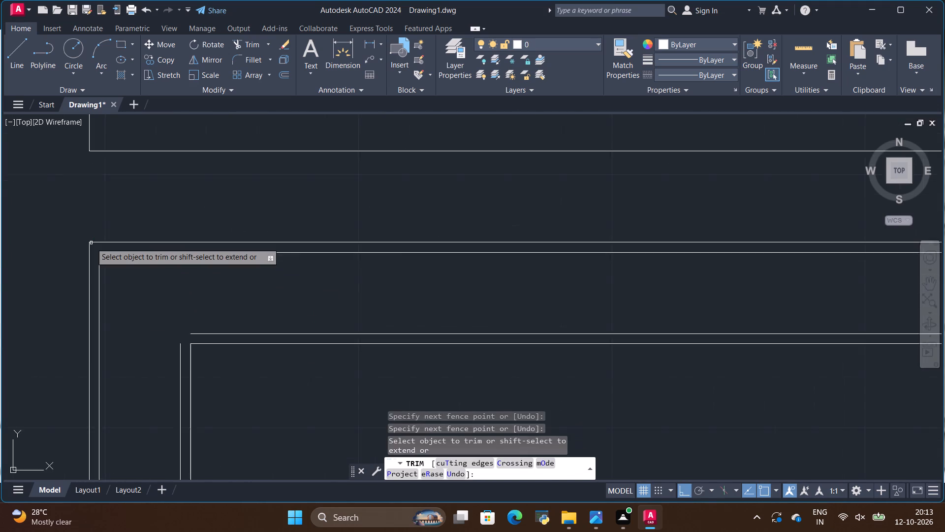
scroll(91, 243, "down", 4)
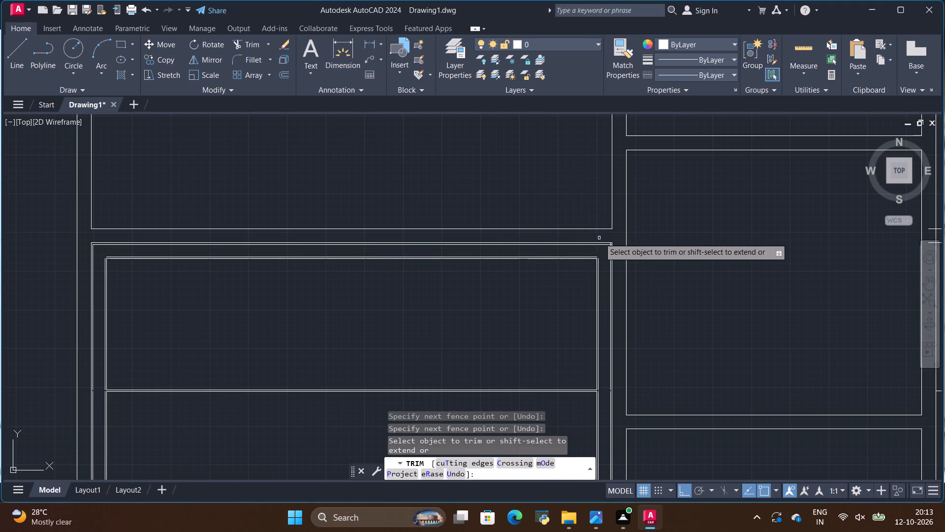
scroll(608, 237, "up", 4)
scroll(599, 300, "down", 7)
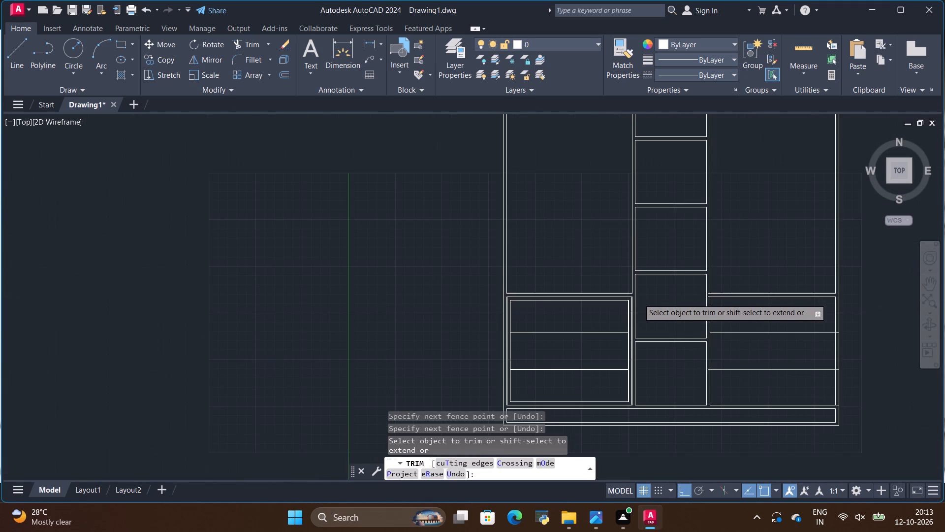
scroll(624, 306, "down", 2)
scroll(531, 325, "up", 3)
scroll(377, 275, "down", 3)
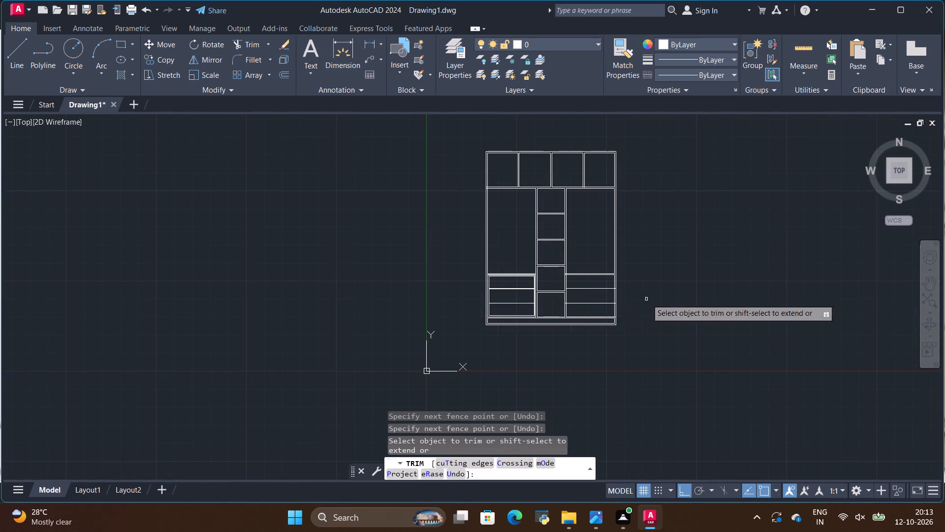
scroll(534, 298, "up", 5)
scroll(513, 287, "down", 2)
scroll(487, 220, "up", 2)
scroll(485, 284, "down", 1)
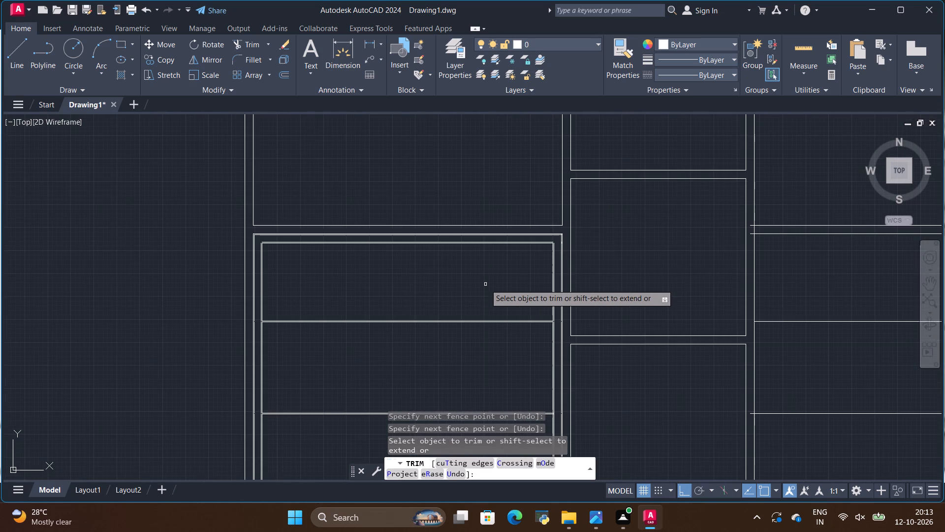
scroll(565, 234, "up", 1)
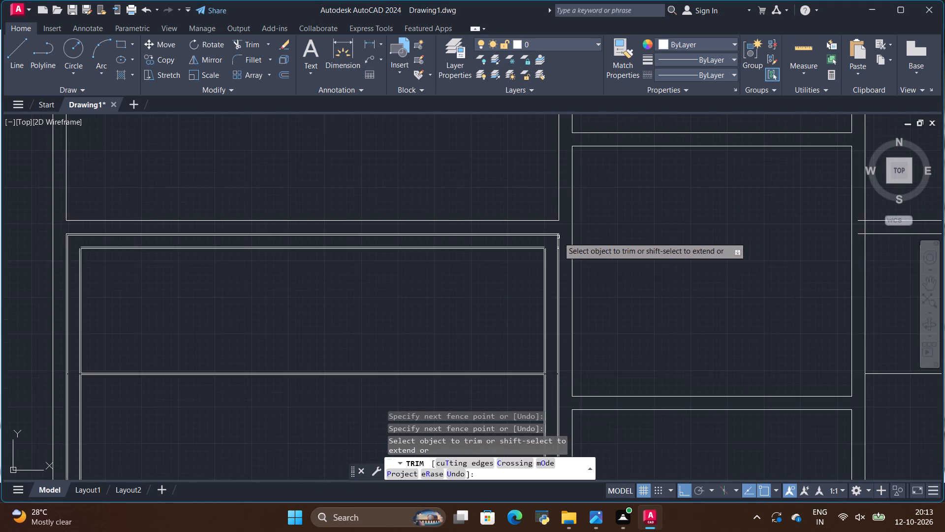
scroll(558, 237, "up", 6)
scroll(514, 206, "up", 4)
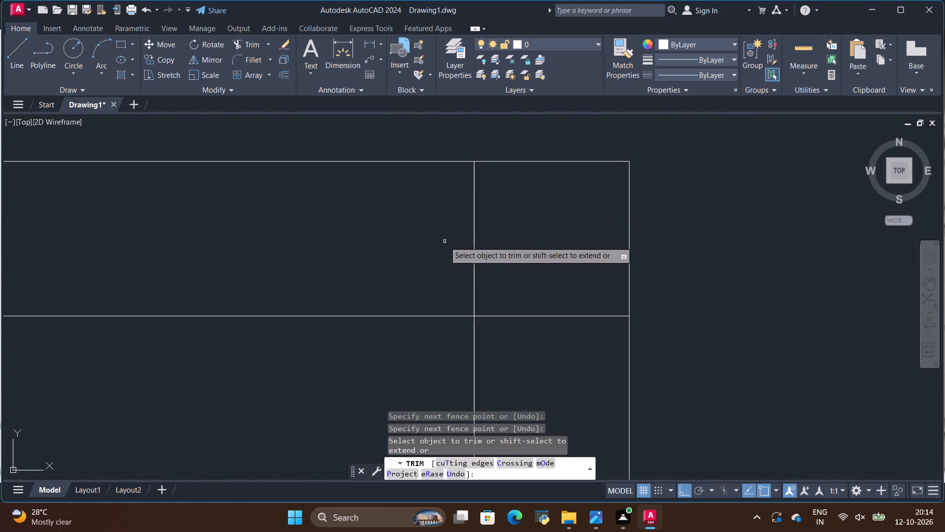
left_click_drag(443, 241, 550, 338)
scroll(495, 167, "down", 6)
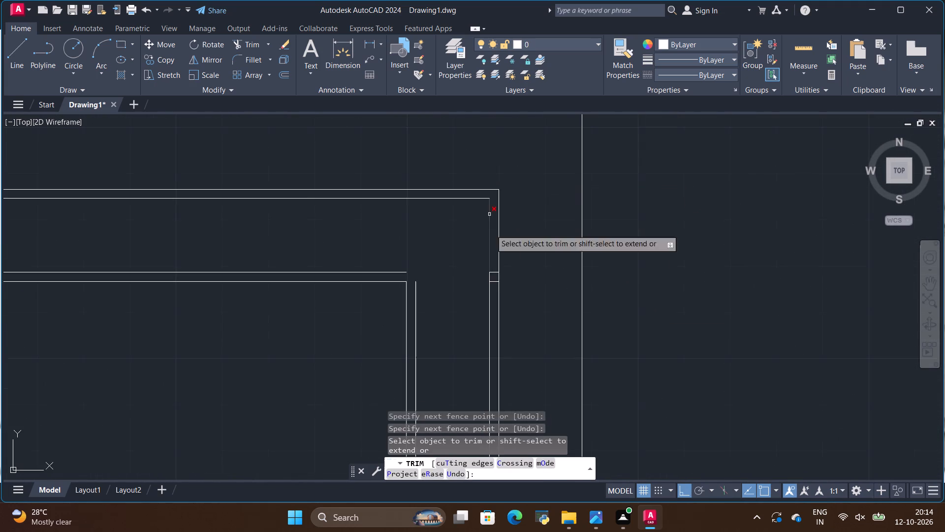
scroll(496, 284, "up", 4)
left_click_drag(478, 215, 488, 318)
scroll(543, 243, "down", 4)
scroll(492, 200, "down", 2)
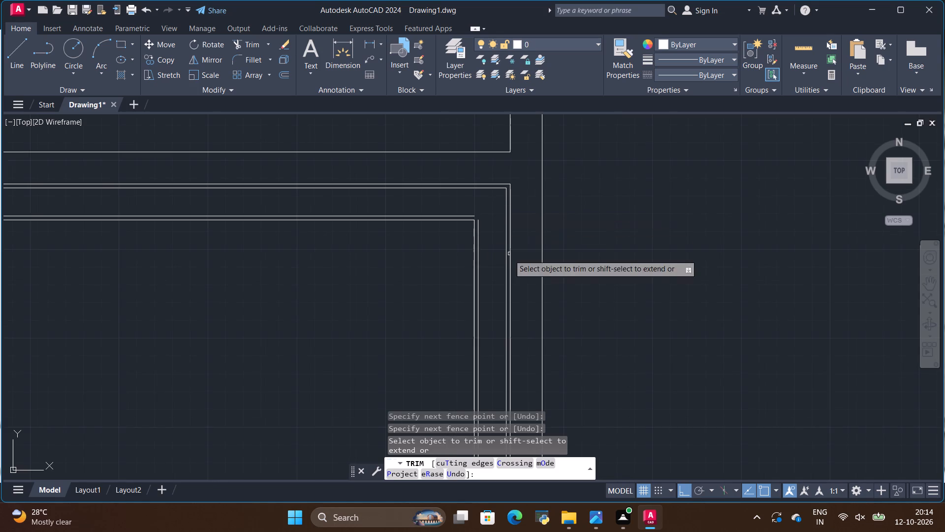
End trimming and stretch the outer frame's inner right vertical line down to close its gap at the upper drawer divider.
scroll(506, 220, "down", 1)
scroll(519, 281, "down", 3)
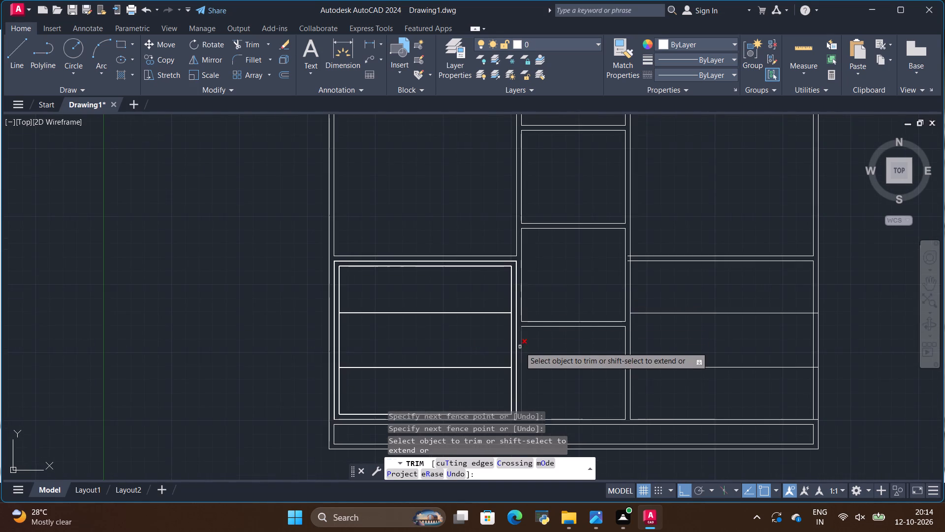
scroll(520, 347, "up", 2)
scroll(503, 272, "up", 3)
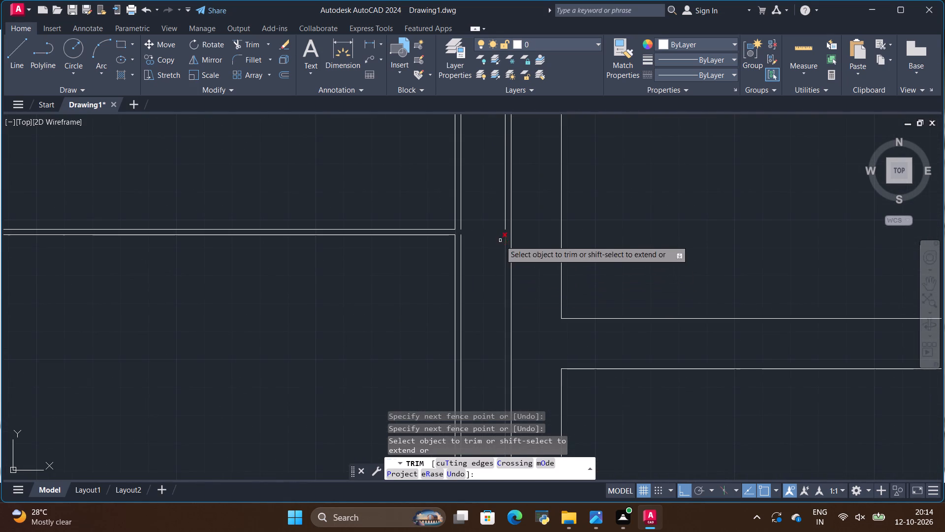
key("space")
scroll(499, 213, "up", 3)
left_click(514, 228)
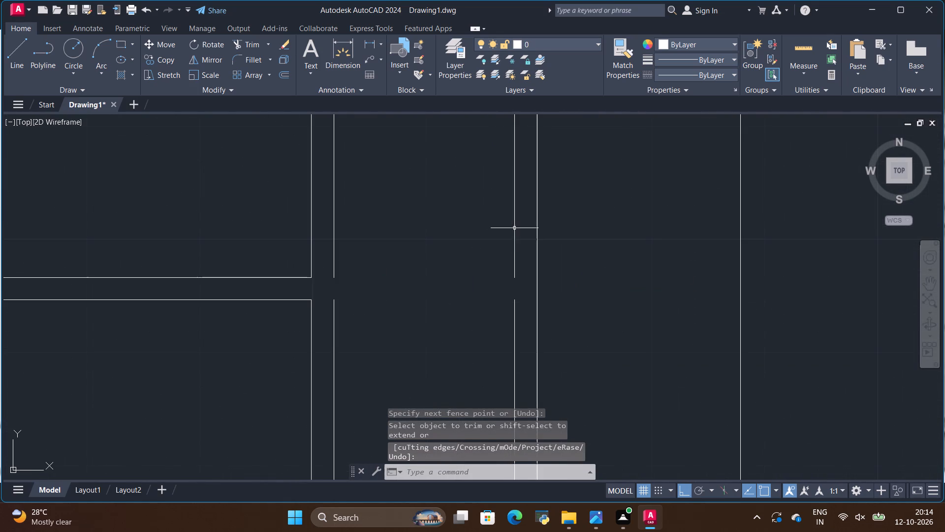
left_click(517, 279)
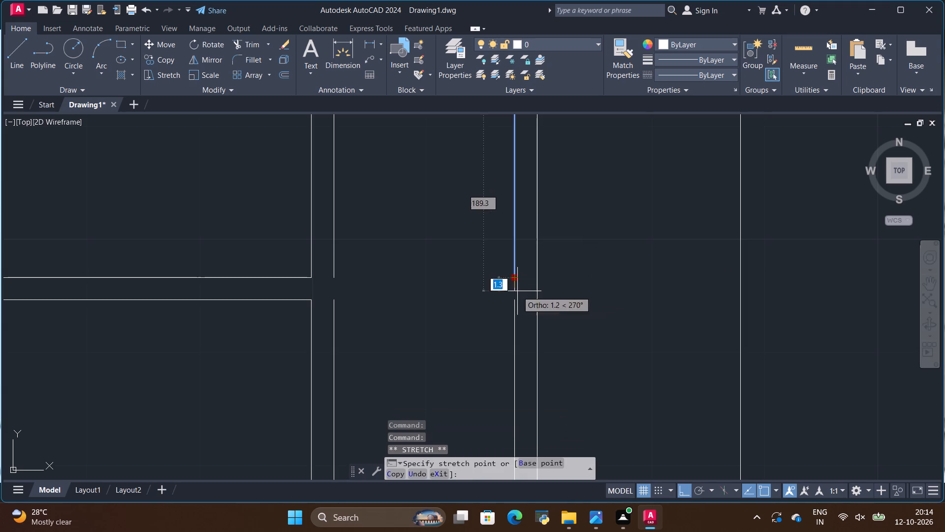
left_click(518, 298)
key("Escape")
Stretch the outer frame's inner right vertical line down to close its gap at the lower drawer divider.
scroll(453, 225, "down", 3)
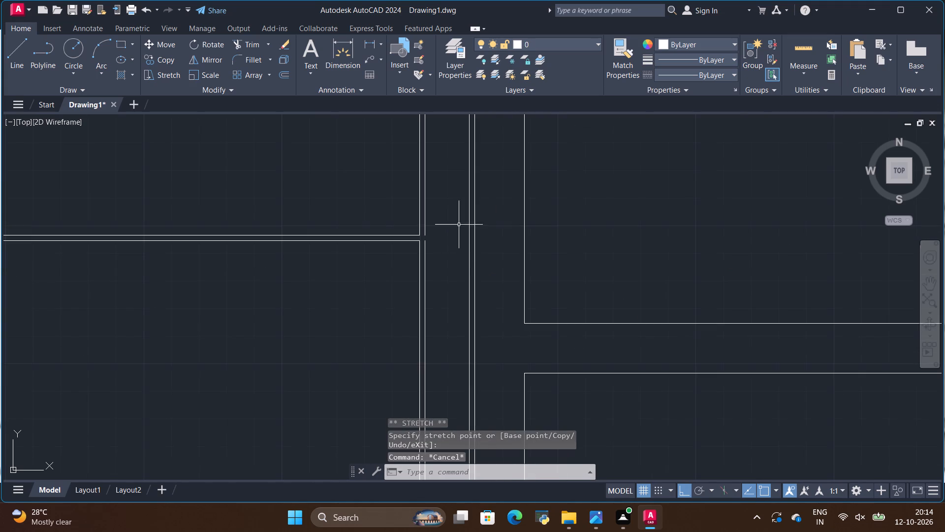
scroll(464, 239, "down", 4)
scroll(466, 298, "up", 2)
scroll(452, 222, "down", 1)
scroll(464, 352, "up", 2)
scroll(439, 306, "up", 4)
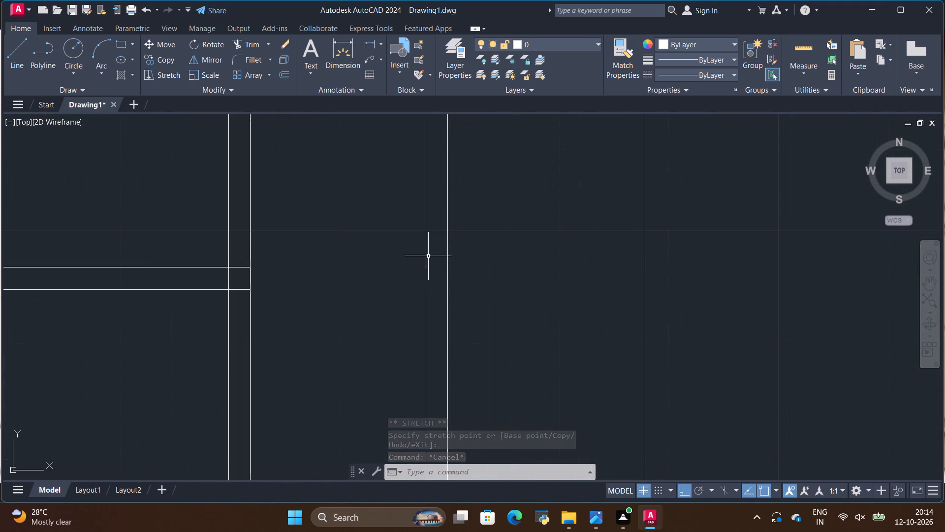
left_click(424, 230)
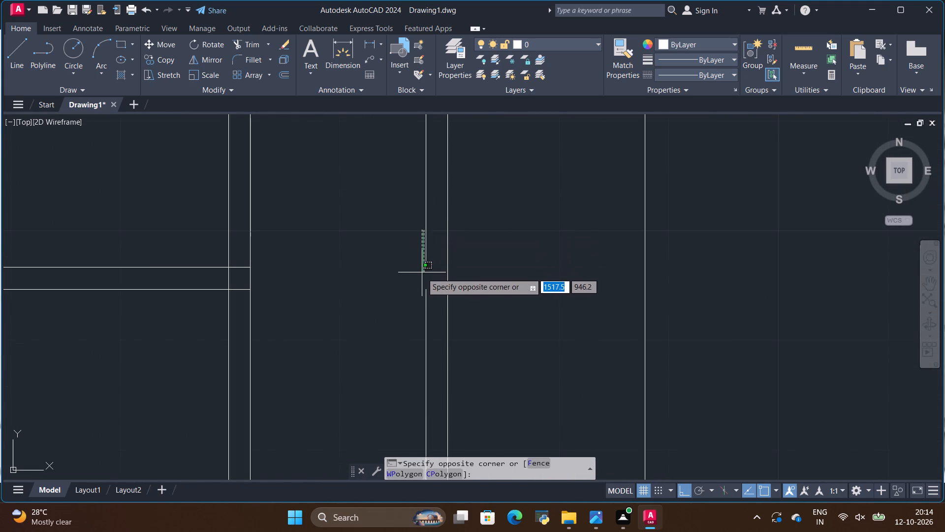
key("Escape")
left_click(425, 235)
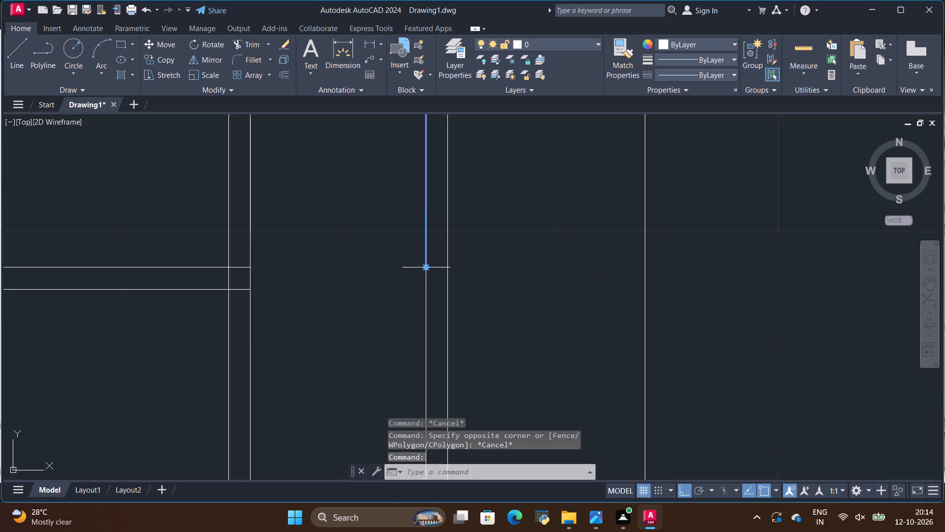
left_click(426, 268)
left_click(426, 289)
key("Escape")
scroll(391, 253, "down", 3)
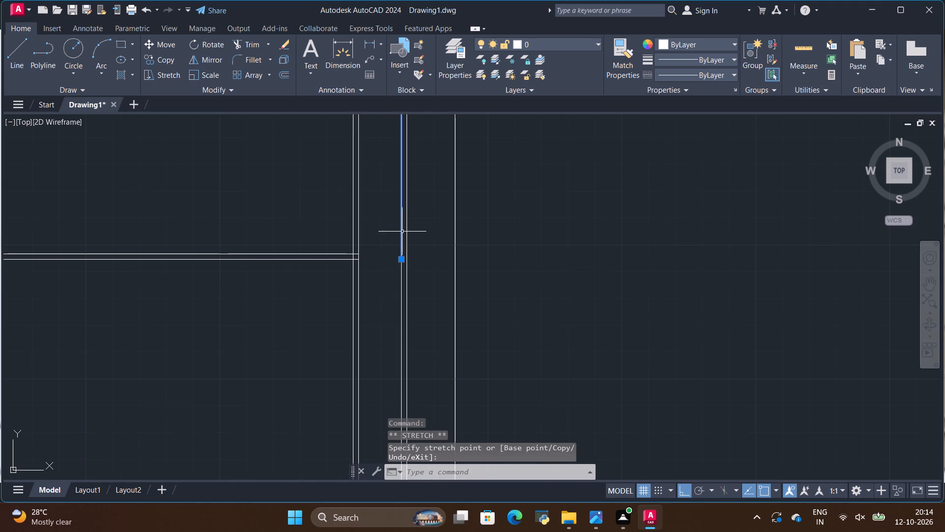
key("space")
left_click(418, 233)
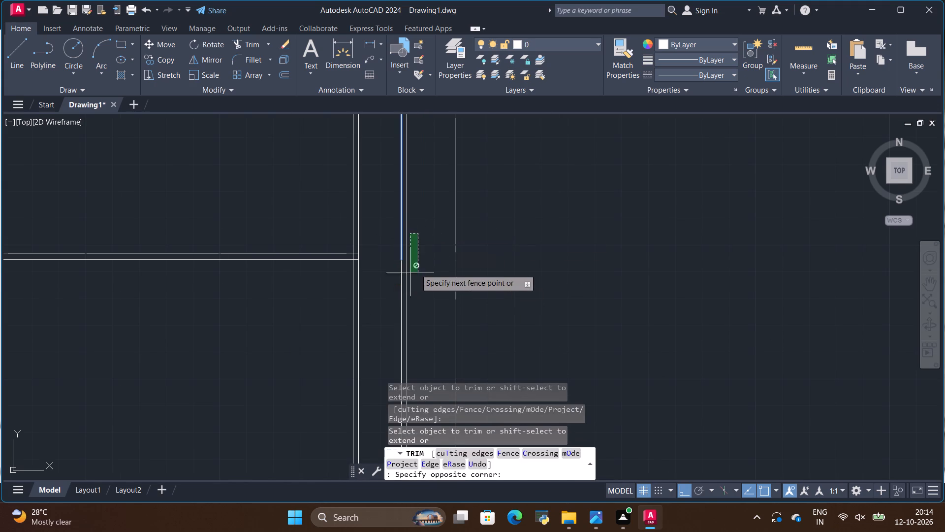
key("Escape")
Trim the leftover horizontal stubs between the outer right vertical pair at the drawer unit's lower-right corner.
scroll(426, 224, "down", 3)
scroll(406, 350, "up", 2)
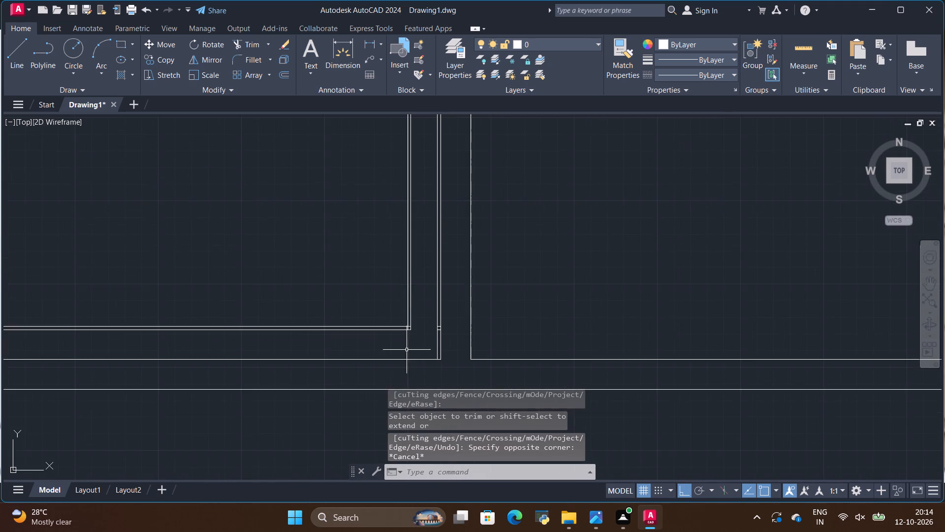
scroll(411, 350, "up", 1)
scroll(464, 324, "up", 5)
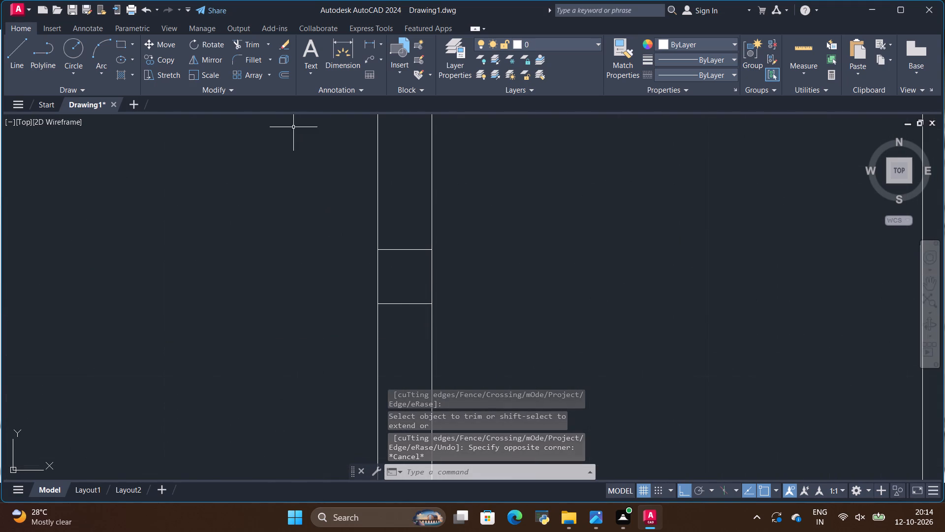
left_click(249, 42)
left_click_drag(405, 238, 407, 289)
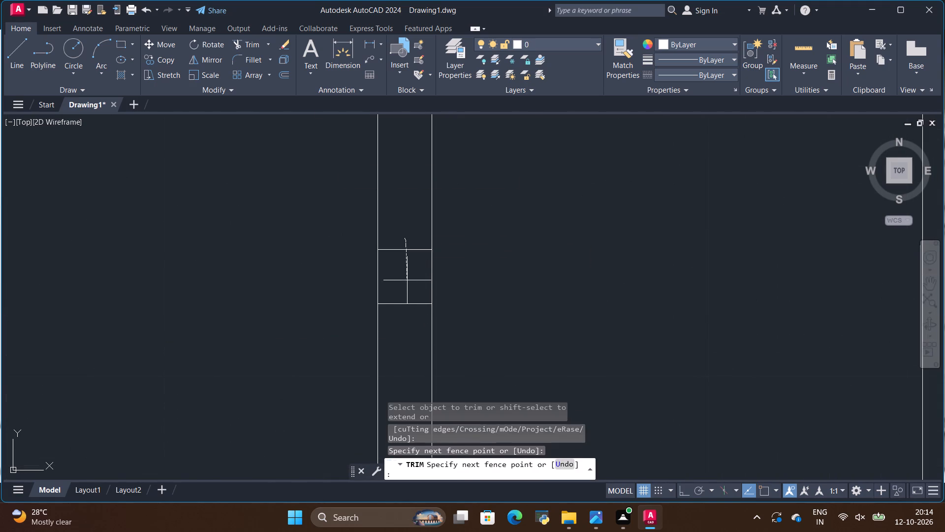
left_click_drag(407, 289, 410, 339)
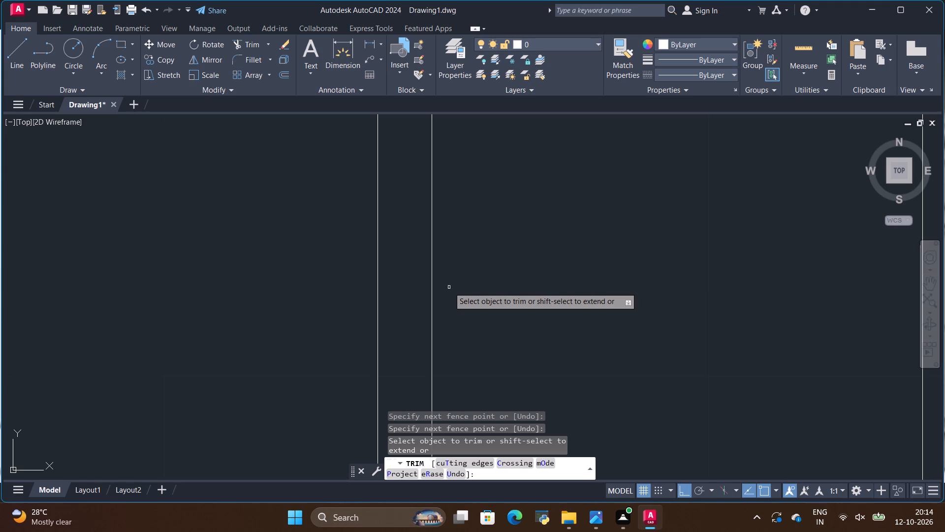
Trim the overrunning line ends inside the inner frame's lower-right corner of the drawer unit.
scroll(450, 284, "down", 3)
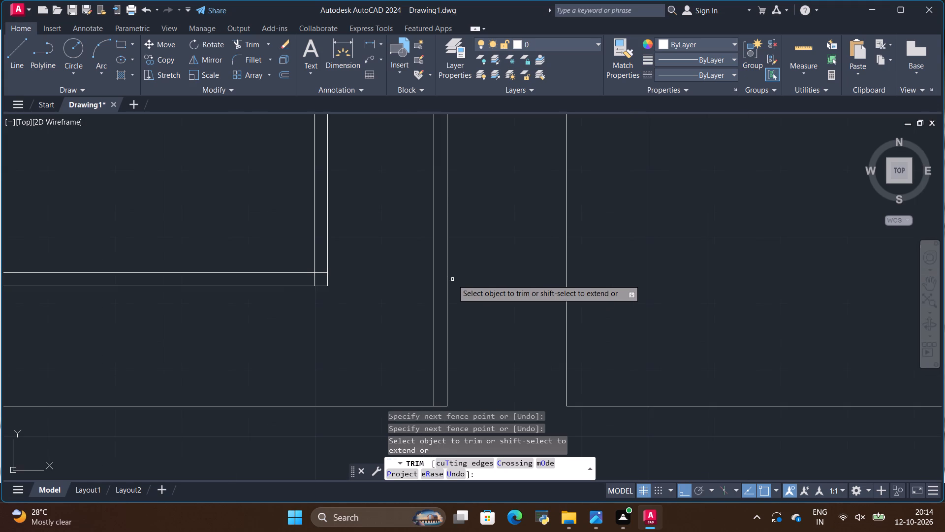
scroll(452, 279, "down", 1)
scroll(374, 278, "up", 3)
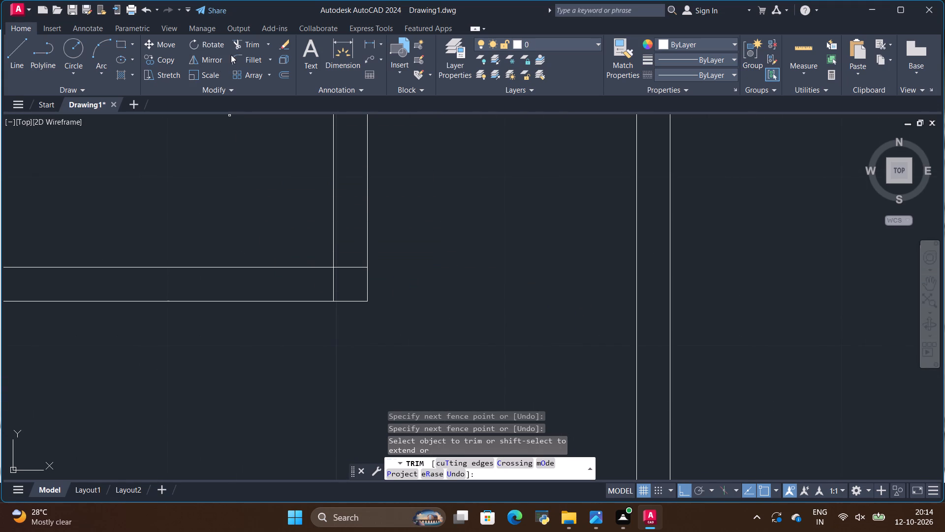
left_click(254, 35)
left_click(253, 40)
scroll(348, 276, "up", 2)
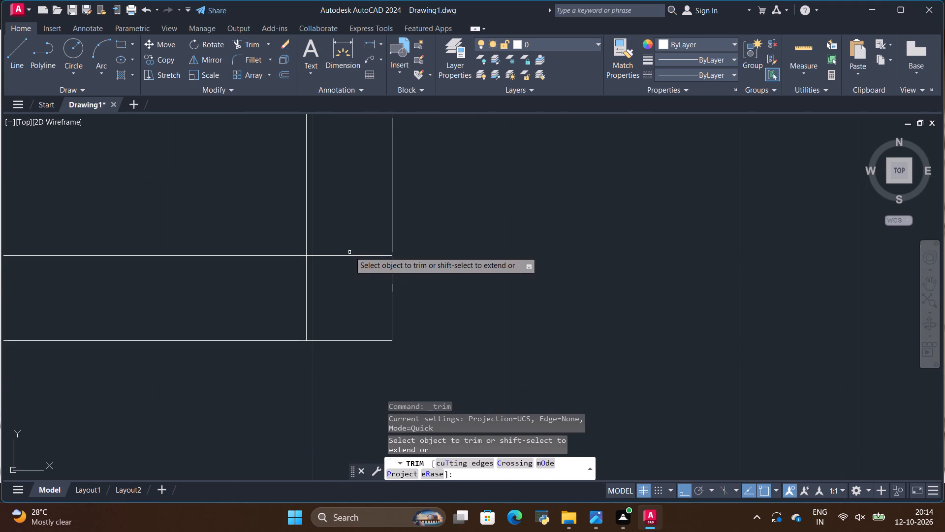
left_click_drag(345, 230, 263, 305)
Trim the leftover horizontal stubs between the outer left vertical pair at the drawer unit's lower-left corner and end trimming.
scroll(461, 286, "down", 4)
scroll(536, 290, "down", 4)
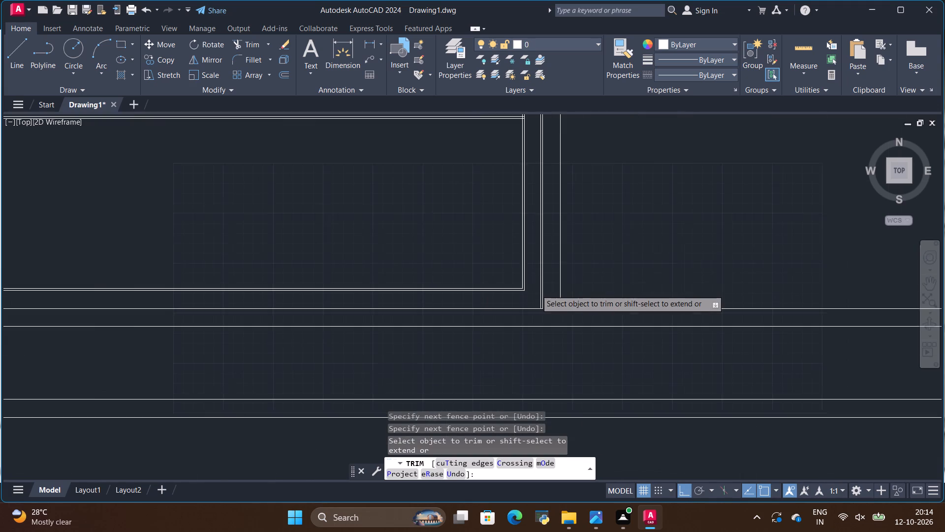
scroll(524, 294, "down", 3)
scroll(372, 284, "up", 4)
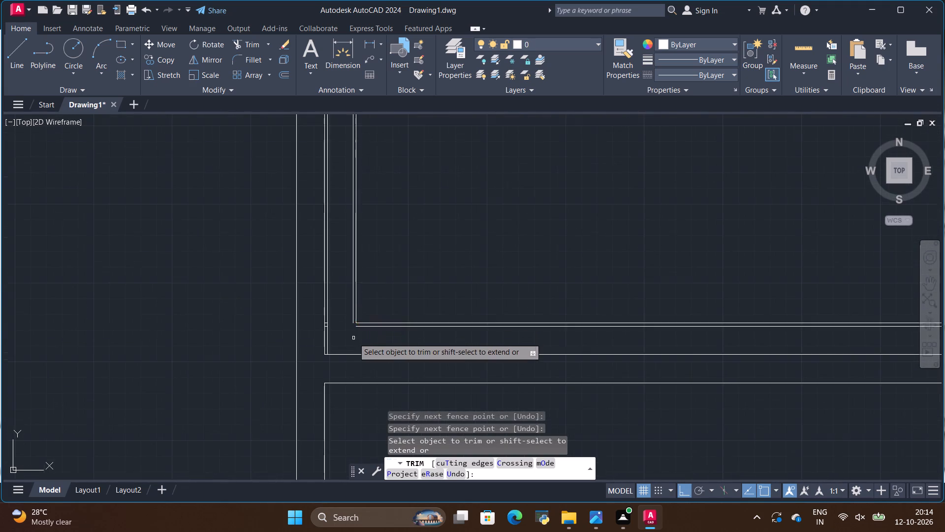
scroll(353, 338, "up", 3)
scroll(239, 305, "up", 1)
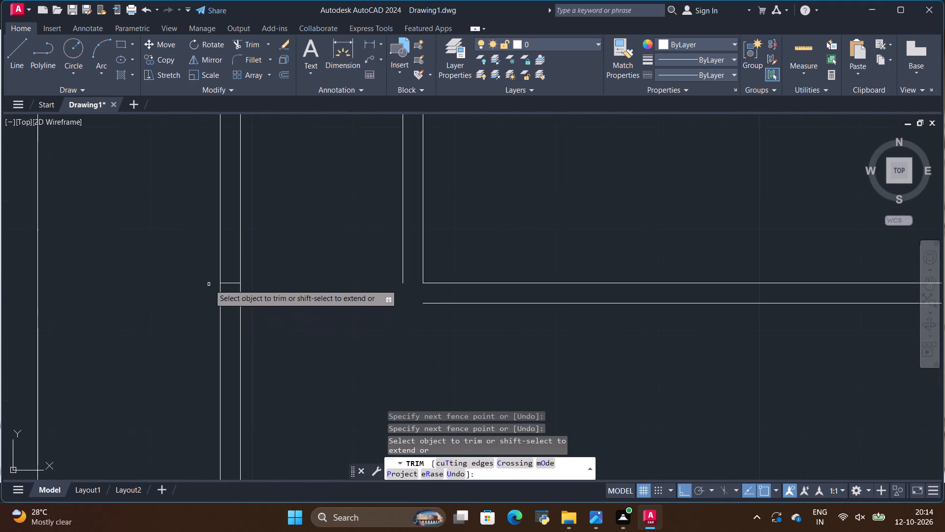
scroll(217, 287, "up", 3)
left_click_drag(245, 240, 249, 399)
scroll(214, 379, "down", 3)
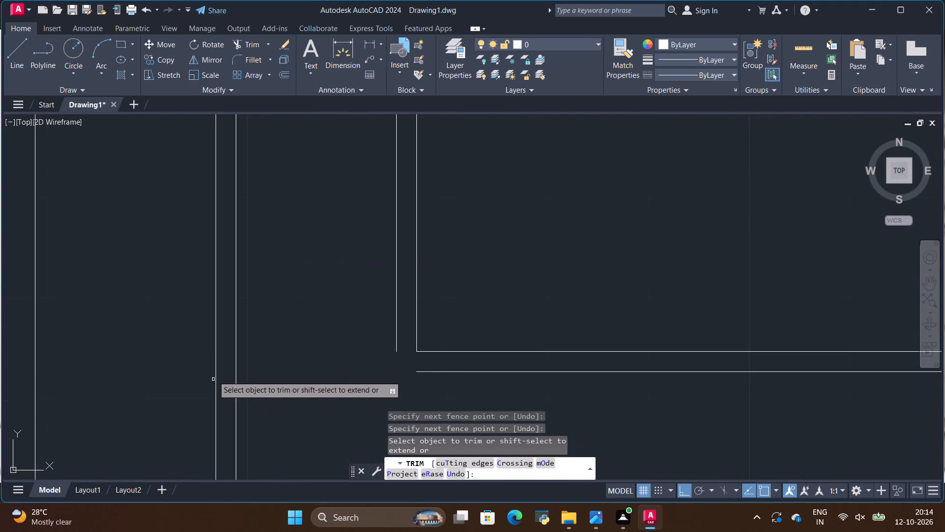
key("space")
Stretch the inner frame's outer left vertical line 2 units down and its bottom line 2 units left, closing the lower-left corner.
left_click(396, 325)
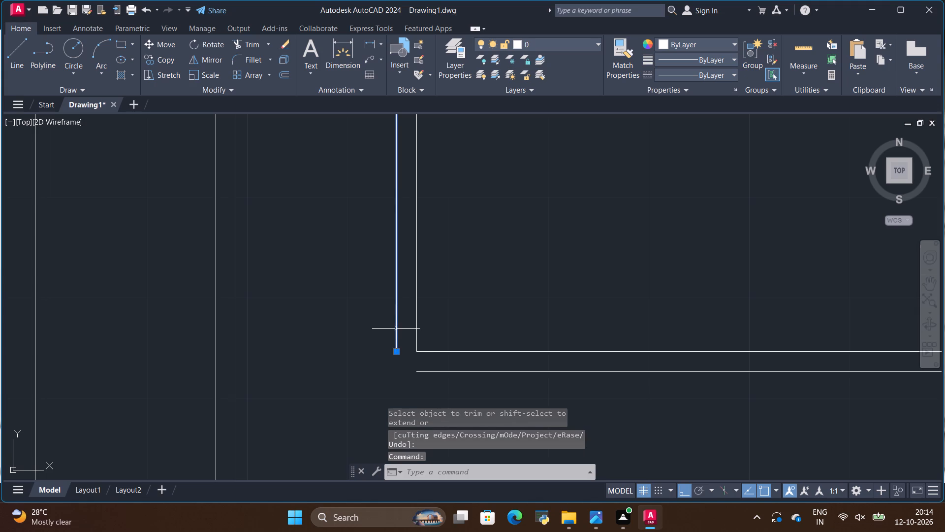
left_click(396, 349)
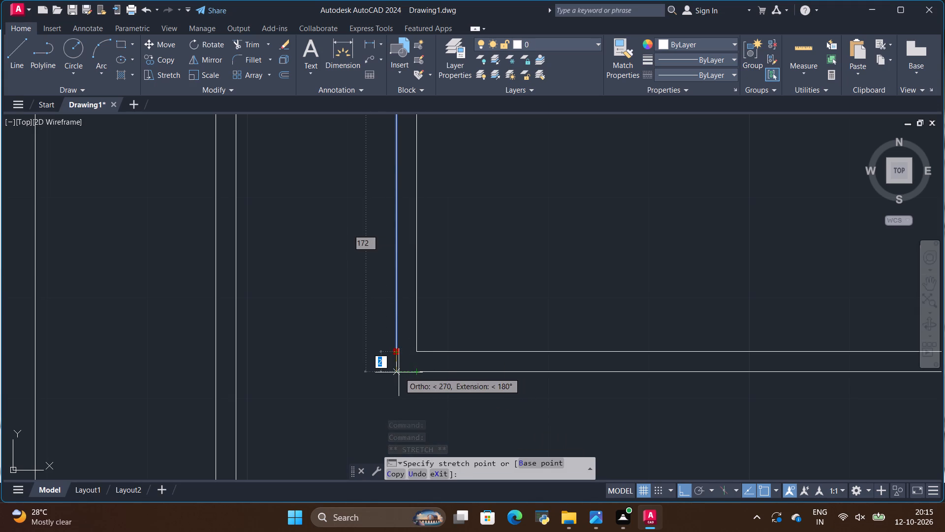
left_click(398, 372)
key("Escape")
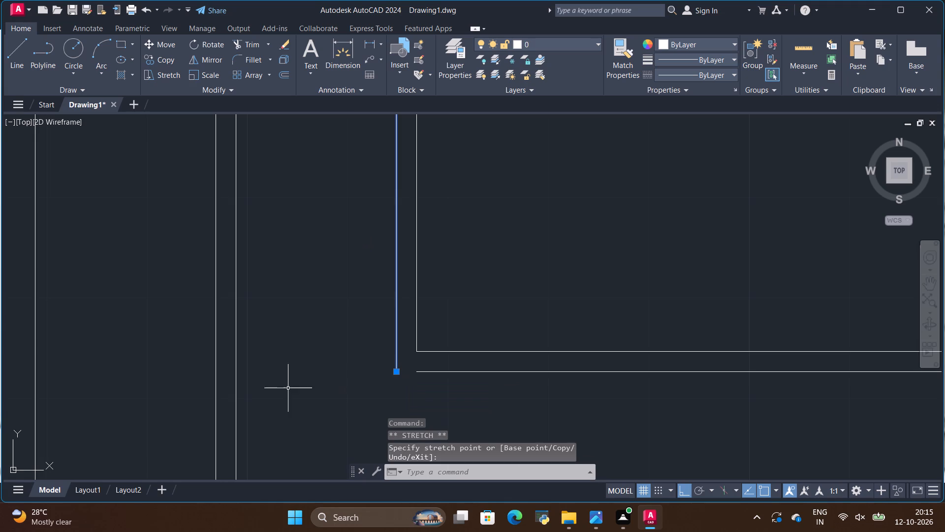
scroll(281, 384, "down", 1)
scroll(380, 383, "up", 1)
left_click(377, 372)
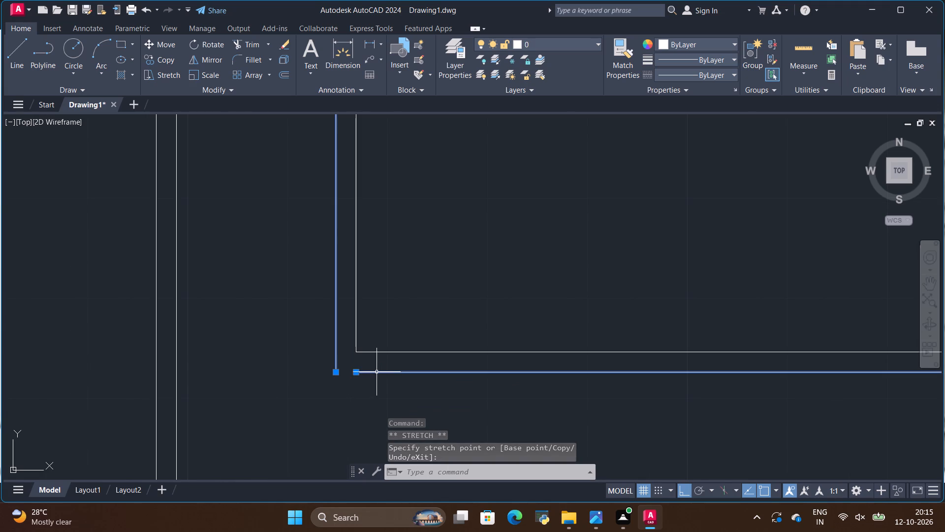
left_click(357, 369)
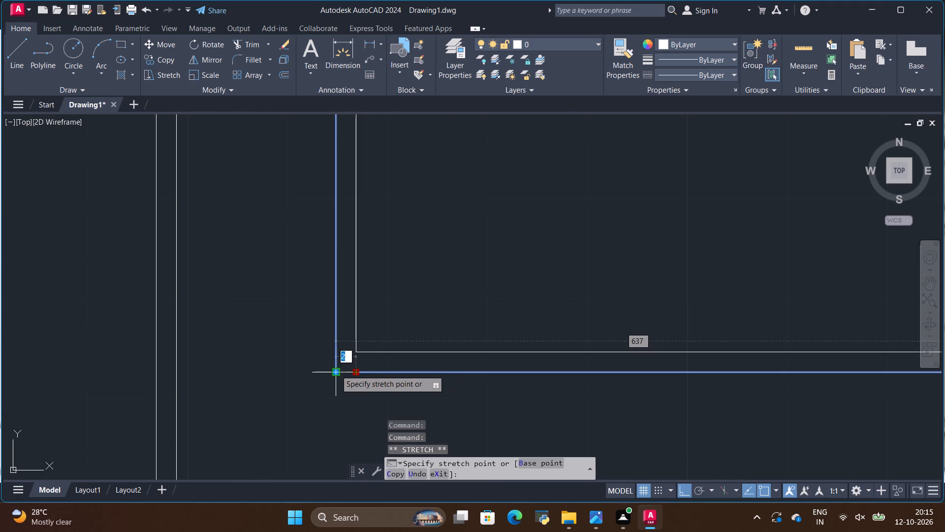
left_click(336, 370)
key("Escape")
Stretch the inner frame's outer left vertical line down to close its gap at the lower drawer divider.
scroll(318, 384, "up", 3)
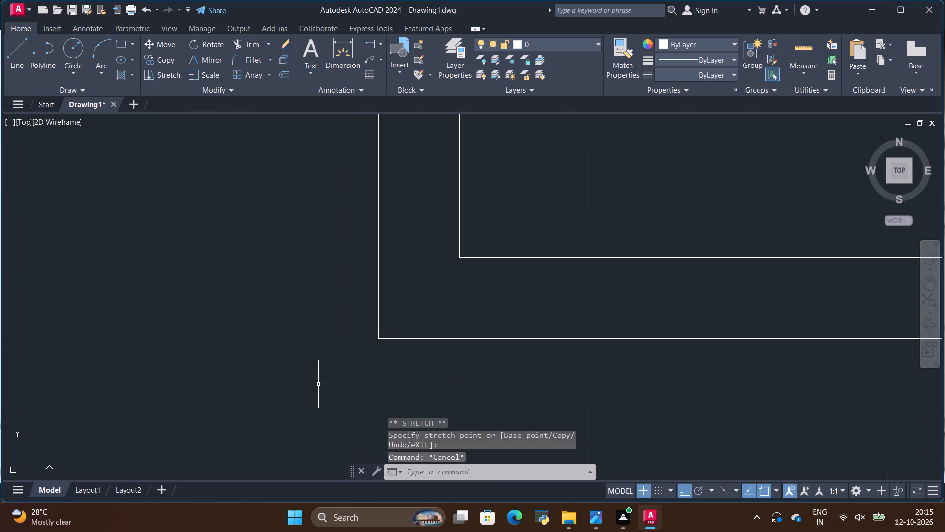
scroll(318, 384, "down", 4)
scroll(318, 384, "up", 4)
scroll(349, 343, "up", 7)
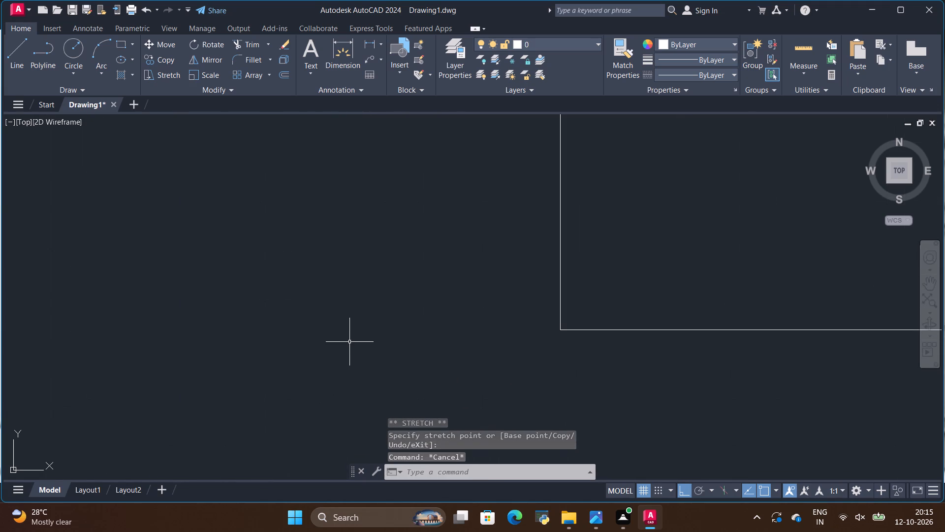
scroll(349, 343, "down", 17)
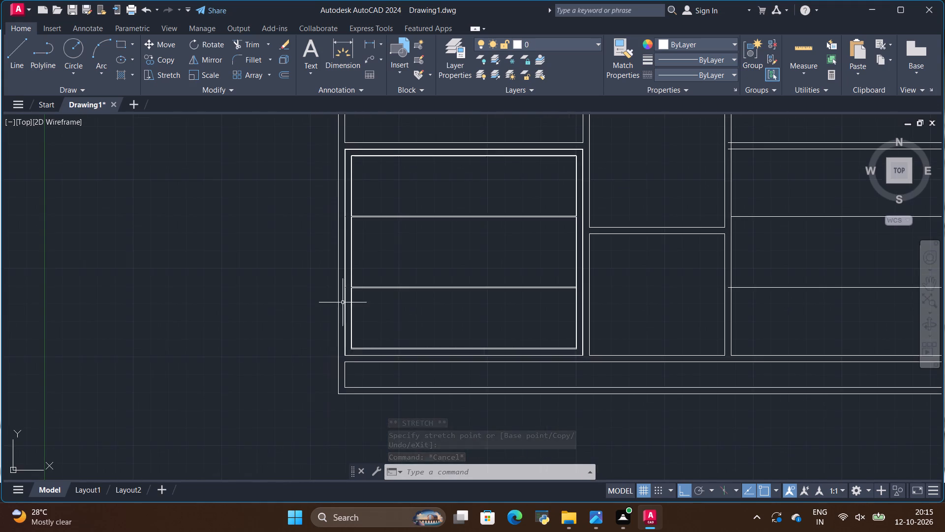
scroll(341, 282, "up", 3)
scroll(379, 306, "up", 6)
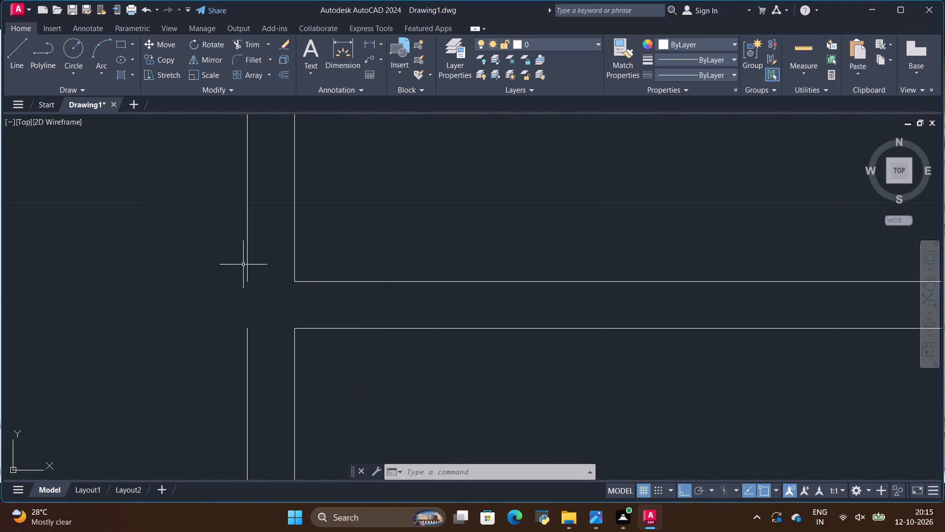
left_click(244, 265)
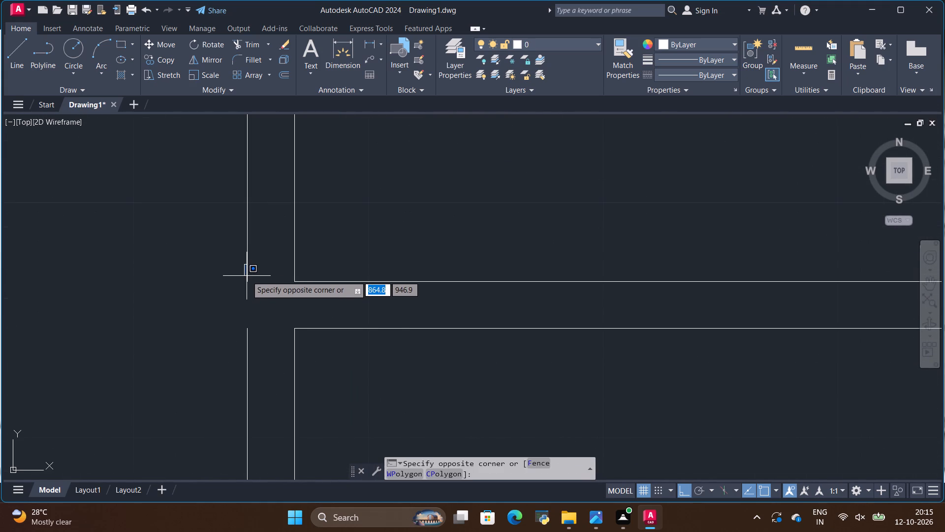
key("Escape")
left_click(246, 243)
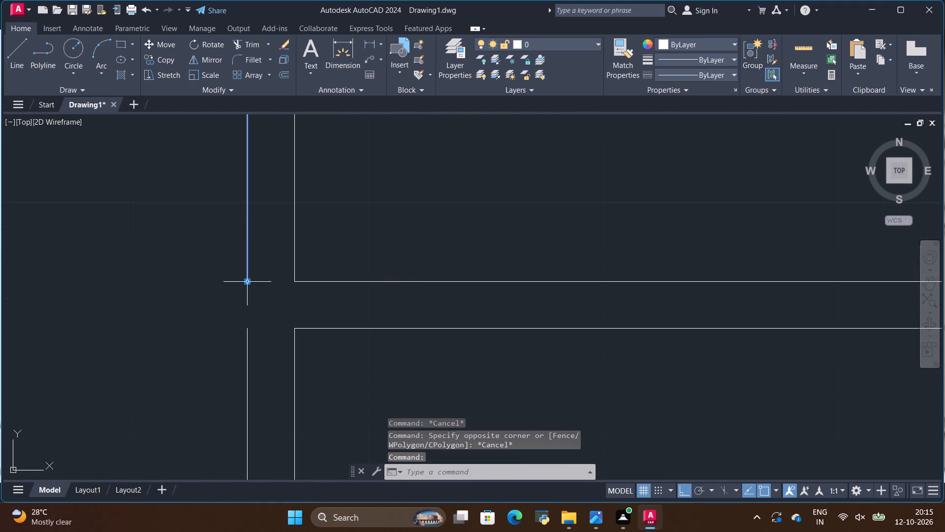
left_click(249, 280)
left_click(248, 326)
key("Escape")
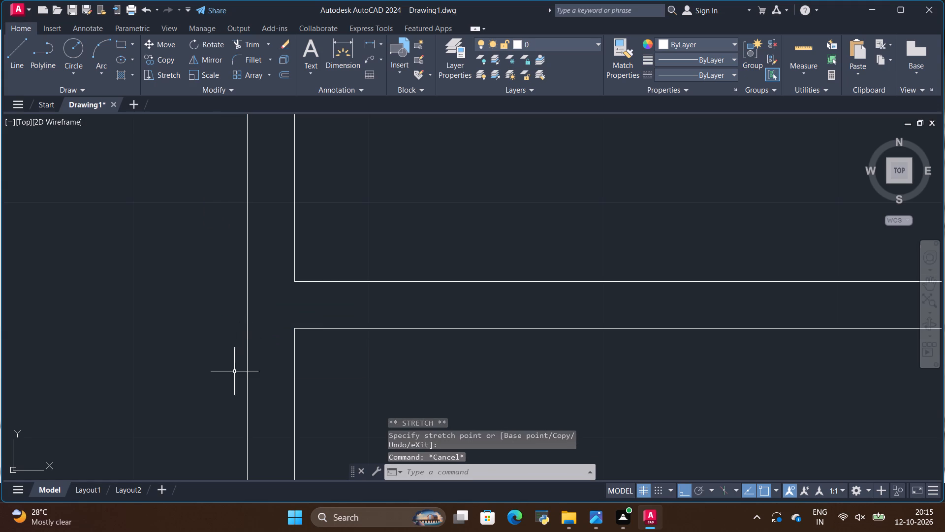
Stretch the inner frame's outer left vertical line 2 units down to close its gap at the upper drawer divider.
scroll(256, 381, "down", 6)
scroll(247, 256, "up", 3)
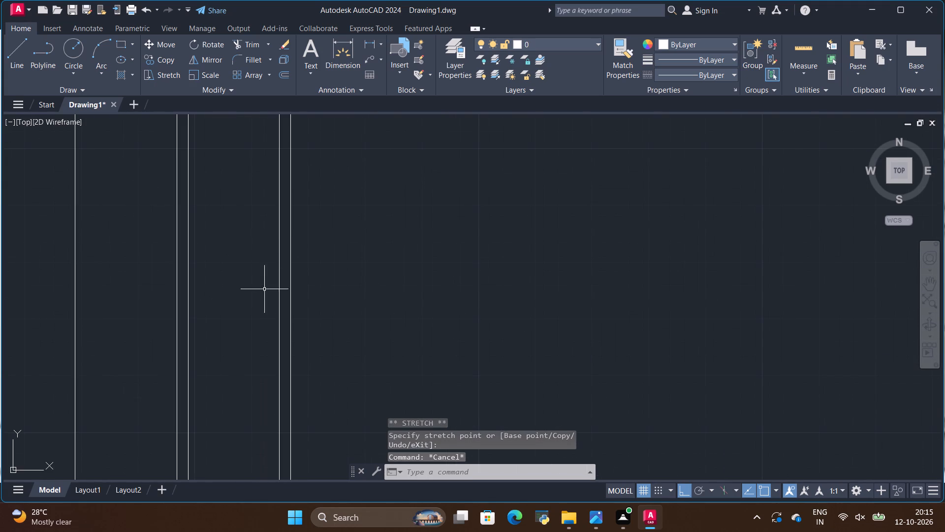
scroll(268, 303, "down", 5)
scroll(268, 215, "up", 4)
scroll(246, 361, "up", 2)
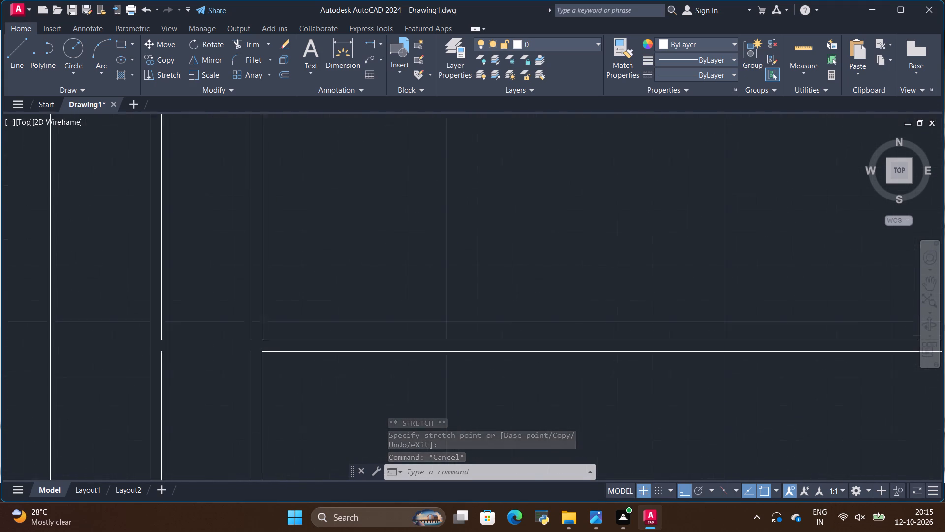
scroll(246, 363, "up", 2)
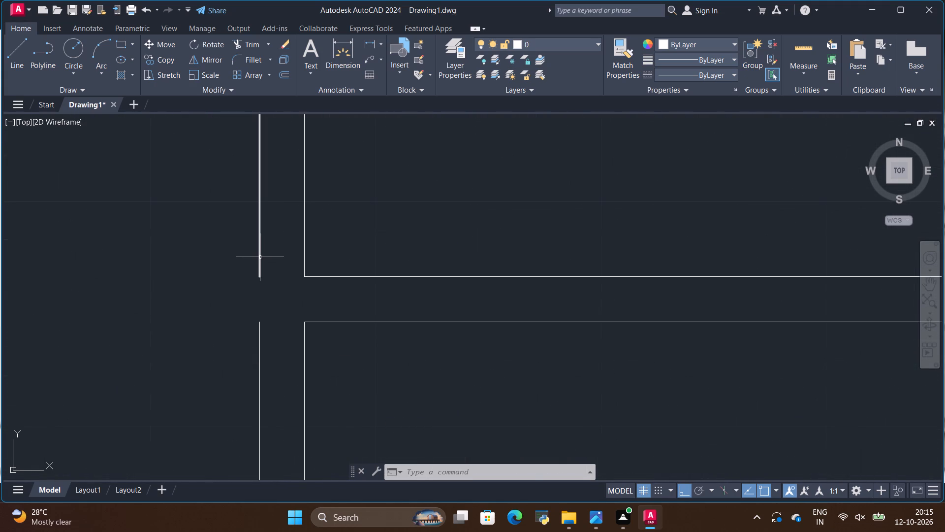
left_click(260, 256)
left_click(258, 277)
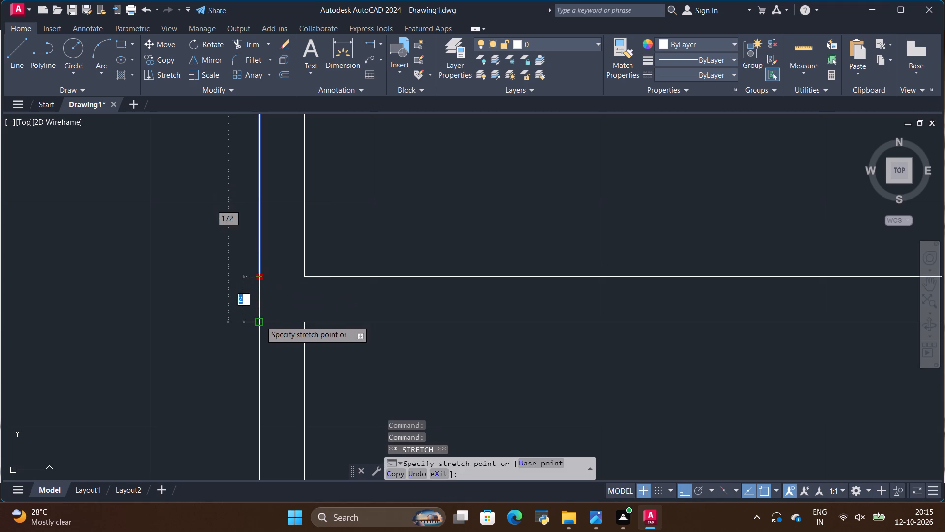
left_click(260, 323)
key("Escape")
Stretch the outer frame's inner left vertical line down to close its gap at the upper drawer divider.
scroll(356, 311, "down", 3)
scroll(214, 294, "up", 1)
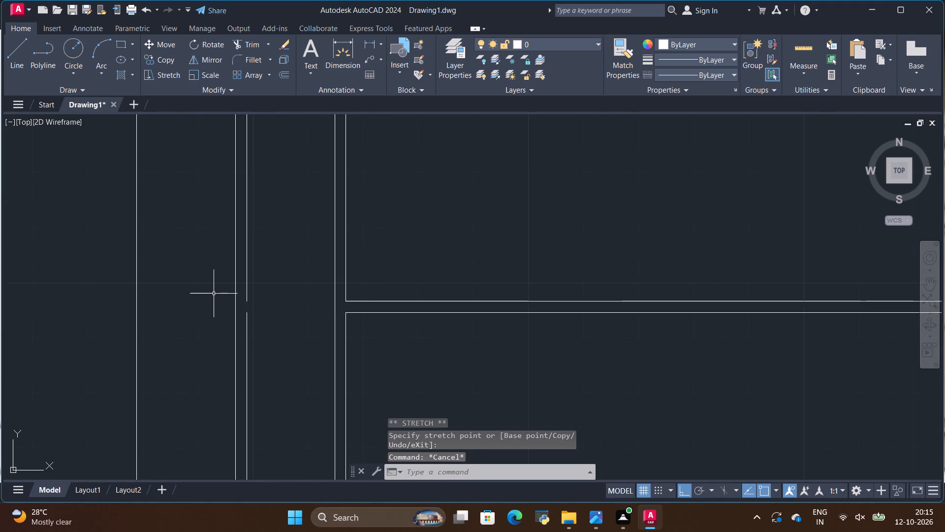
scroll(214, 293, "up", 1)
left_click(292, 266)
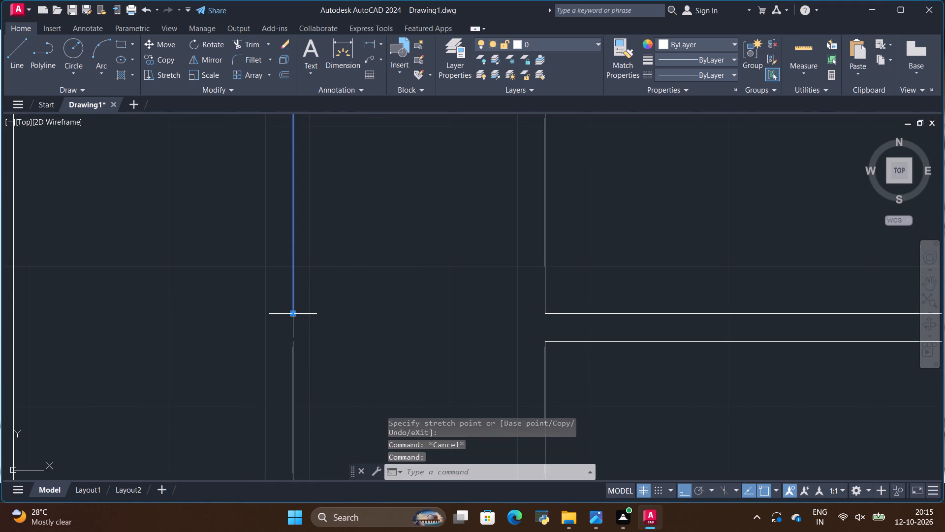
left_click(294, 315)
left_click(294, 341)
key("Escape")
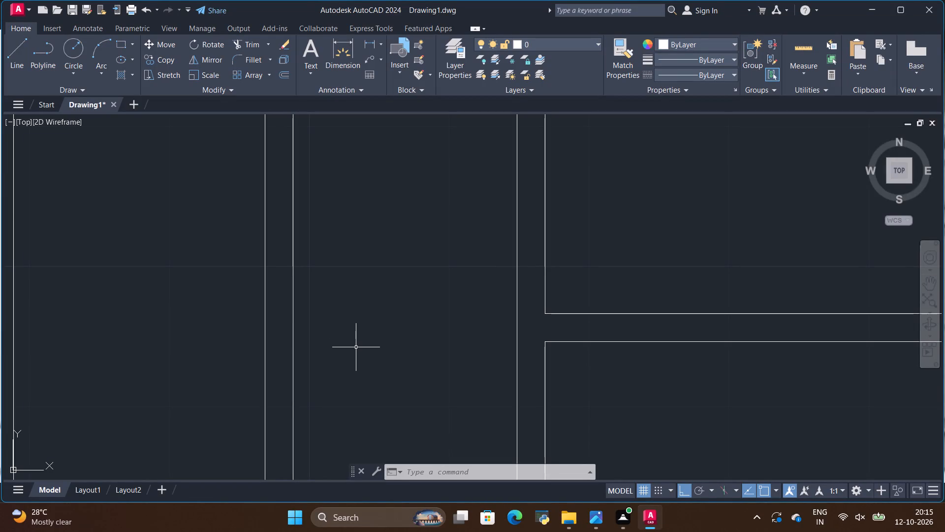
Stretch the inner frame's outer top line 2 units left and its outer left vertical line up to meet it, closing the upper-left corner.
scroll(355, 360, "down", 3)
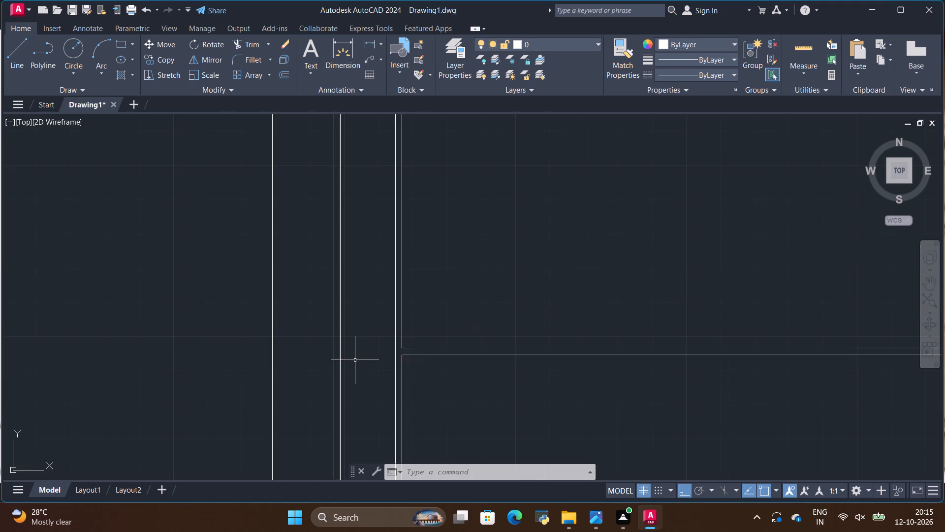
scroll(354, 363, "down", 2)
scroll(410, 346, "down", 3)
scroll(404, 306, "up", 3)
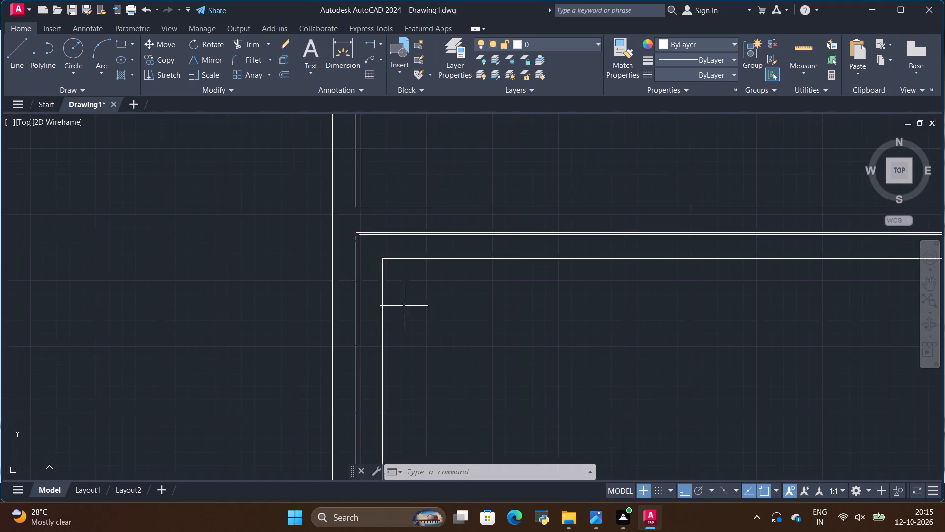
scroll(386, 257, "up", 6)
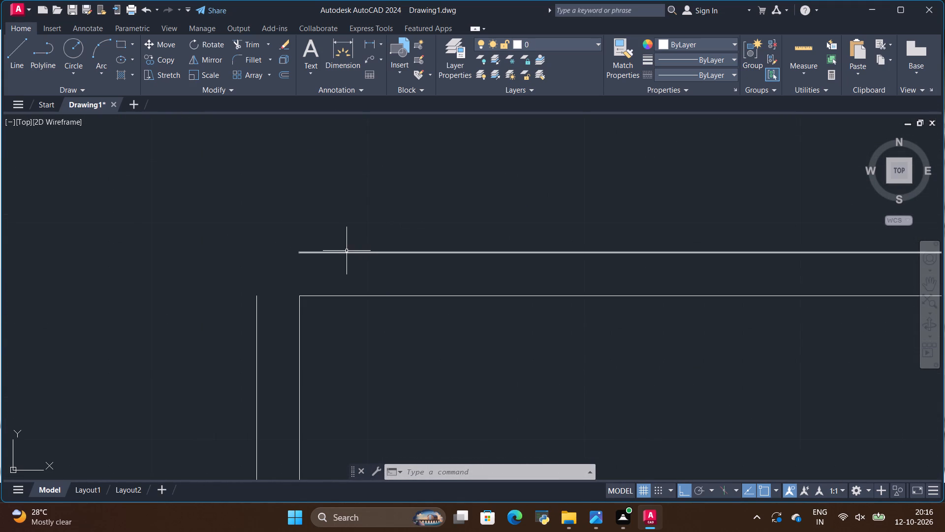
left_click(345, 251)
left_click(303, 254)
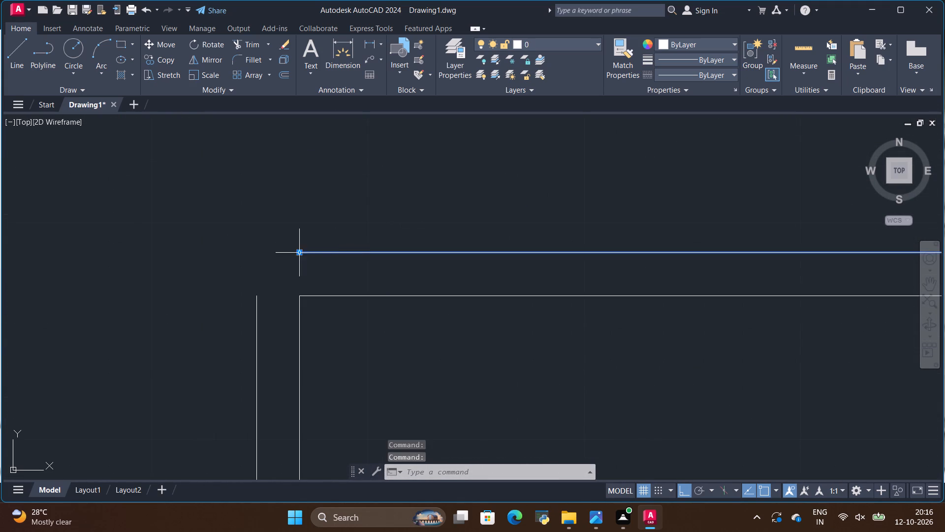
left_click(301, 252)
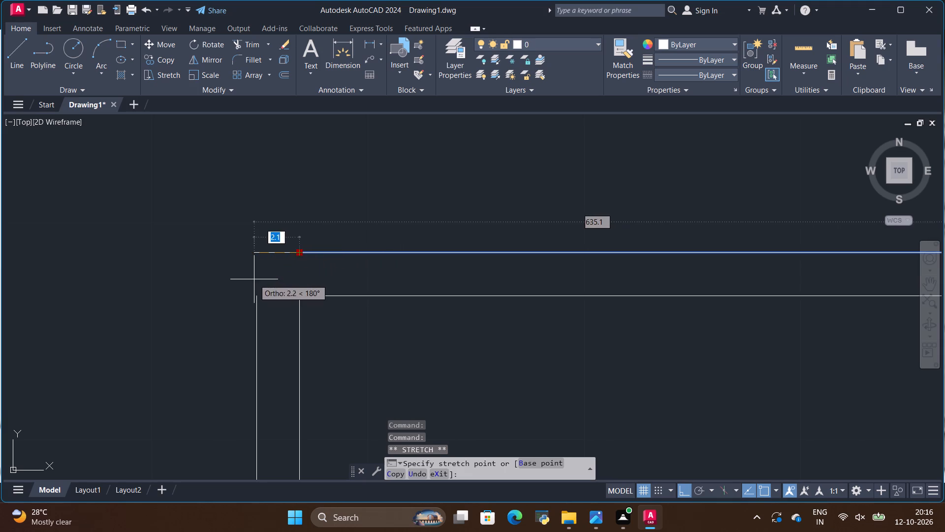
left_click(255, 252)
key("Escape")
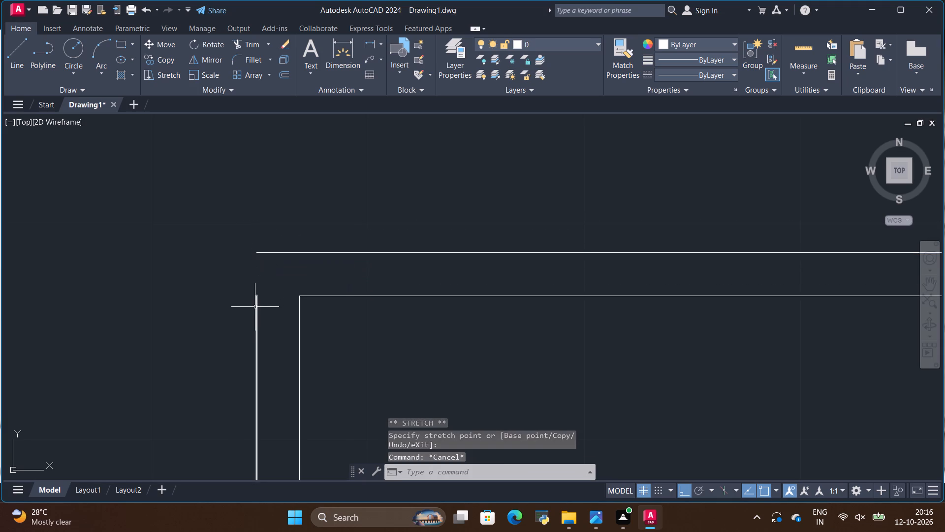
left_click(258, 305)
key("Escape")
left_click(256, 312)
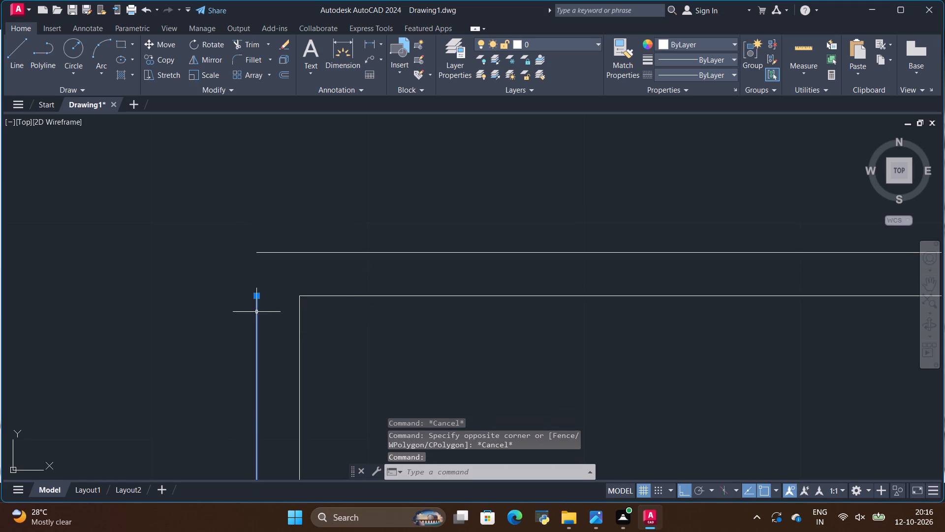
left_click(255, 296)
left_click(256, 256)
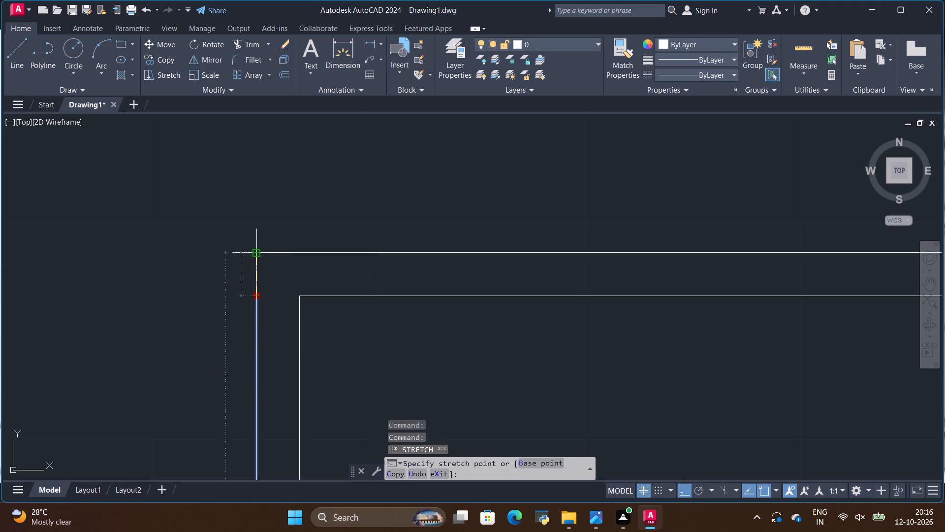
key("Escape")
Stretch the inner frame's outer top line 2 units right and its outer right vertical line up to meet it, closing the upper-right corner.
scroll(160, 290, "down", 5)
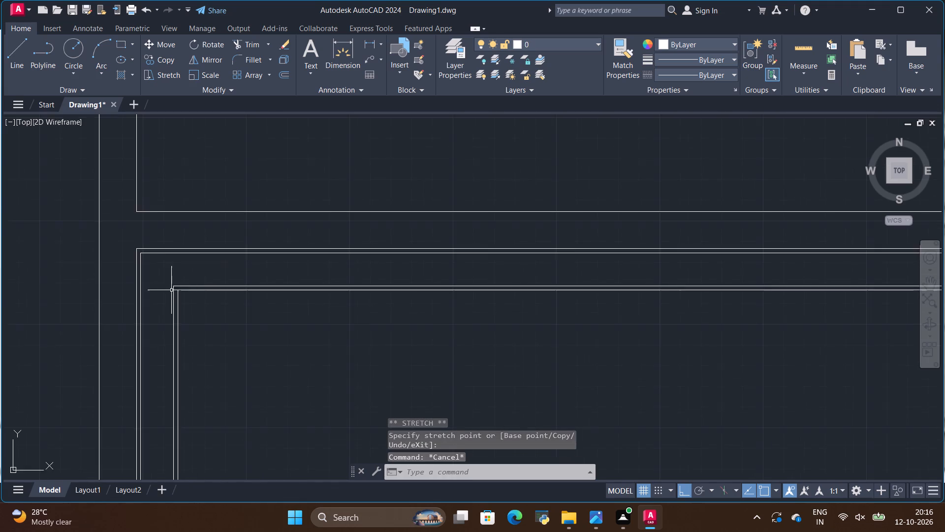
scroll(172, 291, "down", 2)
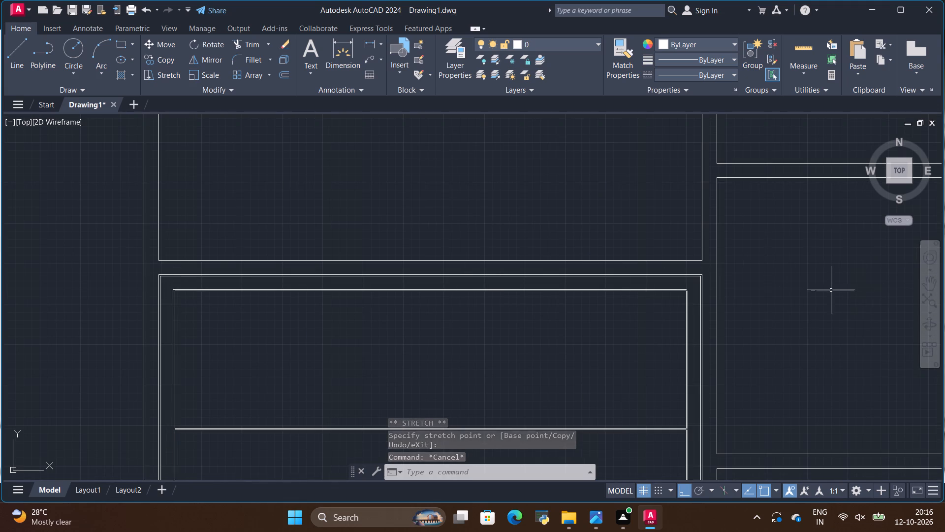
scroll(741, 287, "up", 2)
scroll(654, 294, "up", 2)
scroll(456, 304, "up", 2)
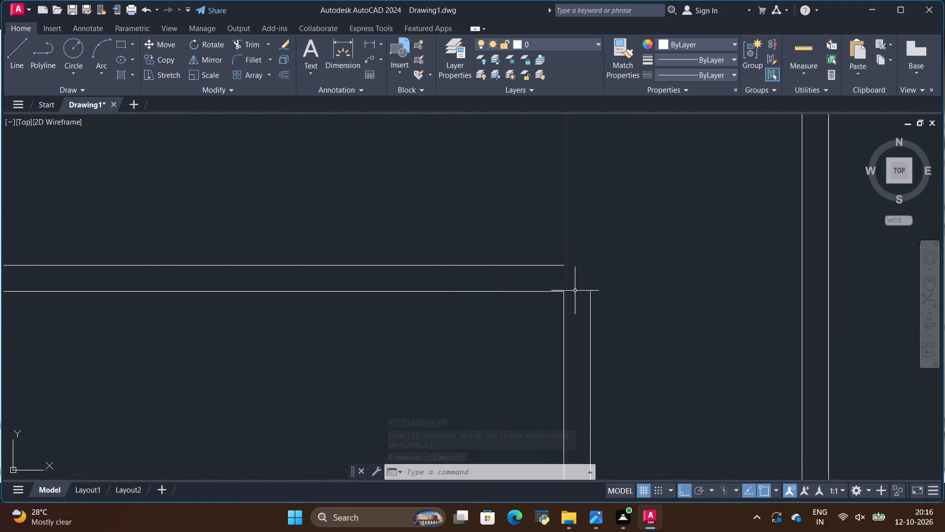
scroll(575, 291, "up", 1)
left_click(533, 249)
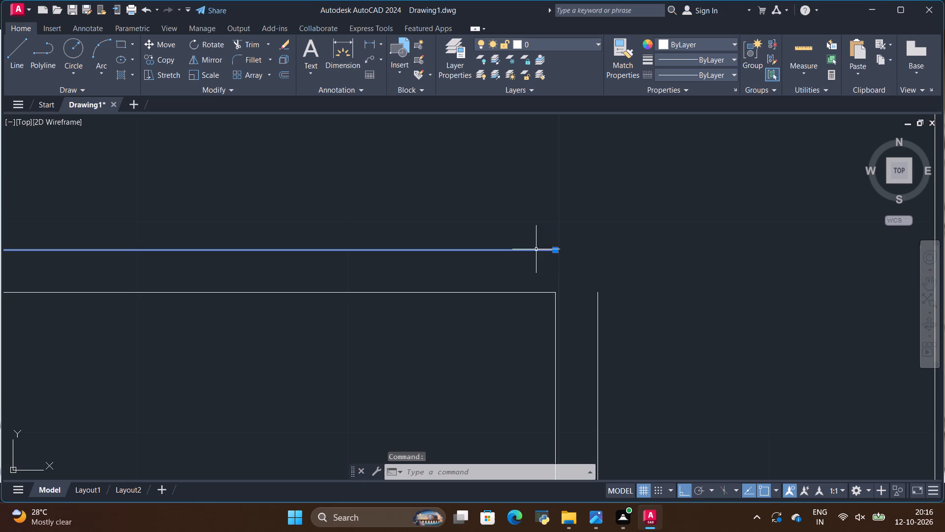
left_click(553, 251)
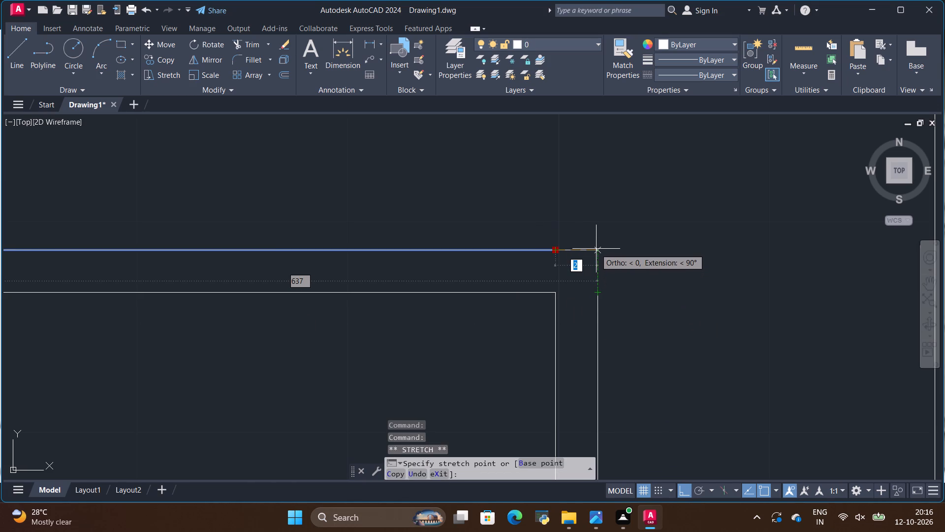
left_click(597, 249)
left_click(598, 297)
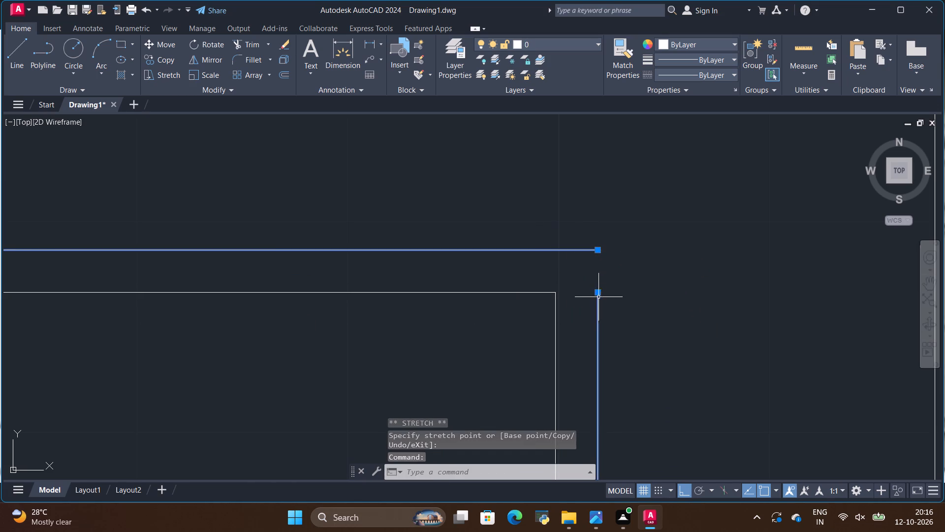
left_click(598, 292)
left_click(596, 250)
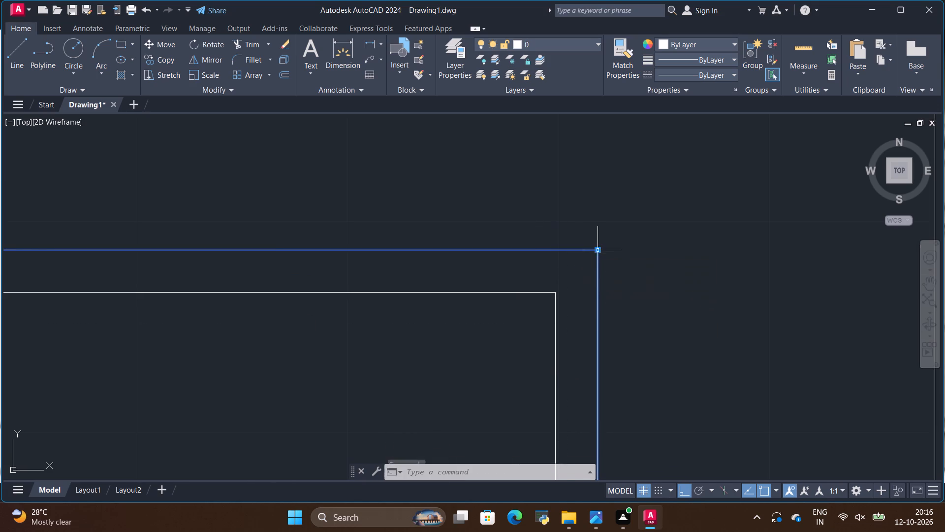
key("Escape")
Stretch the inner frame's outer right vertical line down to close its gap at the upper drawer divider.
scroll(553, 324, "down", 6)
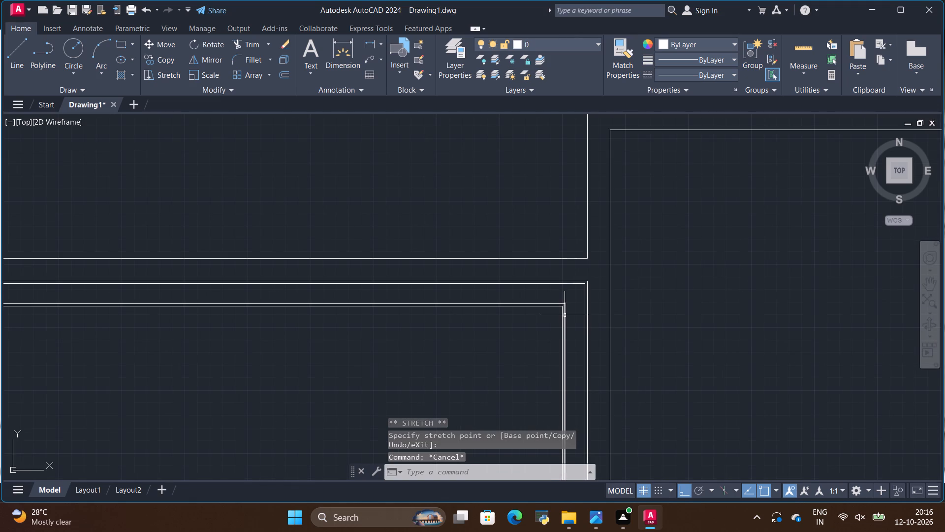
scroll(584, 298, "up", 3)
scroll(587, 297, "down", 4)
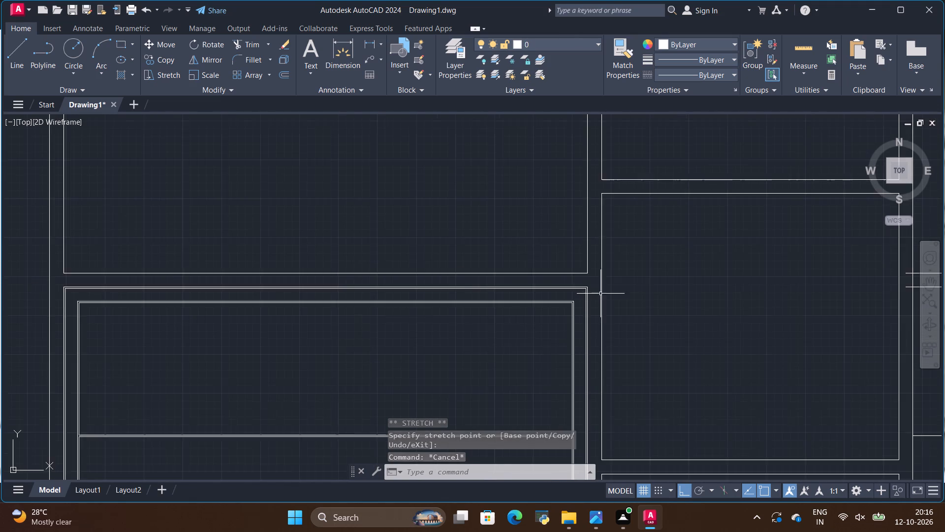
scroll(607, 292, "down", 3)
scroll(598, 336, "up", 5)
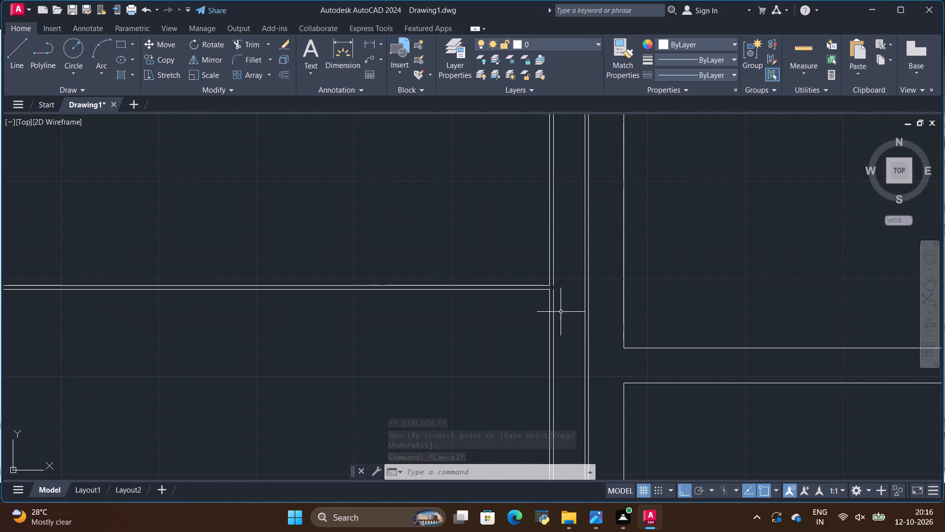
scroll(552, 285, "up", 3)
left_click(546, 268)
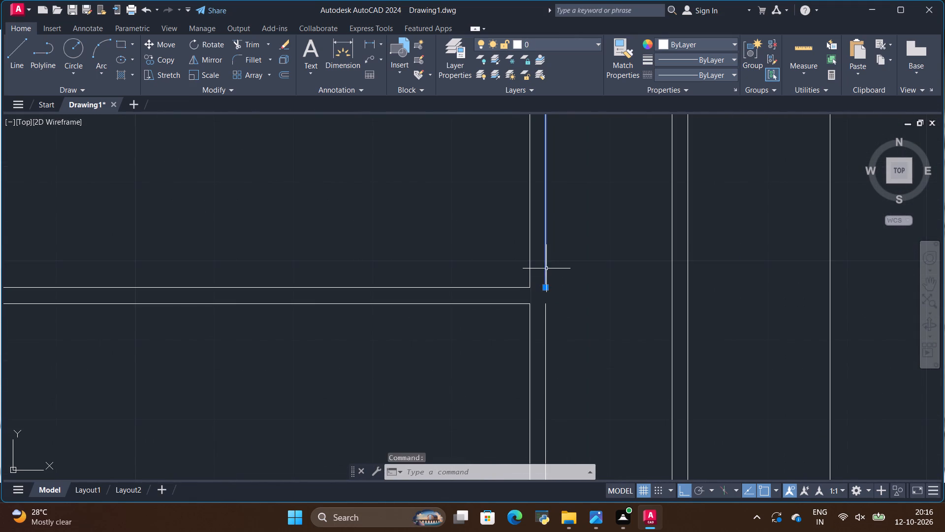
left_click(543, 290)
left_click(545, 302)
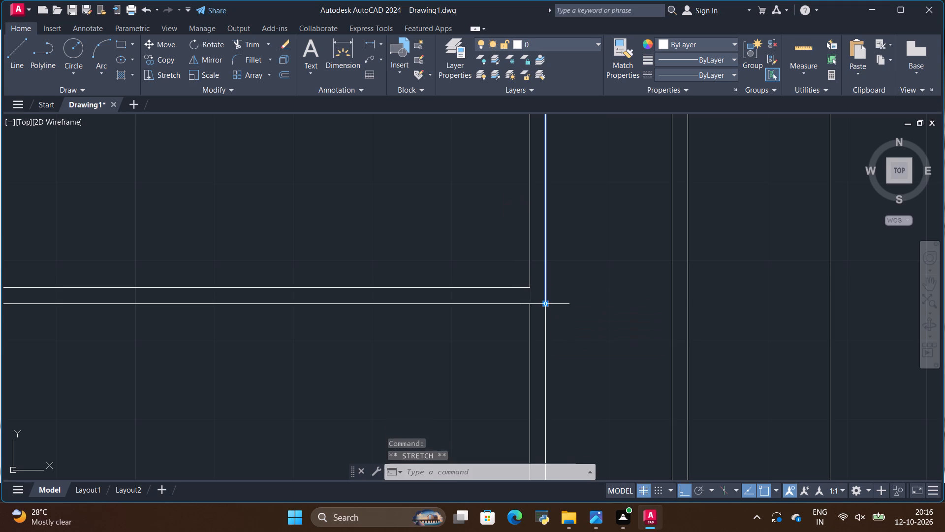
key("Escape")
Trim the lower drawer divider's overhanging right ends and the inner vertical line's segment between the two divider lines.
scroll(532, 284, "down", 4)
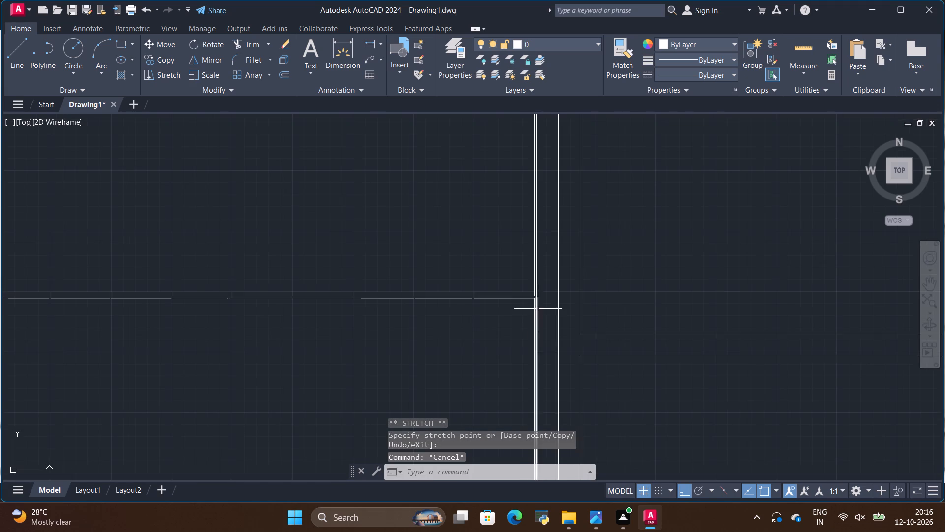
scroll(535, 260, "down", 3)
scroll(536, 331, "up", 7)
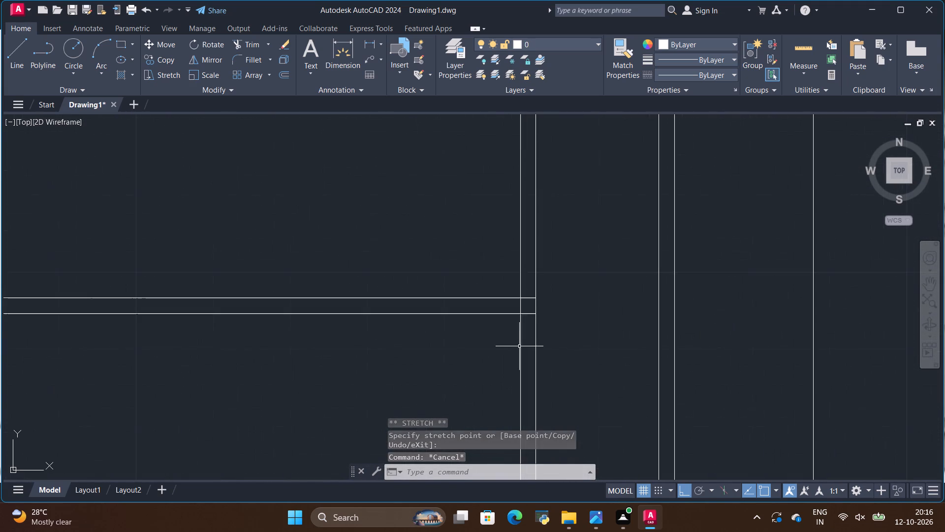
scroll(526, 297, "up", 3)
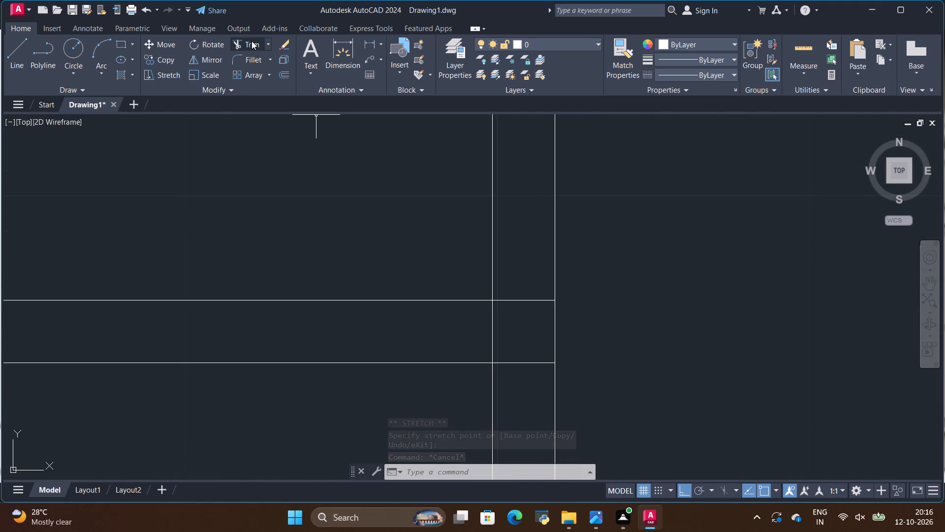
left_click(252, 41)
left_click_drag(508, 293, 481, 321)
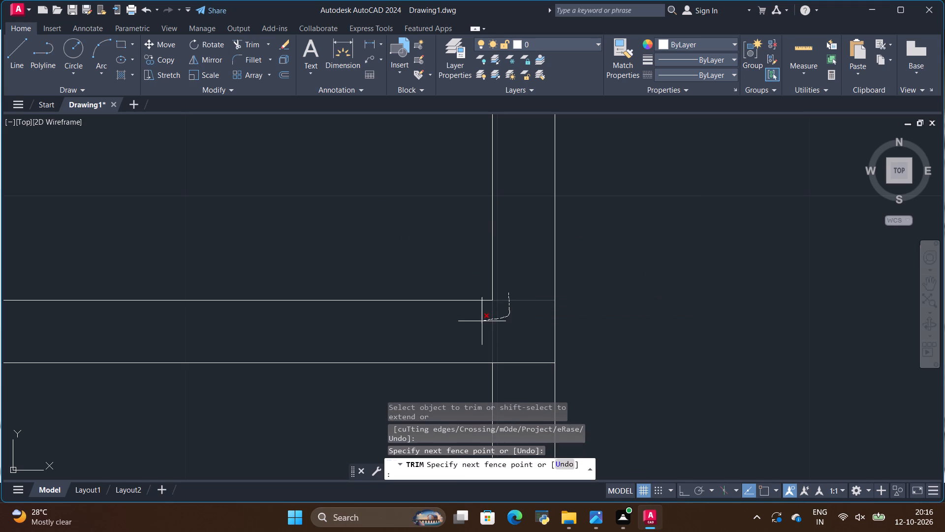
left_click_drag(481, 321, 527, 374)
Stretch the outer frame's inner left vertical line down to close its gap at the lower drawer divider.
scroll(580, 313, "down", 7)
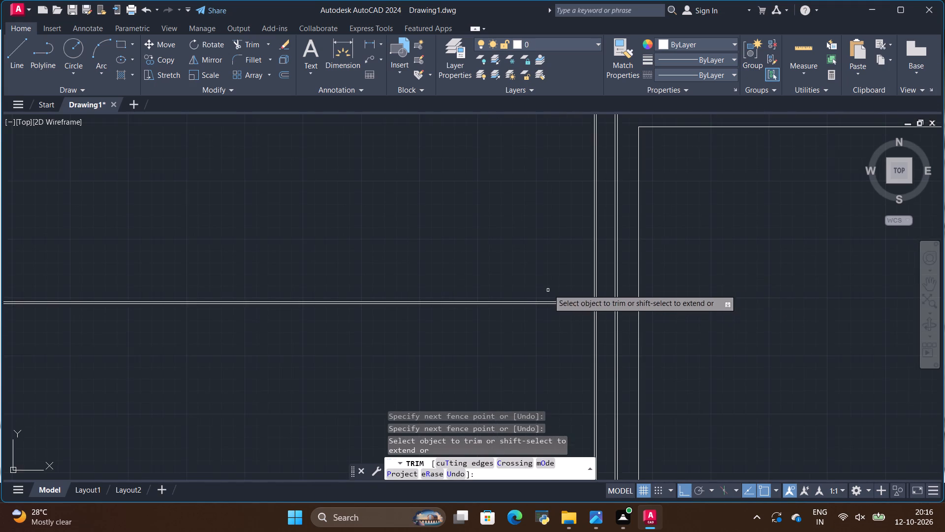
scroll(561, 284, "down", 3)
scroll(310, 285, "up", 2)
scroll(260, 309, "up", 2)
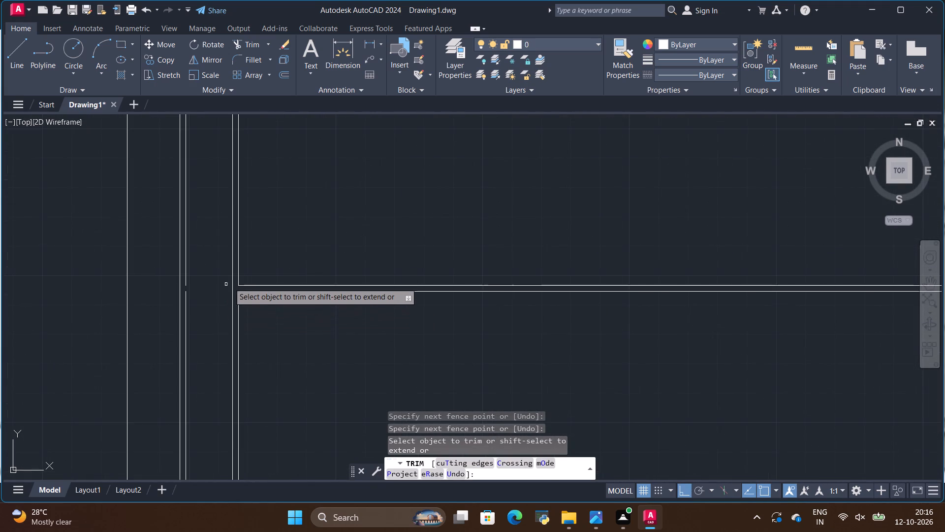
scroll(233, 281, "up", 2)
scroll(465, 315, "down", 2)
scroll(329, 313, "up", 2)
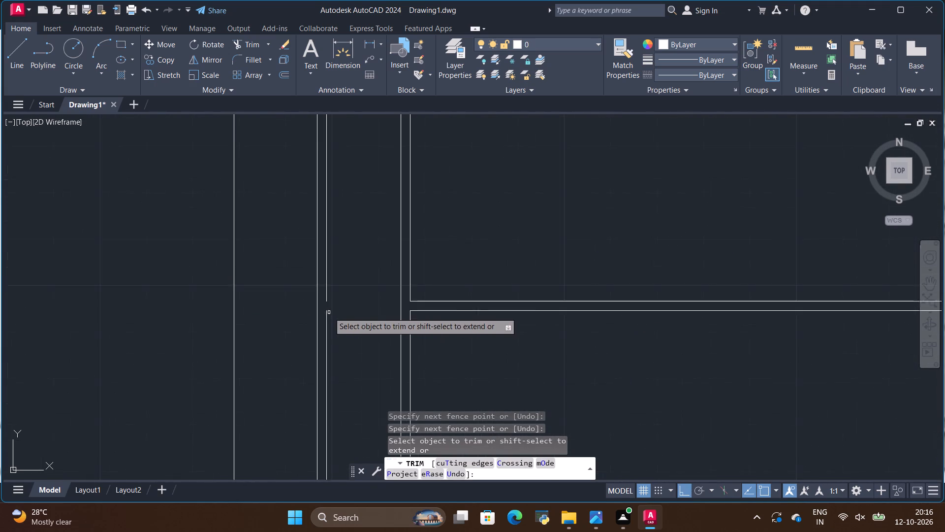
scroll(329, 312, "up", 2)
key("space")
left_click(322, 262)
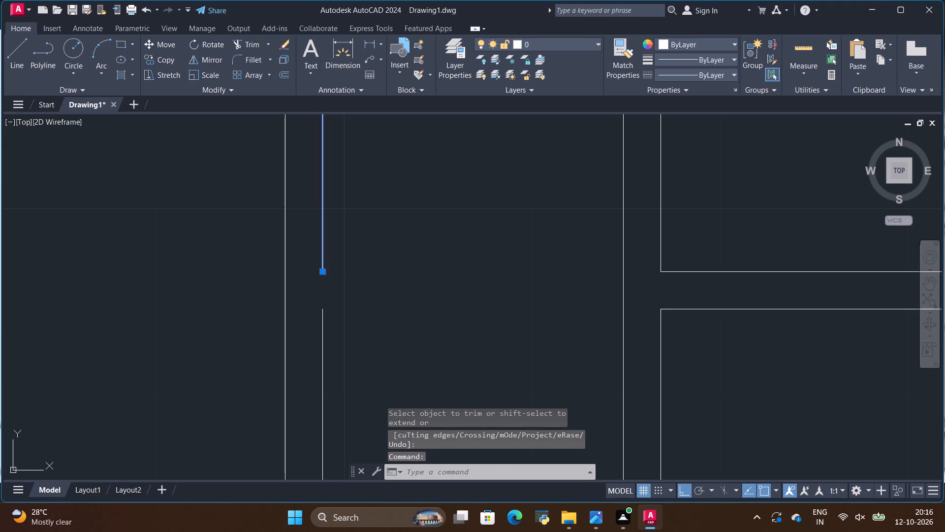
left_click(322, 272)
left_click(322, 311)
key("Escape")
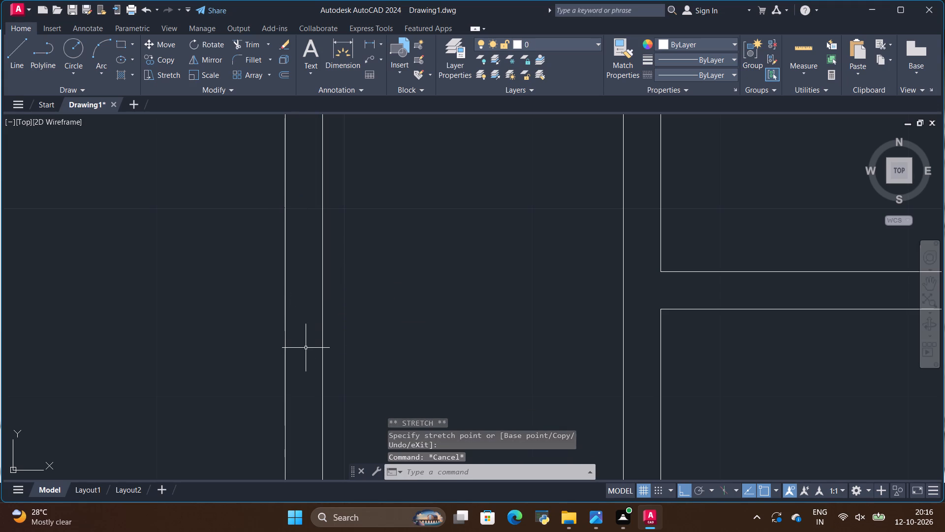
Inspect the drawer unit's double-line frame, its dividers and lower-left corner for remaining gaps.
scroll(351, 338, "down", 2)
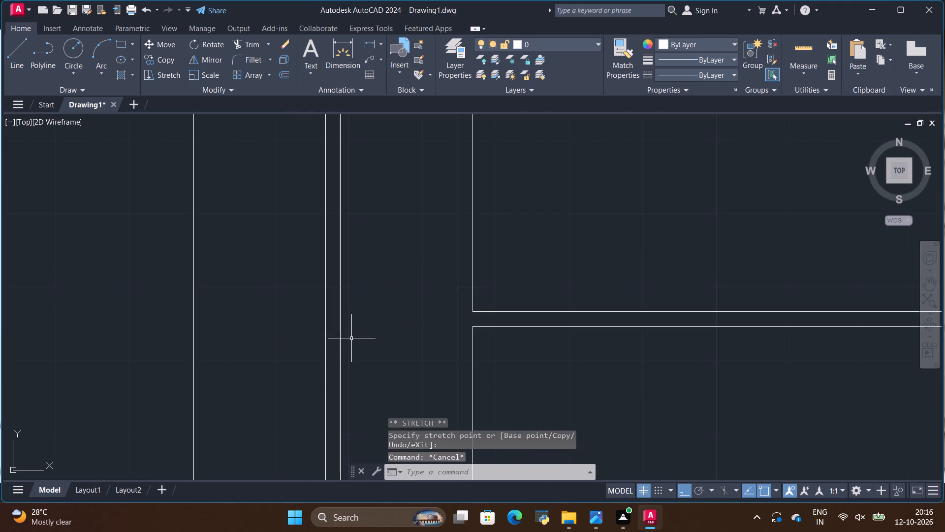
scroll(351, 319, "down", 1)
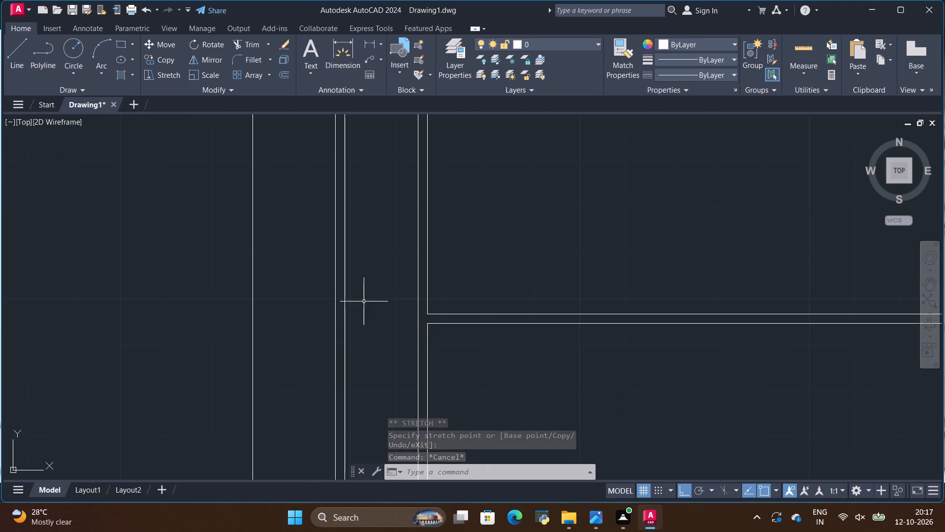
scroll(372, 281, "down", 6)
scroll(374, 322, "up", 2)
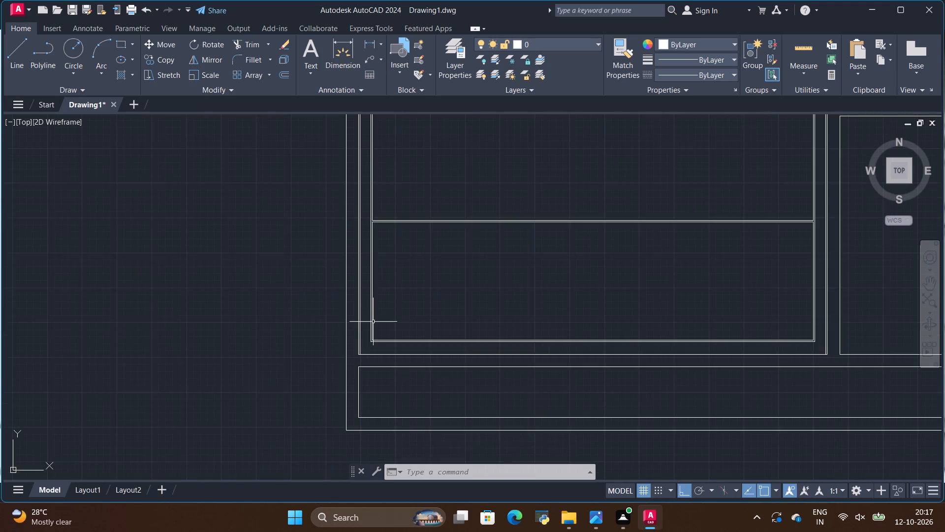
scroll(373, 322, "up", 5)
scroll(346, 368, "up", 1)
scroll(366, 321, "down", 2)
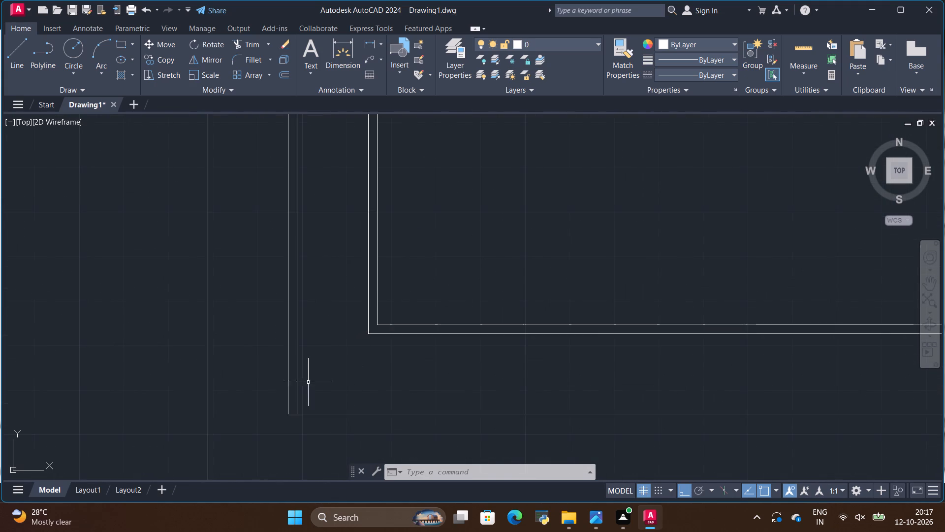
scroll(276, 368, "down", 5)
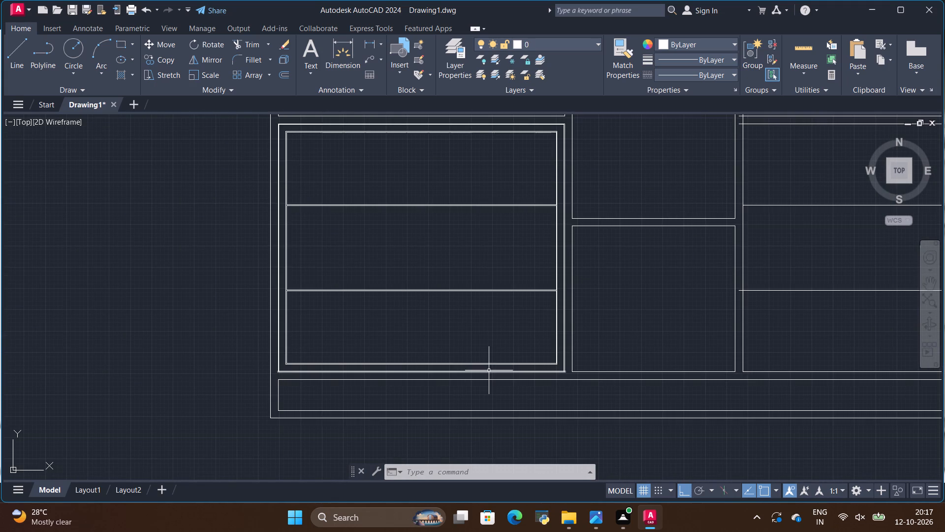
scroll(316, 373, "up", 1)
scroll(259, 371, "up", 3)
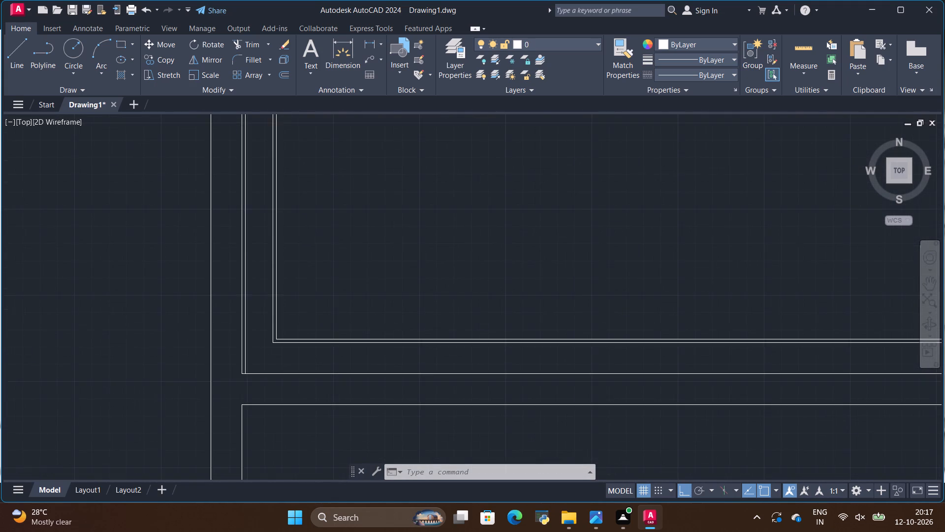
Copy the bottom line of the drawer unit's outer frame 2 units upward to form its inner bottom line.
left_click(256, 376)
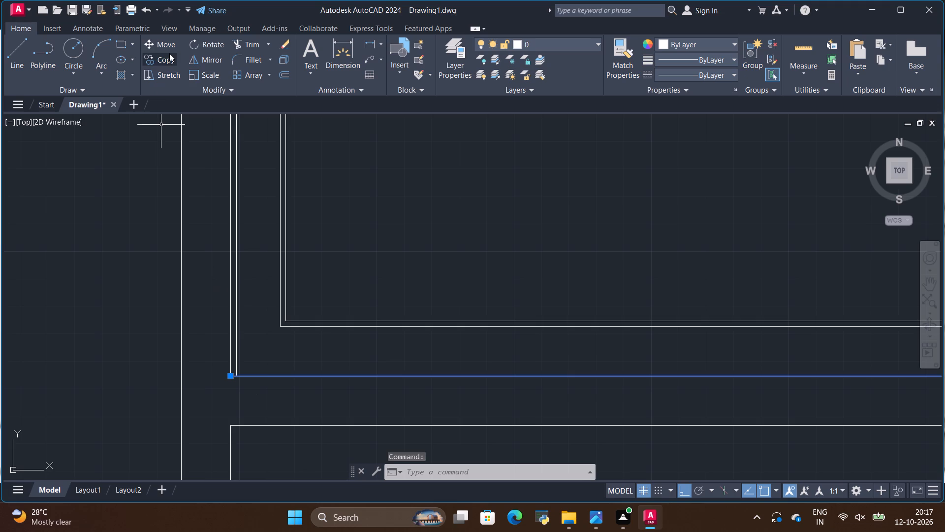
left_click(167, 58)
left_click(229, 373)
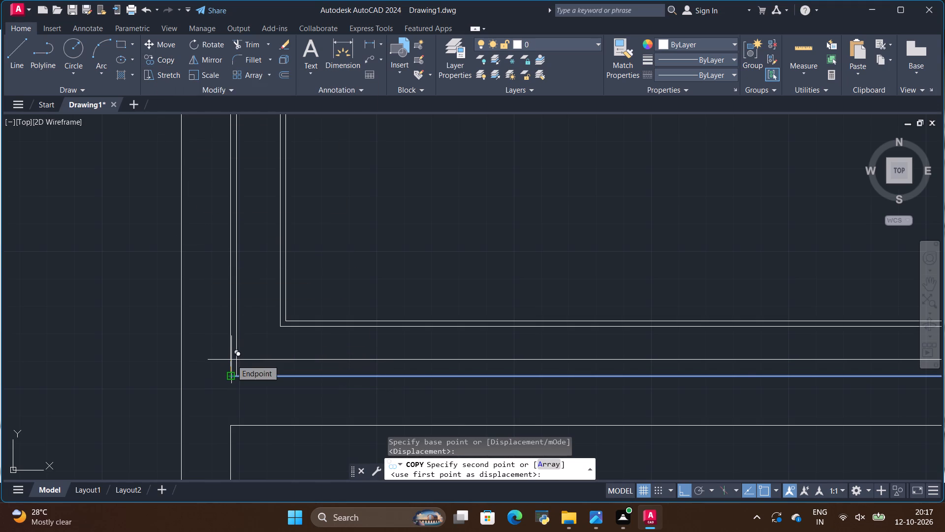
key("BackSpace")
key("2")
key("Return")
key("Escape")
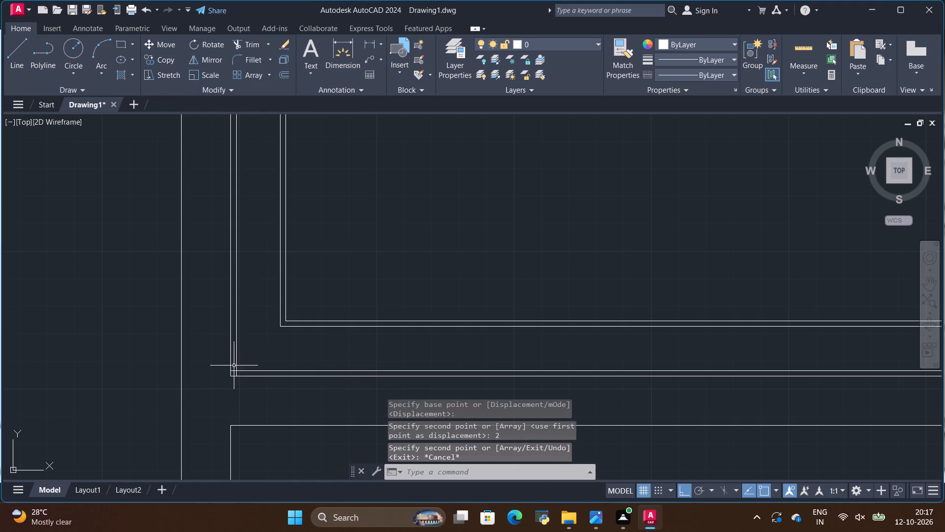
Trim the overhanging ends of the outer frame's inner bottom and vertical lines at the lower-left and lower-right corners.
left_click(247, 43)
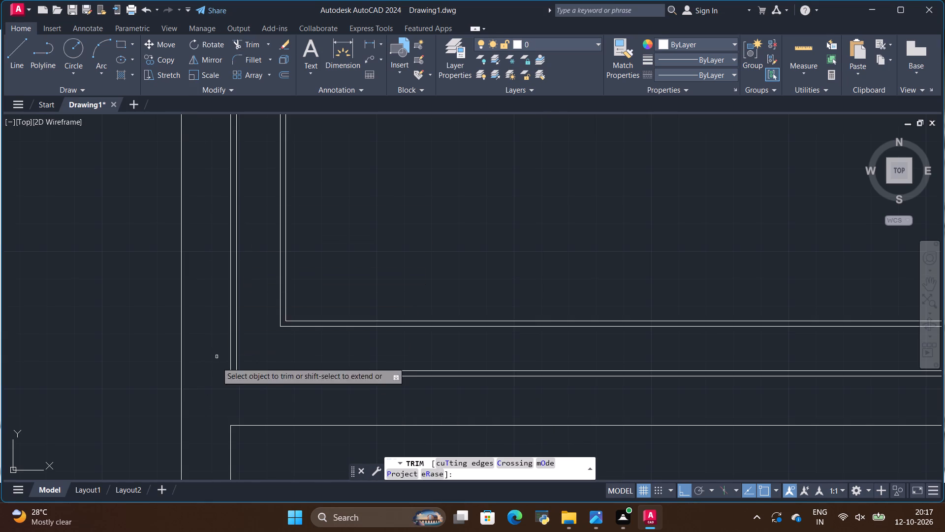
scroll(218, 372, "up", 2)
scroll(264, 389, "up", 2)
scroll(238, 356, "up", 2)
left_click_drag(220, 272, 270, 334)
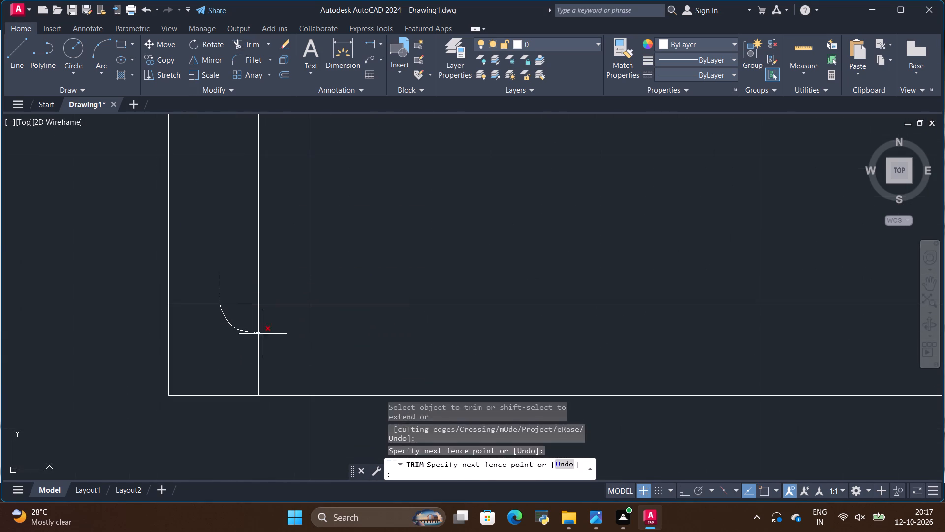
left_click_drag(270, 334, 281, 336)
scroll(194, 312, "down", 9)
scroll(627, 299, "up", 3)
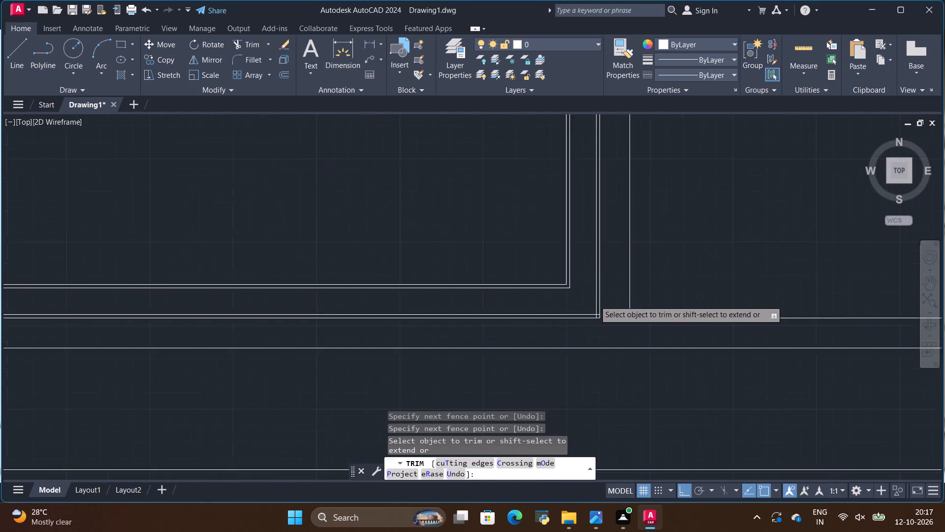
scroll(600, 318, "up", 6)
left_click_drag(590, 264, 600, 315)
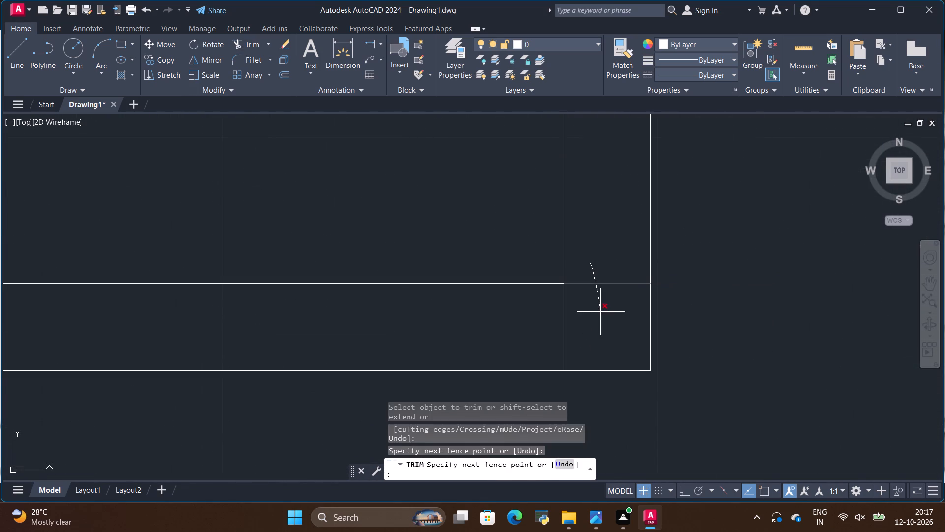
left_click_drag(600, 315, 528, 334)
scroll(580, 329, "down", 8)
key("Escape")
scroll(587, 344, "down", 3)
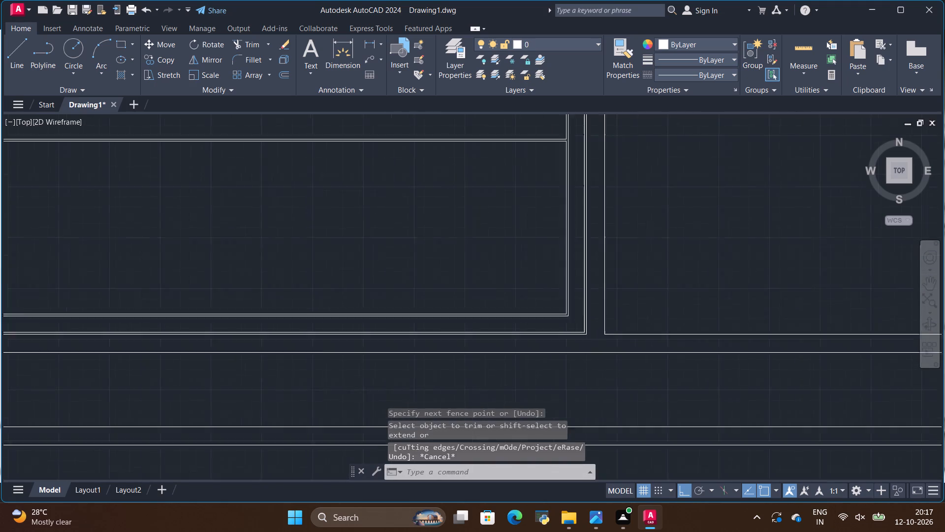
Inspect the three-drawer unit's double-line frame corners and divider ends for remaining gaps or overhangs.
scroll(589, 348, "down", 1)
scroll(601, 212, "up", 5)
scroll(577, 213, "down", 2)
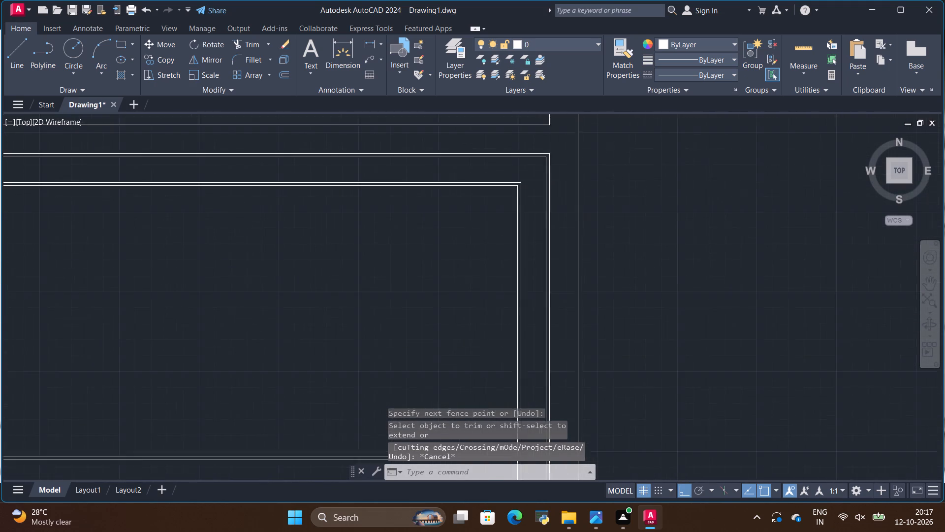
scroll(483, 214, "down", 4)
scroll(407, 218, "up", 3)
scroll(462, 207, "up", 2)
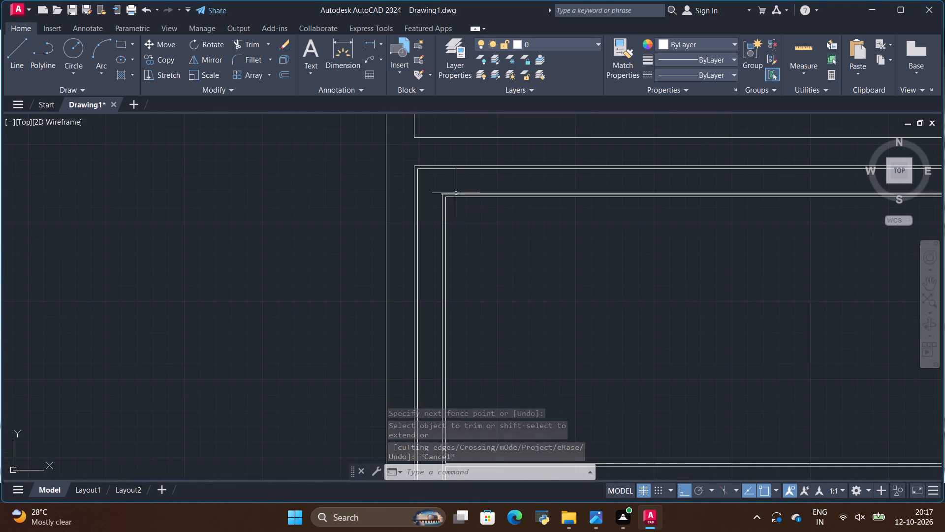
scroll(452, 182, "up", 2)
scroll(442, 181, "down", 3)
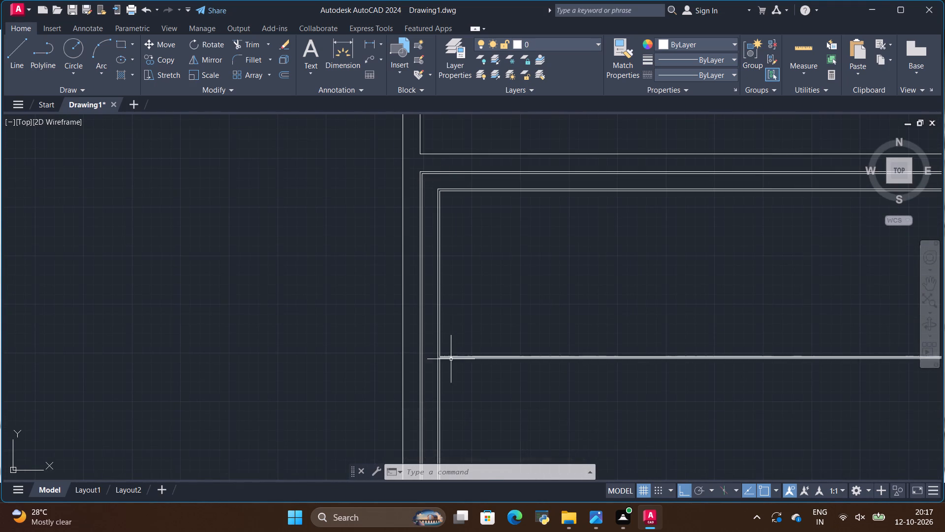
scroll(450, 359, "up", 3)
scroll(362, 267, "down", 6)
scroll(372, 322, "up", 5)
scroll(355, 295, "down", 3)
scroll(710, 266, "up", 2)
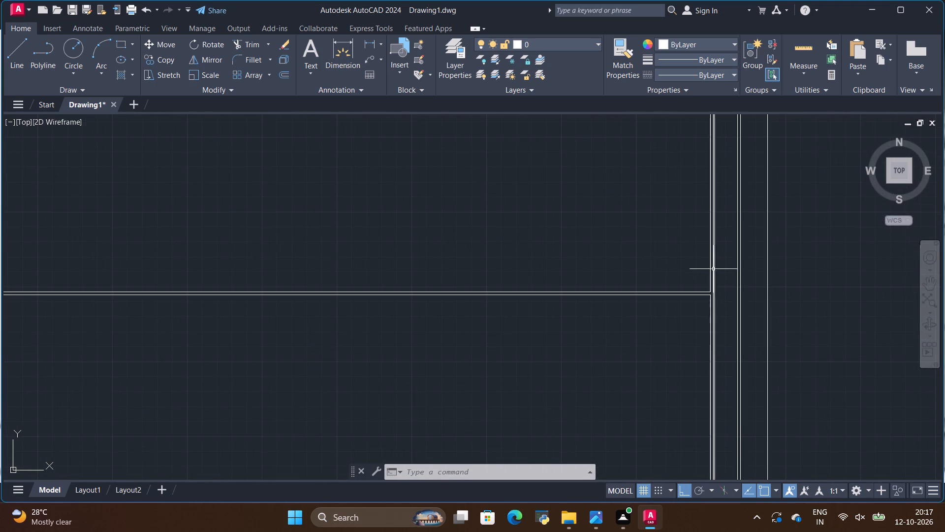
scroll(723, 287, "up", 3)
scroll(721, 298, "down", 6)
scroll(731, 206, "up", 2)
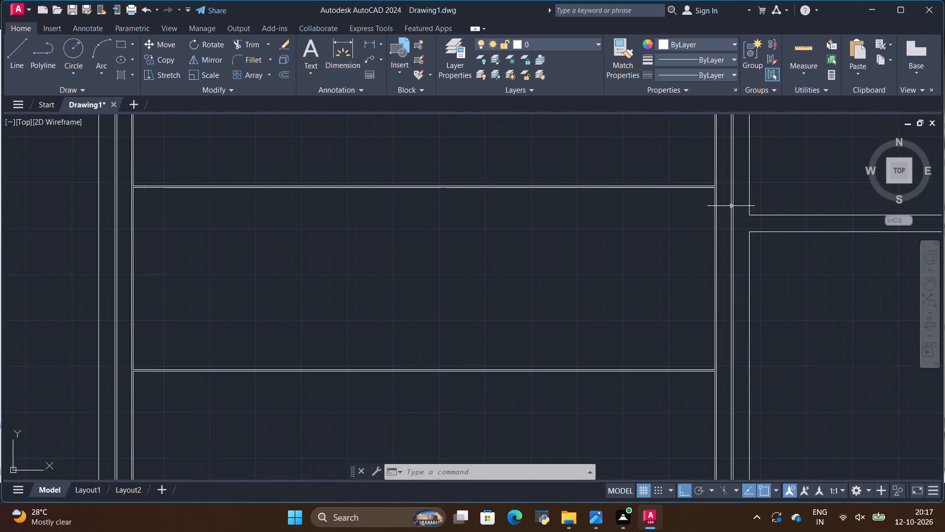
scroll(730, 205, "up", 1)
scroll(527, 232, "down", 5)
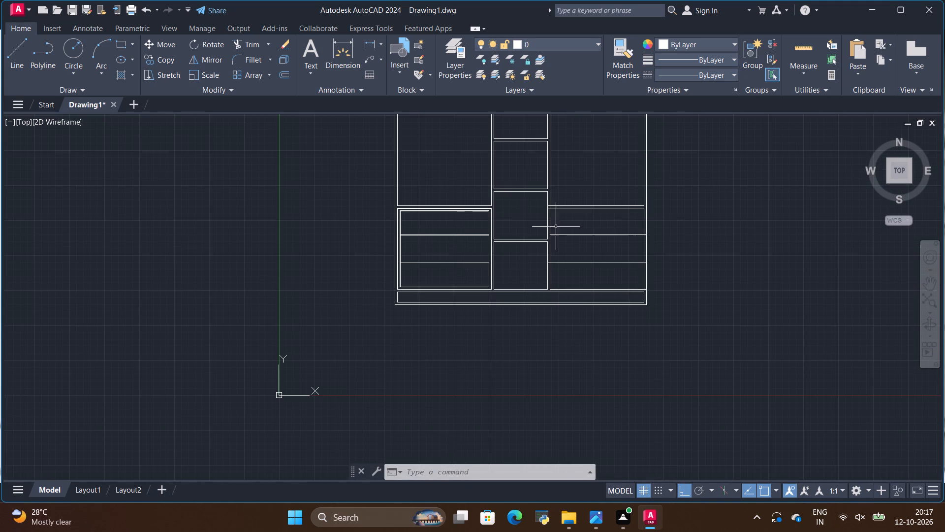
scroll(630, 192, "up", 1)
Compare the drawn lower drawer units and middle shelves with the open front elevation in the reference image.
key("alt+Tab")
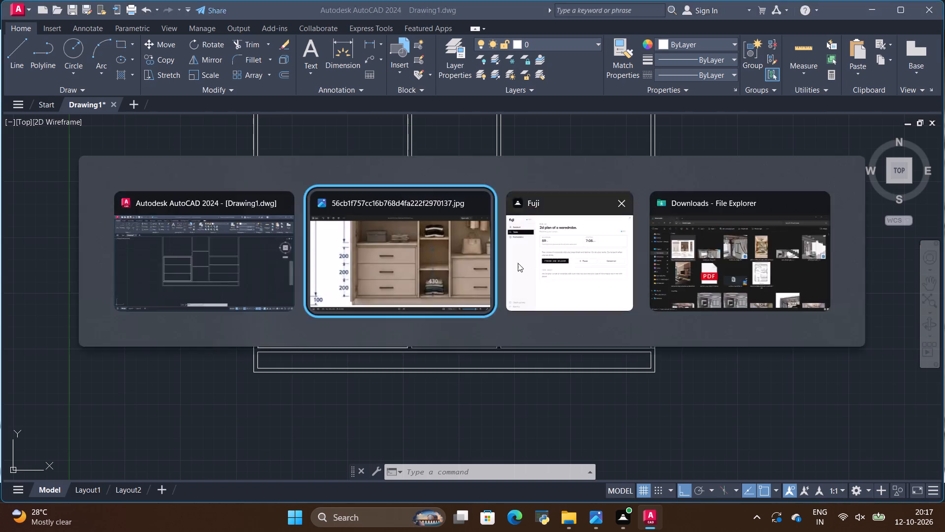
scroll(467, 308, "down", 6)
key("alt+Tab")
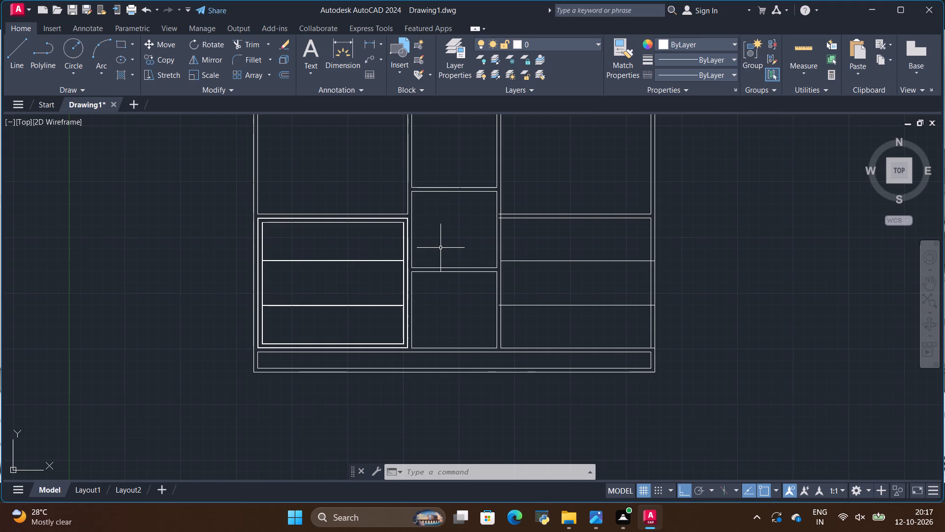
scroll(410, 244, "up", 1)
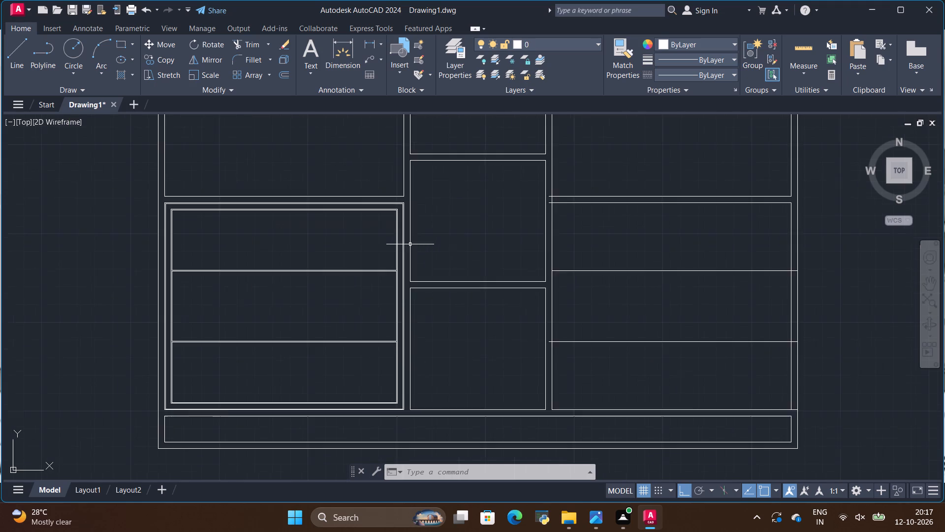
scroll(406, 256, "up", 2)
scroll(406, 256, "down", 2)
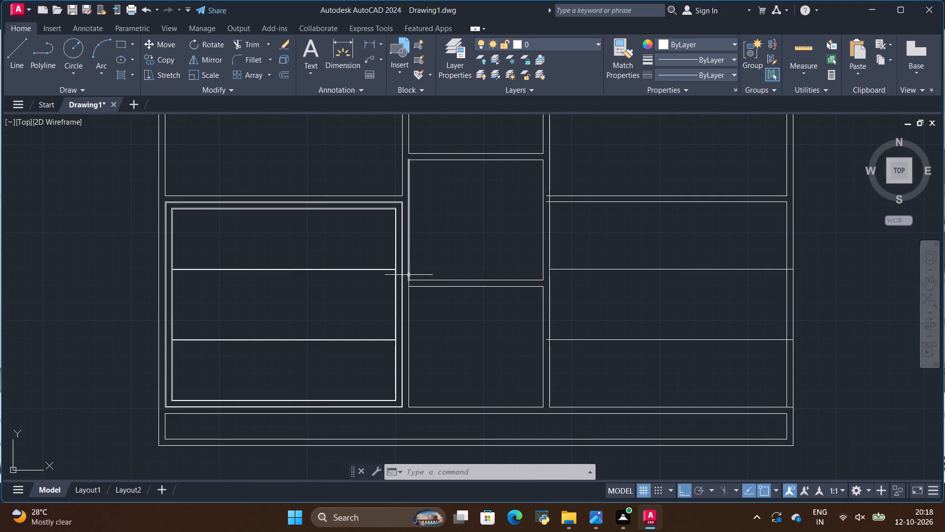
key("alt+Tab")
key("alt+Tab")
scroll(429, 334, "down", 2)
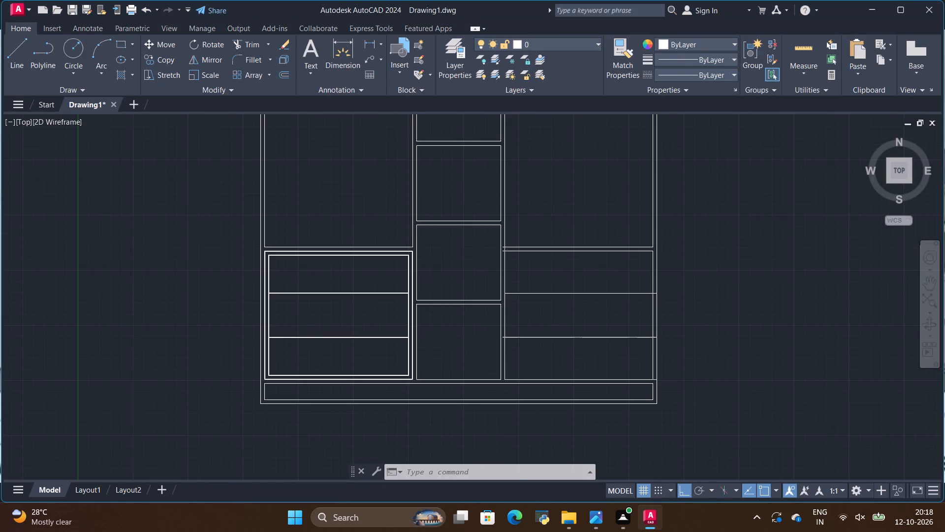
scroll(430, 316, "down", 2)
scroll(430, 311, "up", 2)
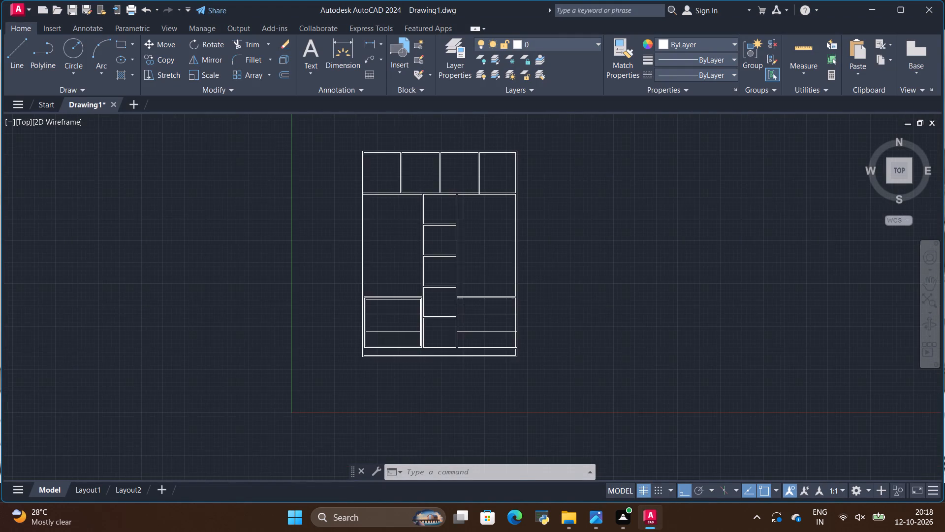
scroll(400, 296, "up", 2)
scroll(432, 271, "up", 4)
scroll(428, 315, "up", 2)
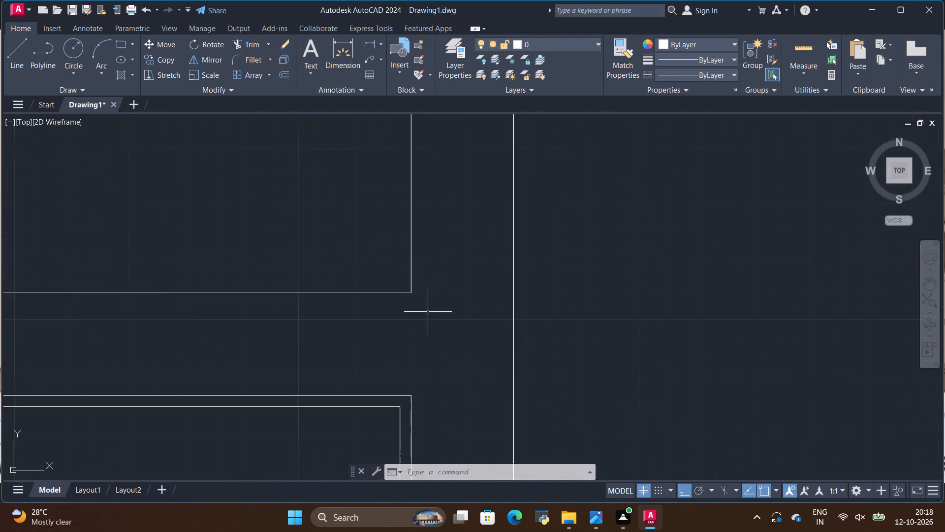
scroll(429, 306, "down", 6)
key("alt+Tab")
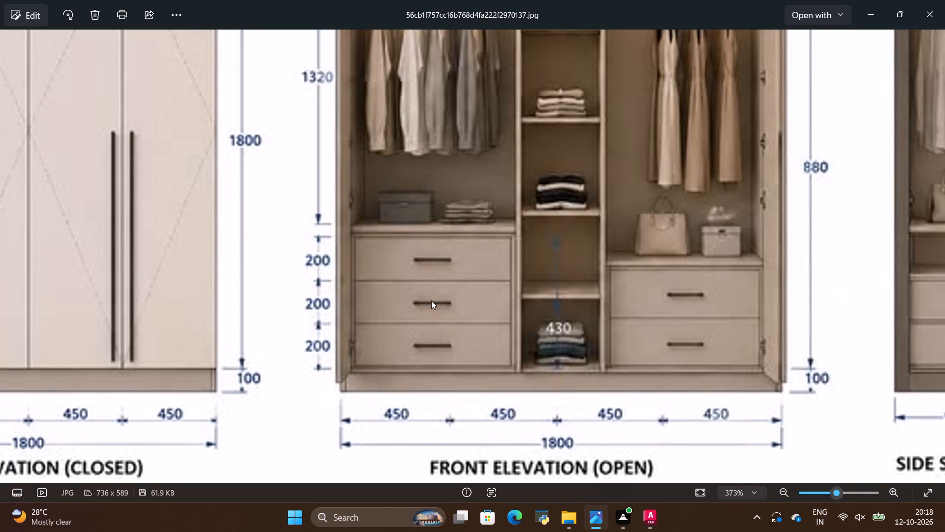
key("alt+Tab")
key("alt+Tab")
key("alt+Tab")
key("alt+Tab")
key("alt+Tab")
scroll(445, 293, "down", 2)
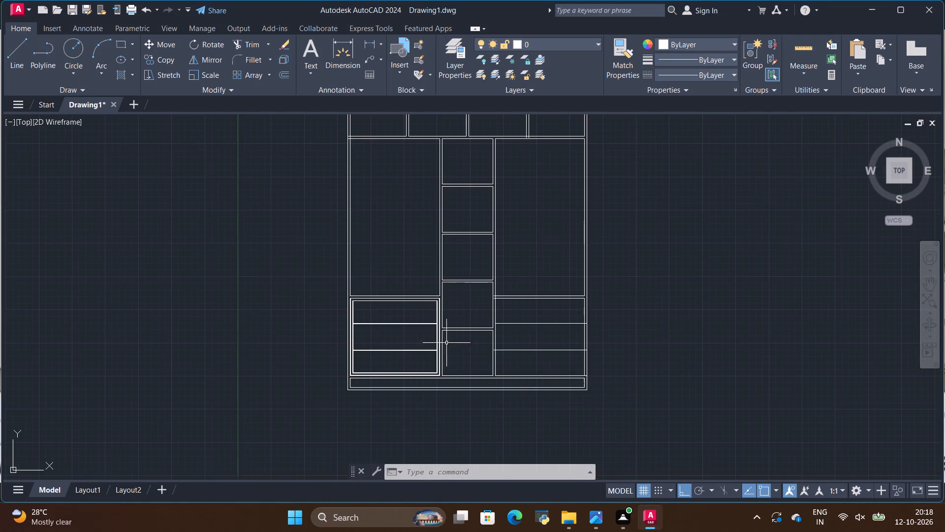
scroll(451, 353, "up", 1)
key("alt+Tab")
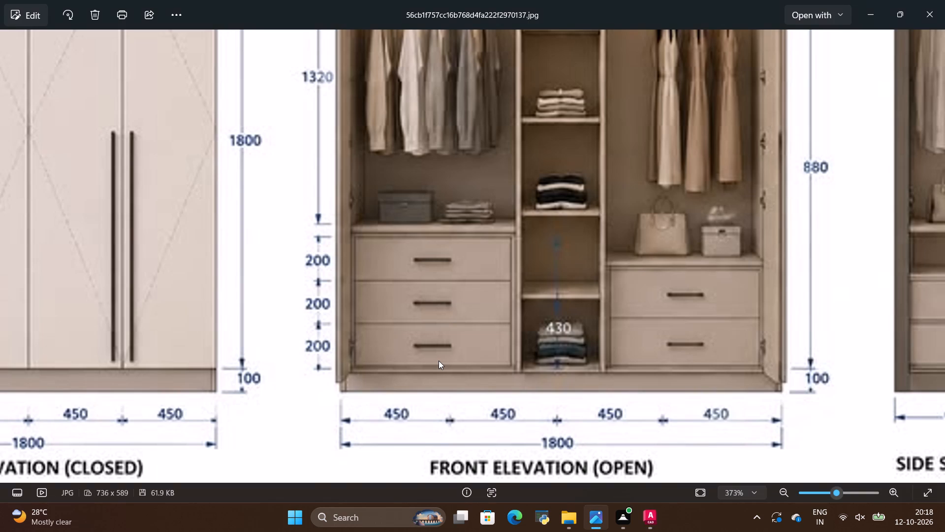
key("alt+Tab")
key("alt+Tab")
key("alt+Tab")
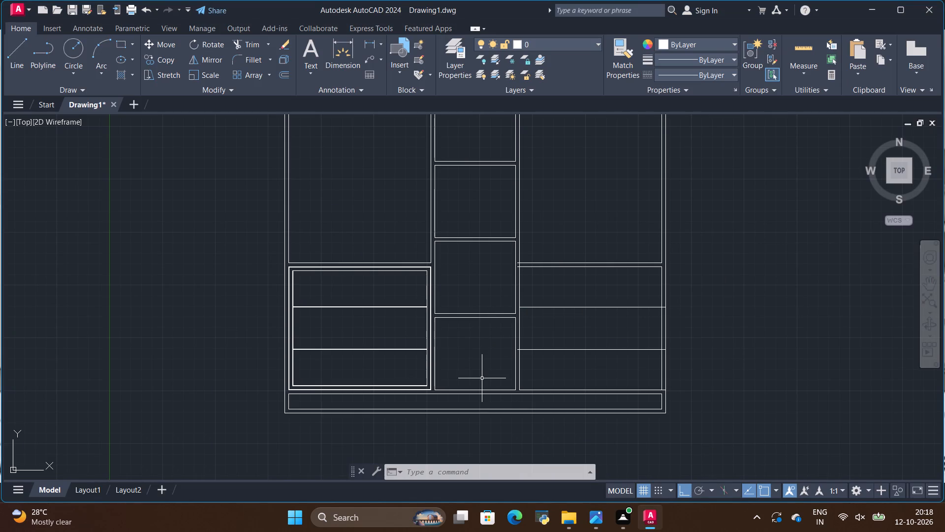
key("alt+Tab")
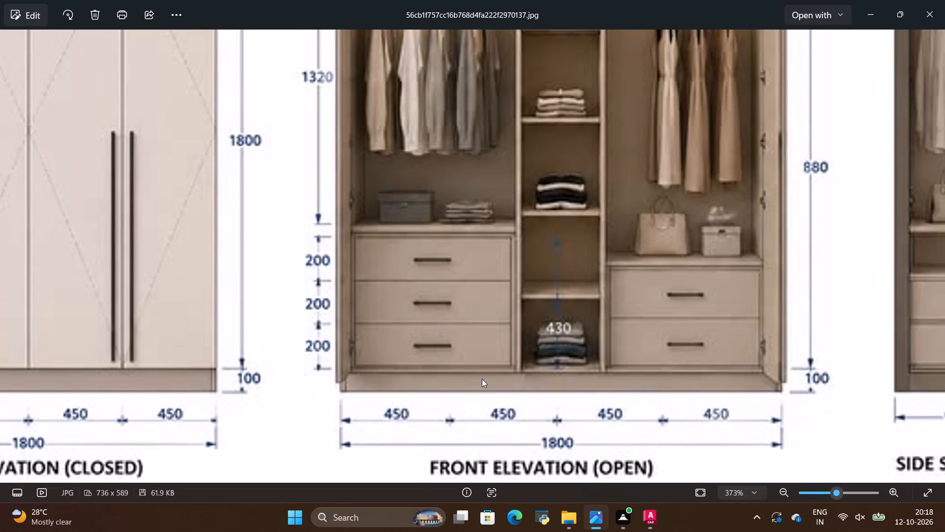
key("alt+Tab")
scroll(482, 379, "down", 2)
Examine the reference image's full open front elevation, including the top compartments, against the overall wardrobe drawing.
key("alt+Tab")
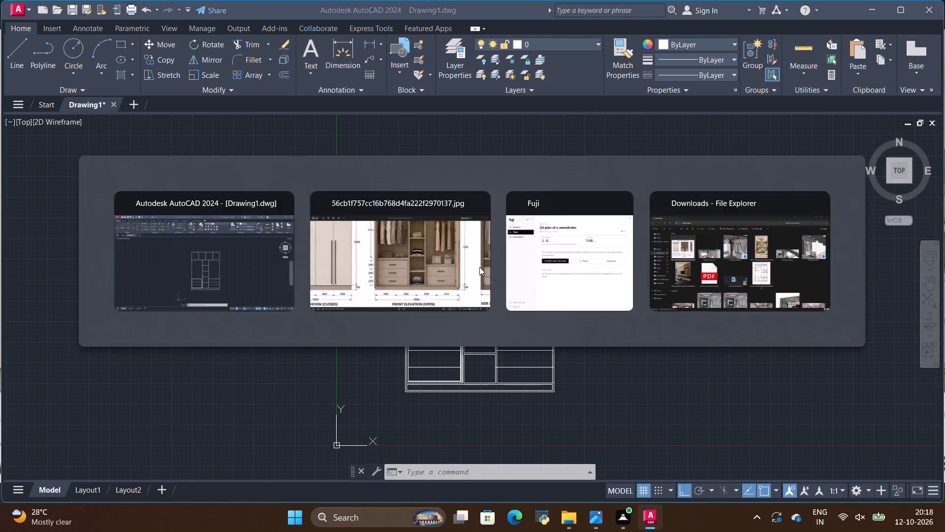
scroll(479, 267, "down", 6)
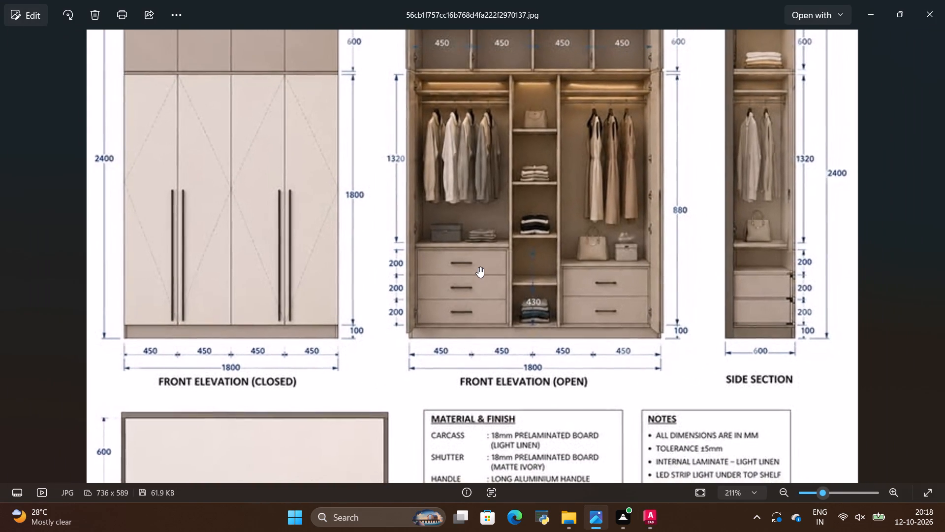
scroll(478, 267, "down", 1)
key("alt+Tab")
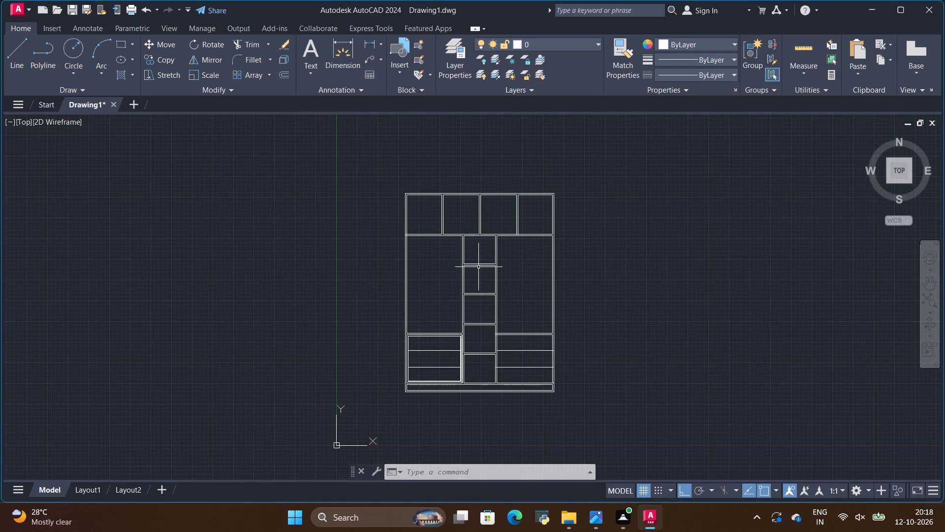
key("alt+Tab")
scroll(478, 267, "down", 1)
scroll(512, 66, "up", 3)
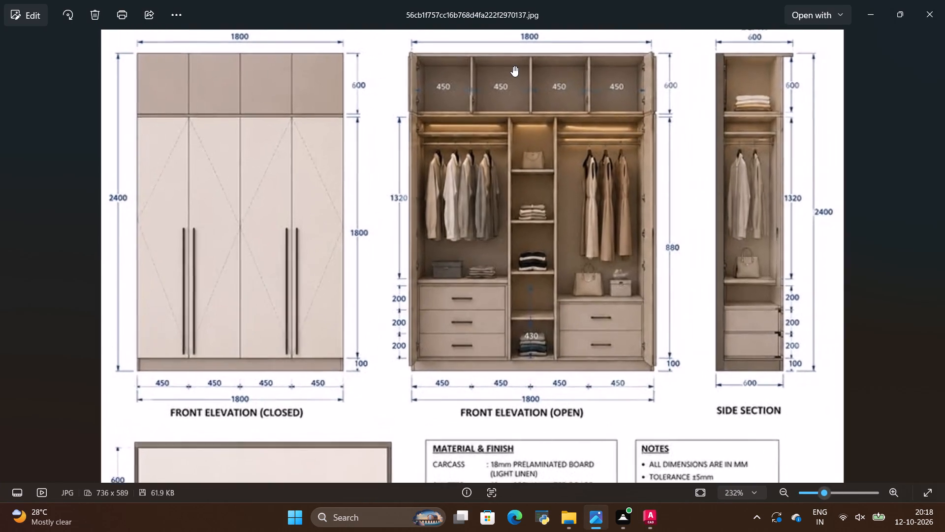
scroll(513, 78, "up", 1)
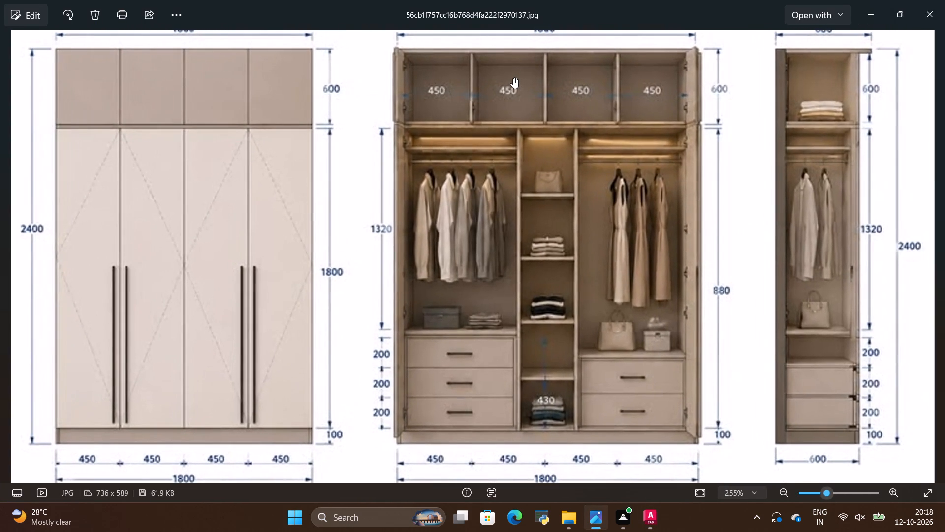
Compare the drawn wardrobe's top compartments, shelves and drawer units with the open front elevation in the reference image.
key("alt+Tab")
key("alt+Tab")
key("alt+Tab")
scroll(485, 249, "up", 1)
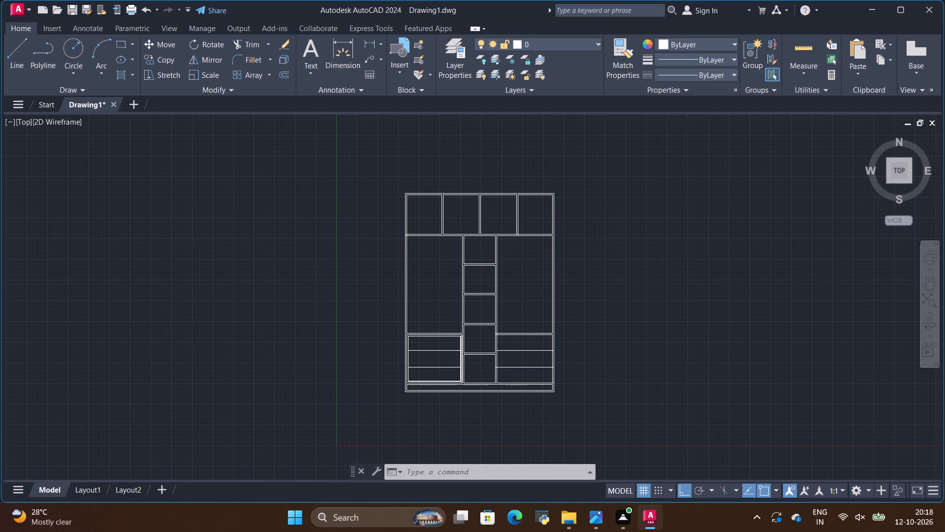
scroll(485, 249, "down", 1)
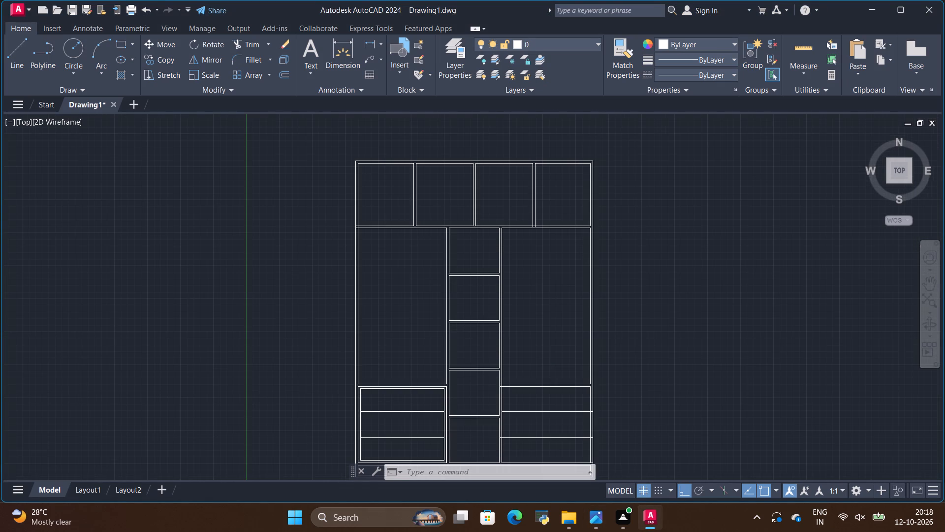
key("alt+Tab")
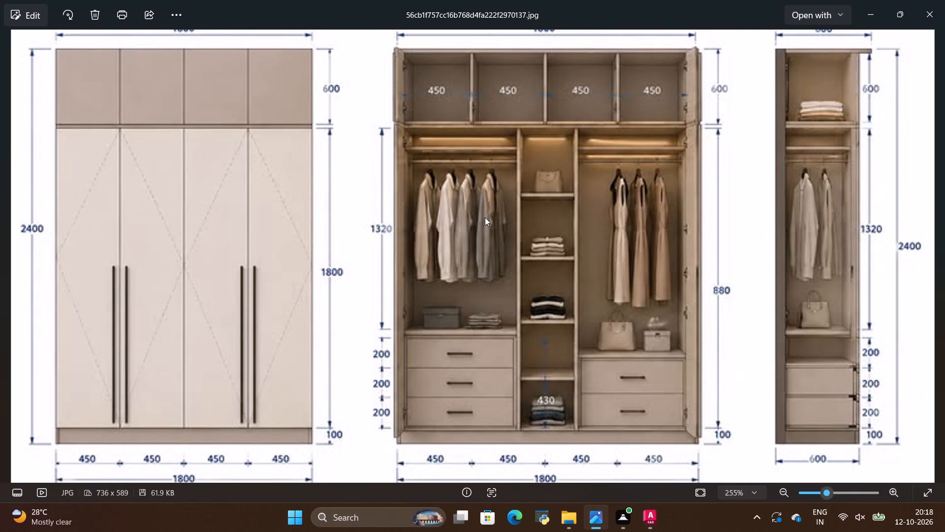
key("alt+Tab")
key("alt+Tab")
key("alt+Tab")
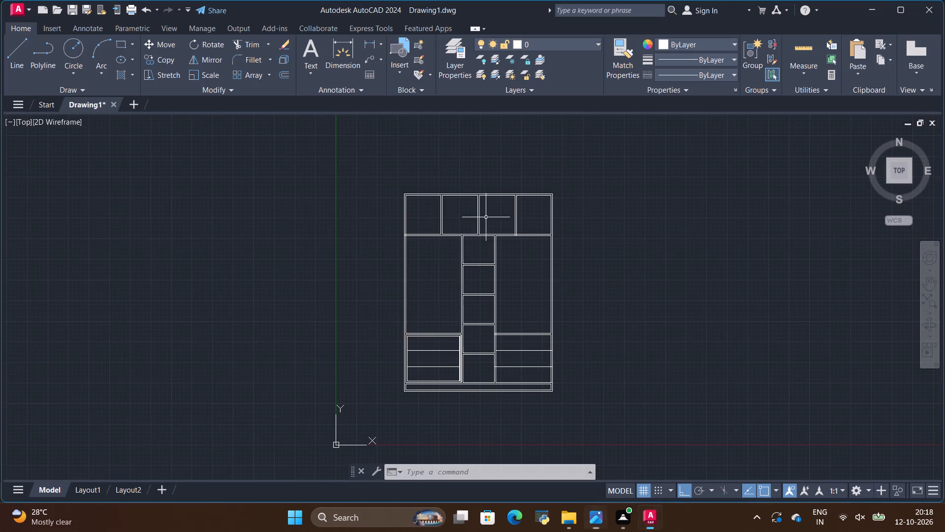
scroll(487, 208, "up", 2)
scroll(467, 165, "up", 2)
scroll(499, 208, "down", 3)
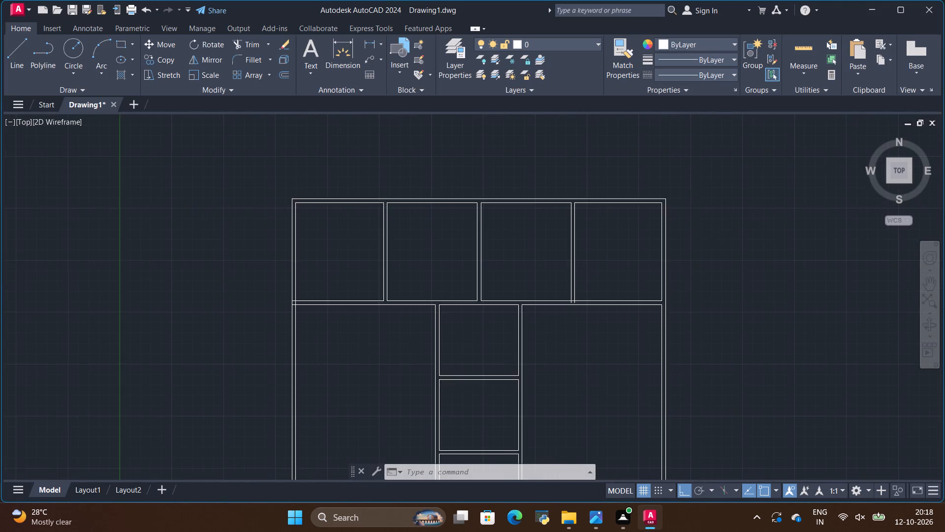
Dimension the right side panel's thickness at the wardrobe's upper-right corner, placing the dimension just above the top edge.
left_click(335, 49)
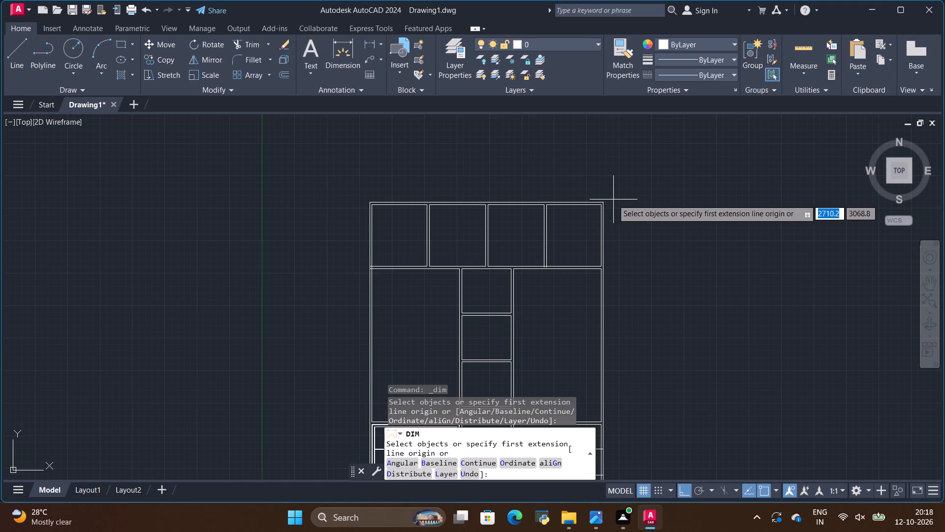
scroll(625, 187, "up", 3)
scroll(501, 208, "up", 1)
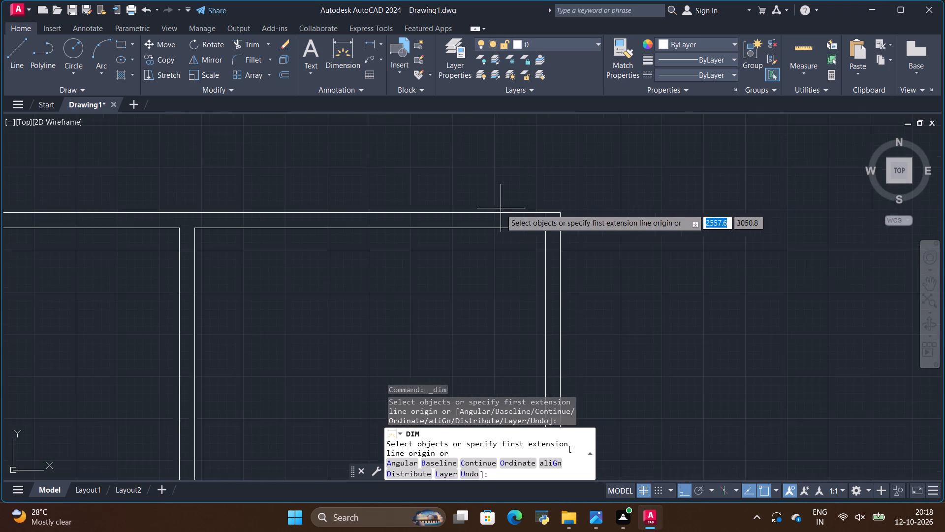
scroll(501, 209, "up", 1)
left_click(548, 240)
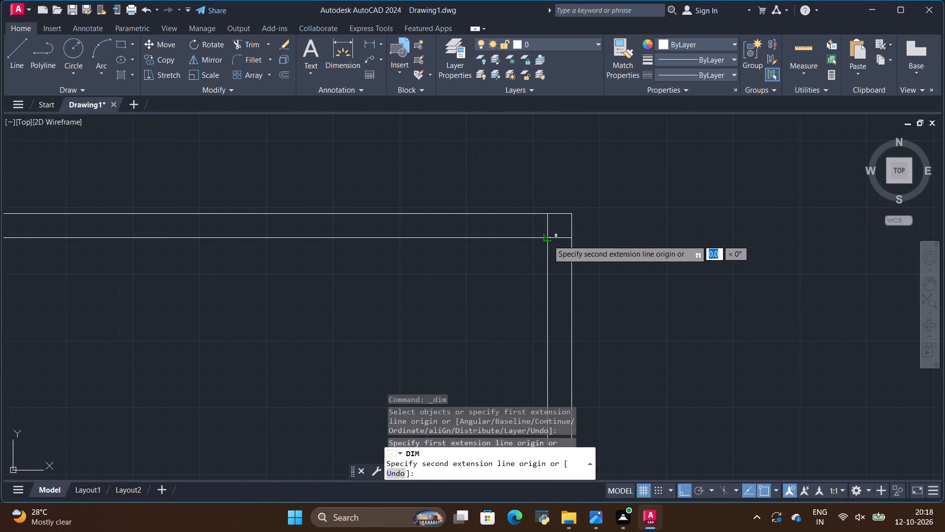
left_click(570, 237)
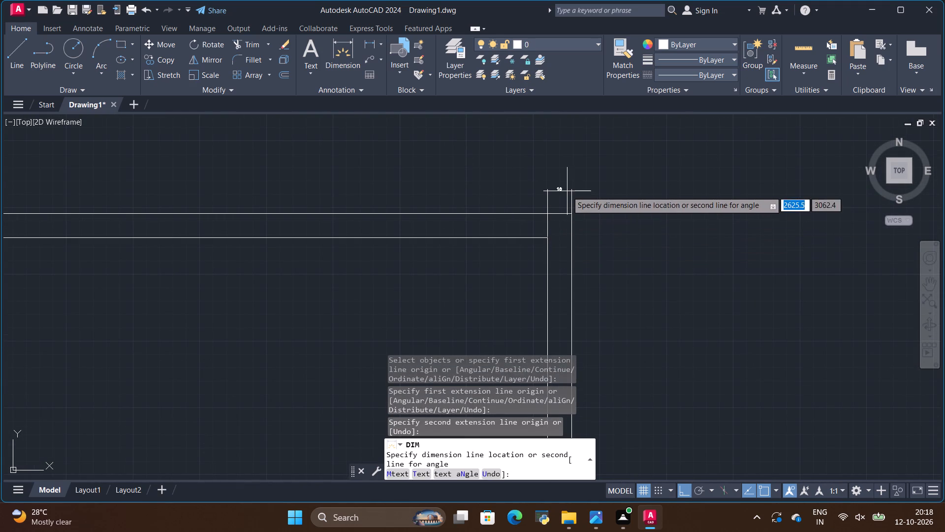
left_click(567, 191)
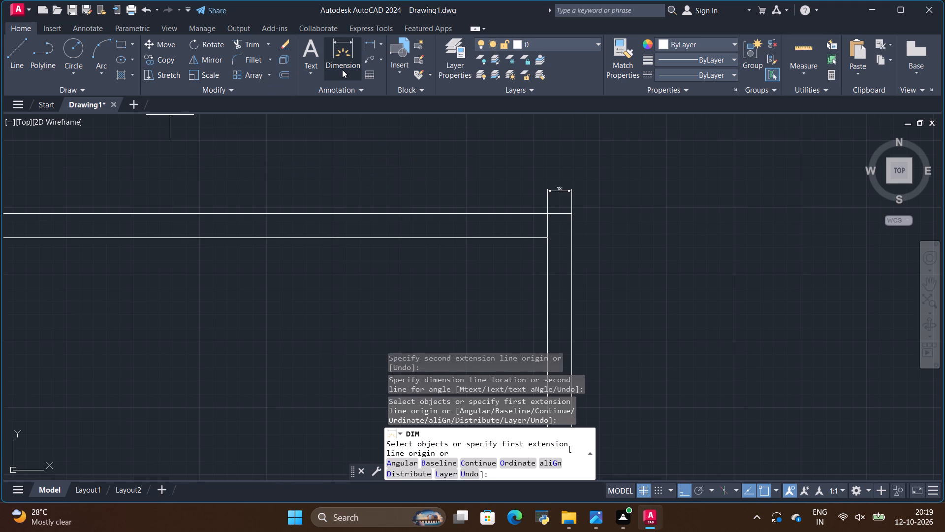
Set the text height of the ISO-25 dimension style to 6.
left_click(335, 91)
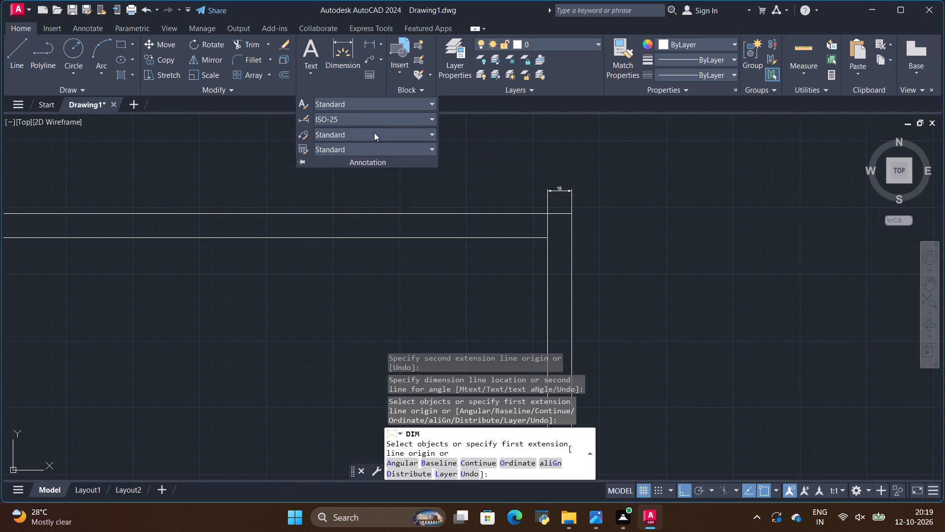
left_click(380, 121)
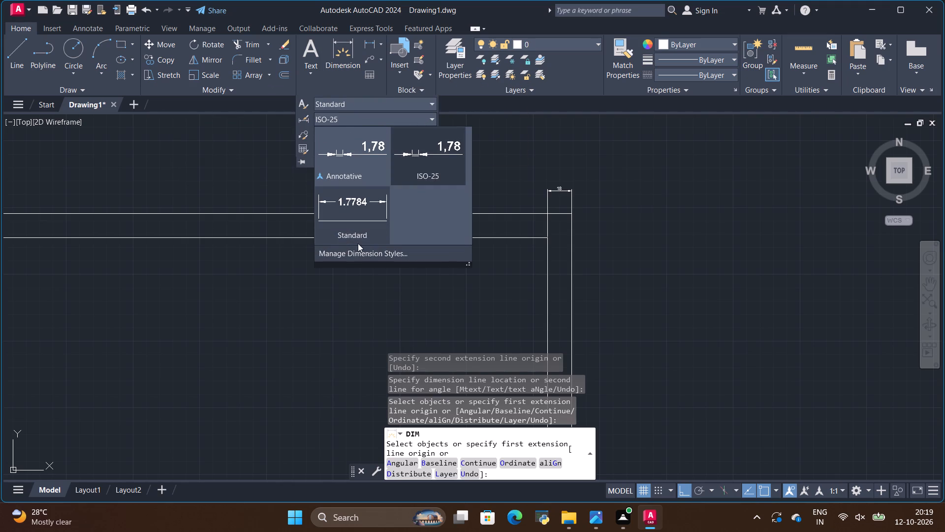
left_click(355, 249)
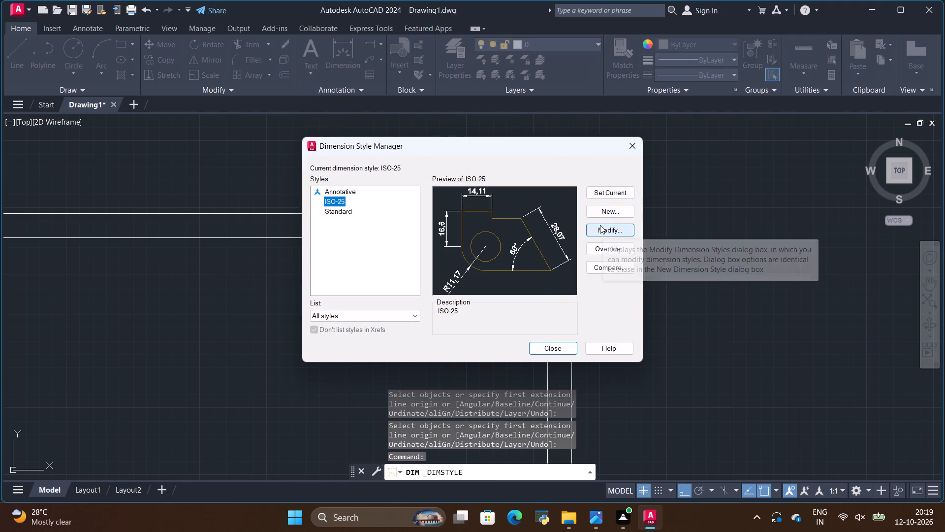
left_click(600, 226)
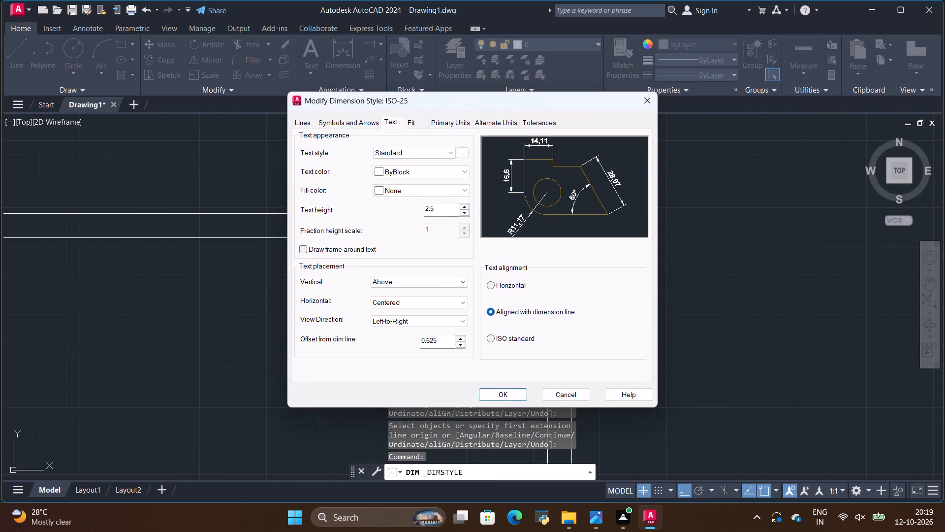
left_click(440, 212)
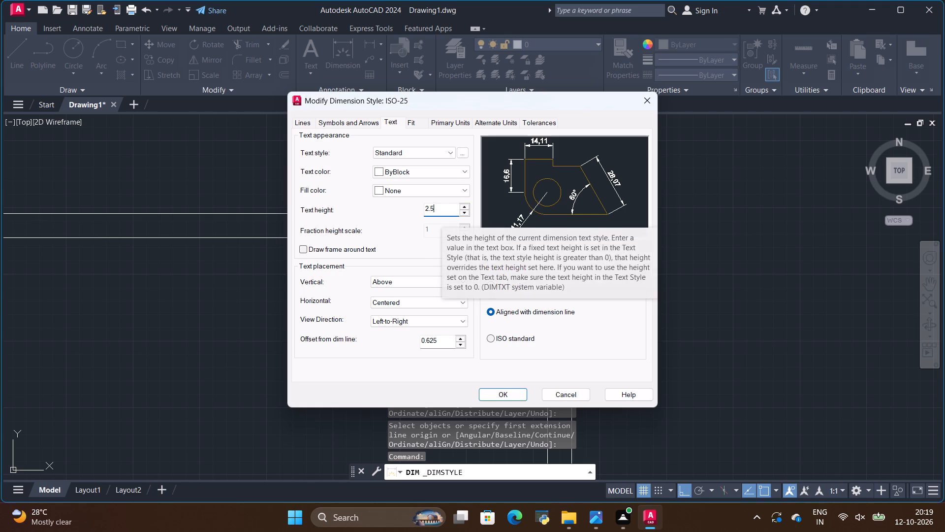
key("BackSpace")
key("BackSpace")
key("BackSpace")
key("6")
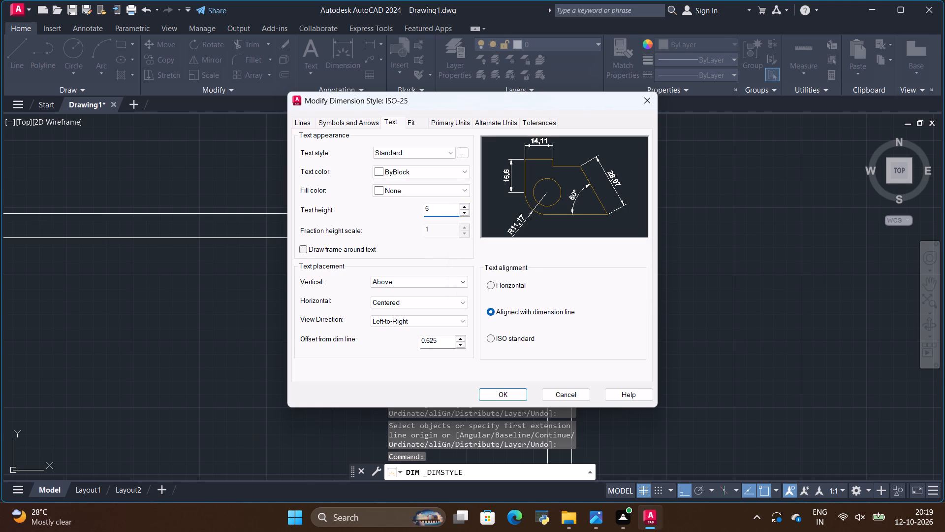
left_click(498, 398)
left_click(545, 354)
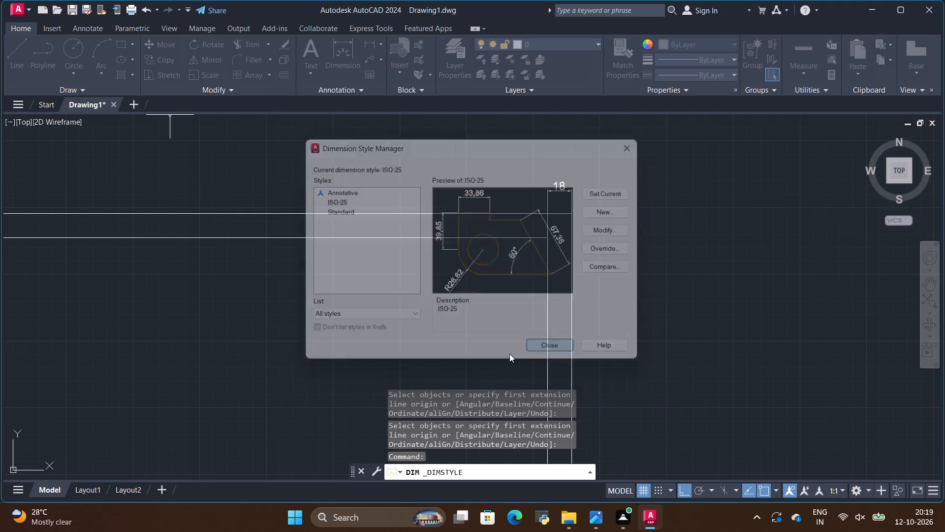
Check the readability of the panel-thickness dimension text both close up and against the overall wardrobe.
scroll(556, 213, "down", 3)
scroll(544, 201, "up", 2)
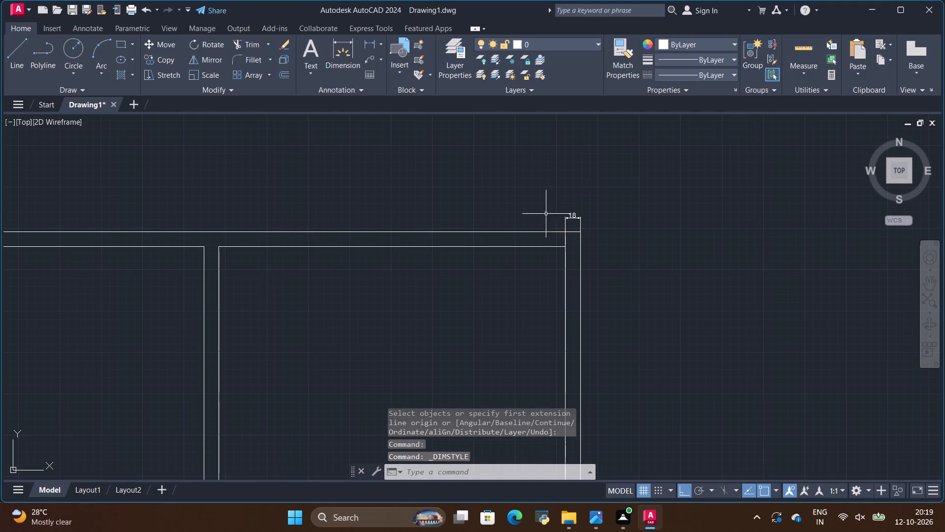
scroll(567, 213, "down", 7)
scroll(568, 212, "up", 3)
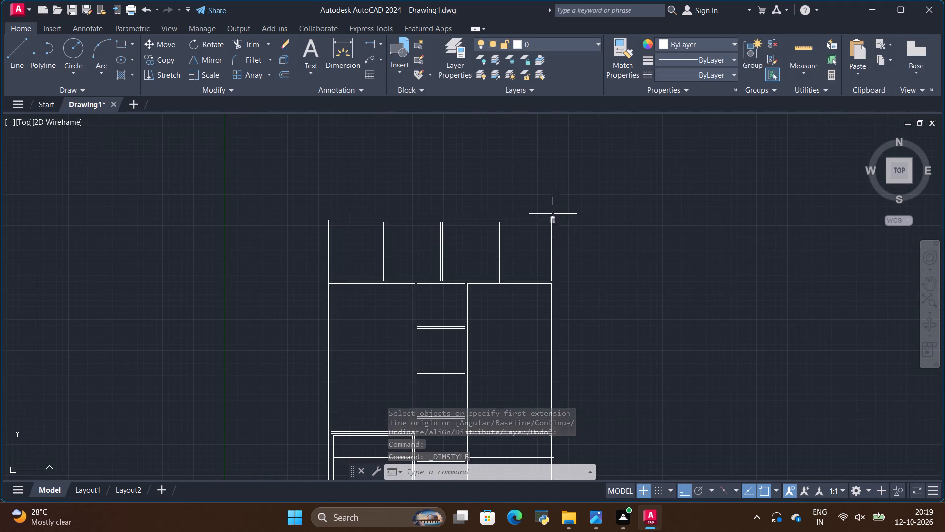
scroll(553, 213, "up", 8)
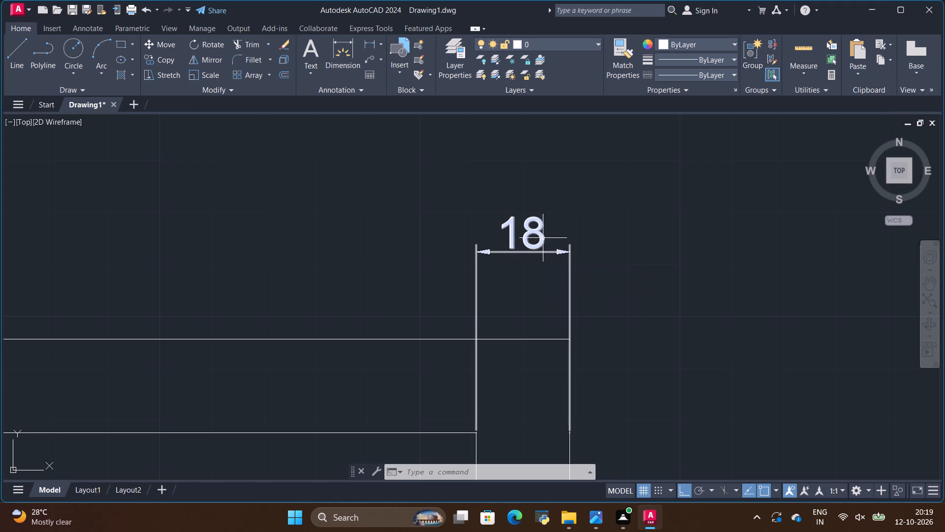
scroll(543, 238, "down", 6)
scroll(568, 196, "down", 1)
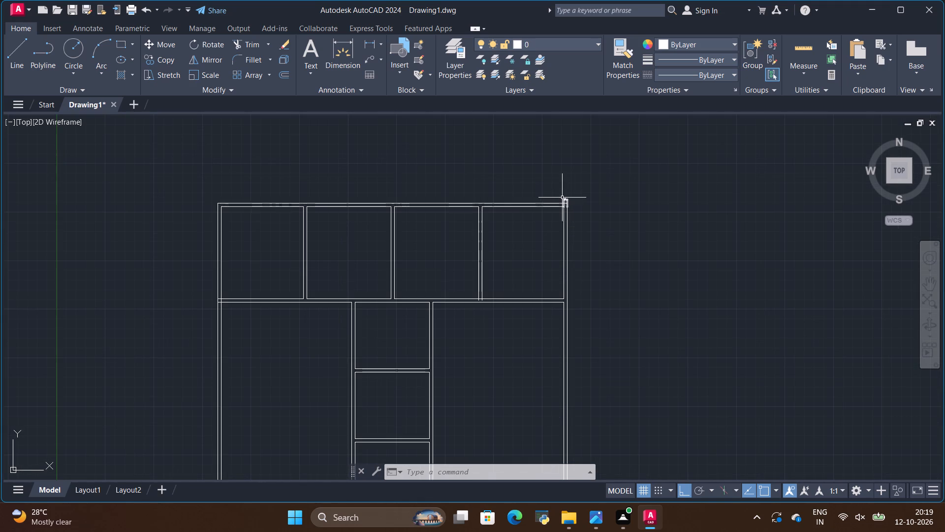
scroll(562, 198, "down", 2)
scroll(562, 197, "up", 1)
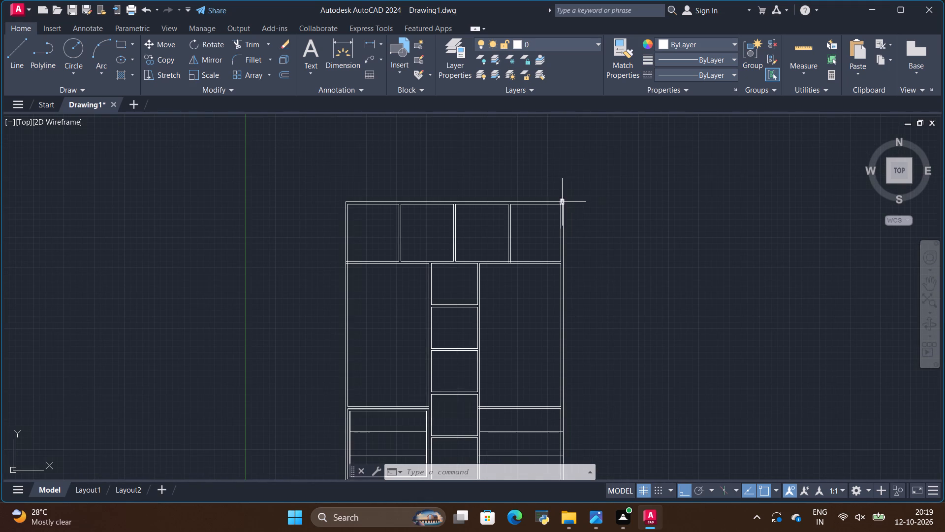
scroll(560, 209, "up", 6)
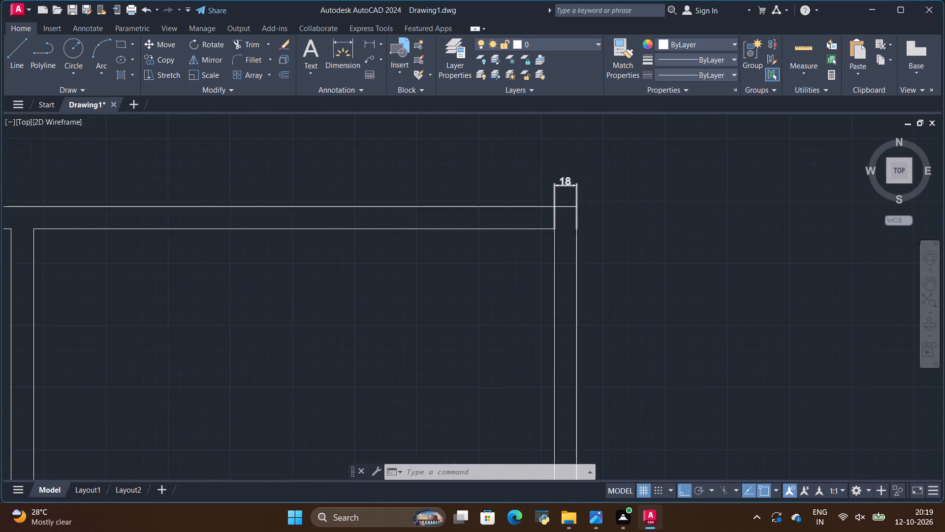
scroll(567, 226, "down", 3)
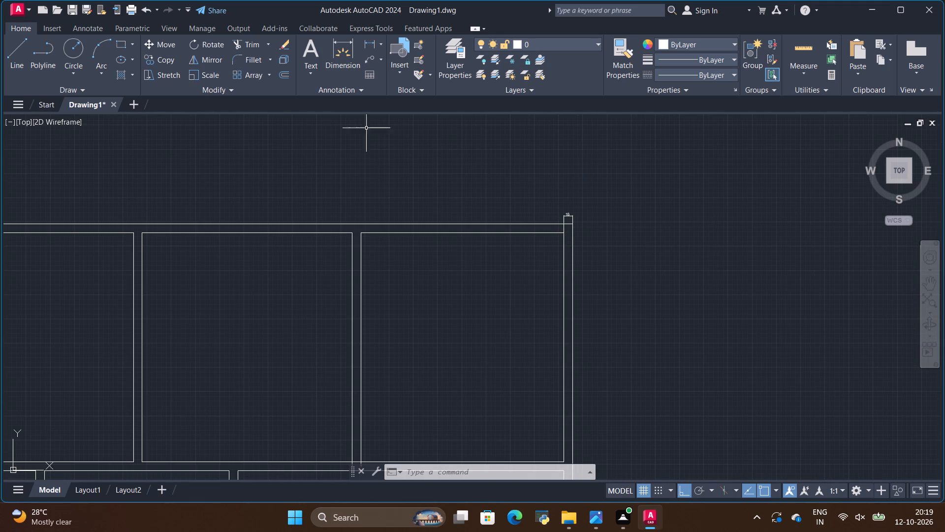
Set the text height of the ISO-25 dimension style to 20.
left_click(350, 92)
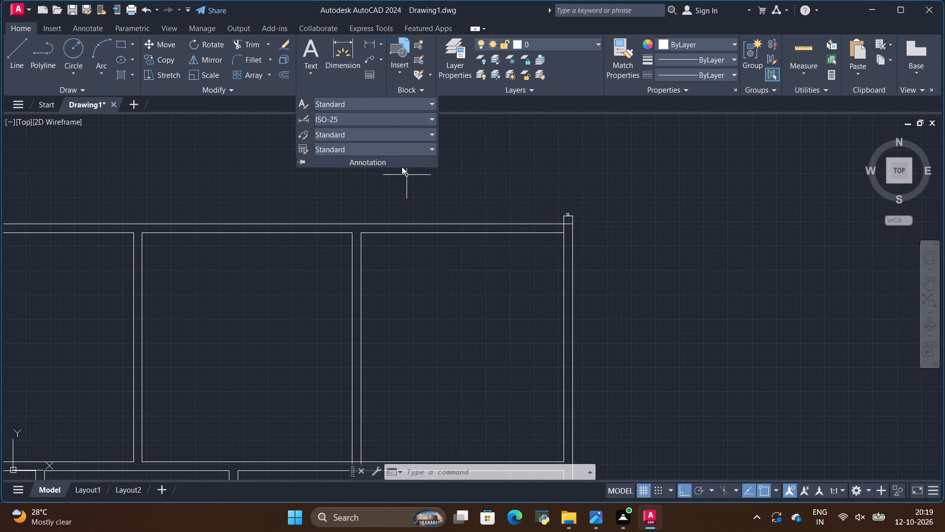
left_click(330, 119)
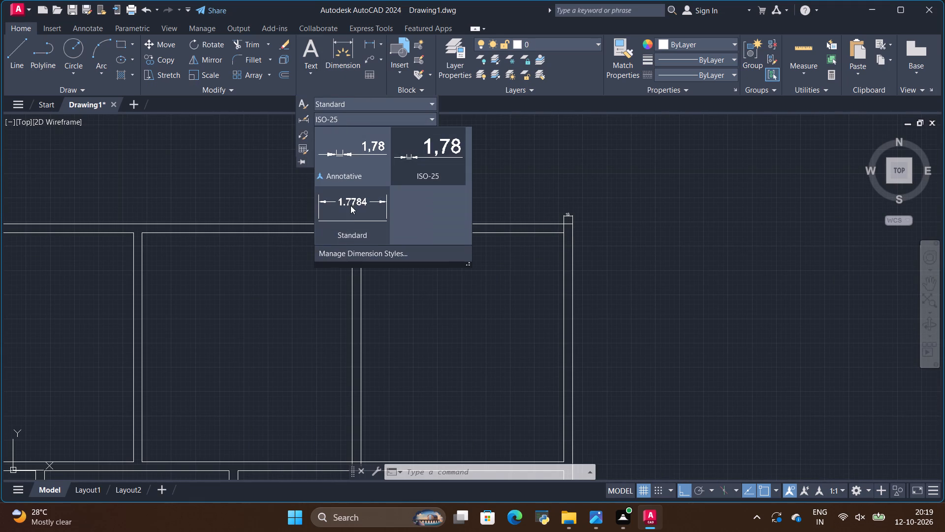
left_click(354, 254)
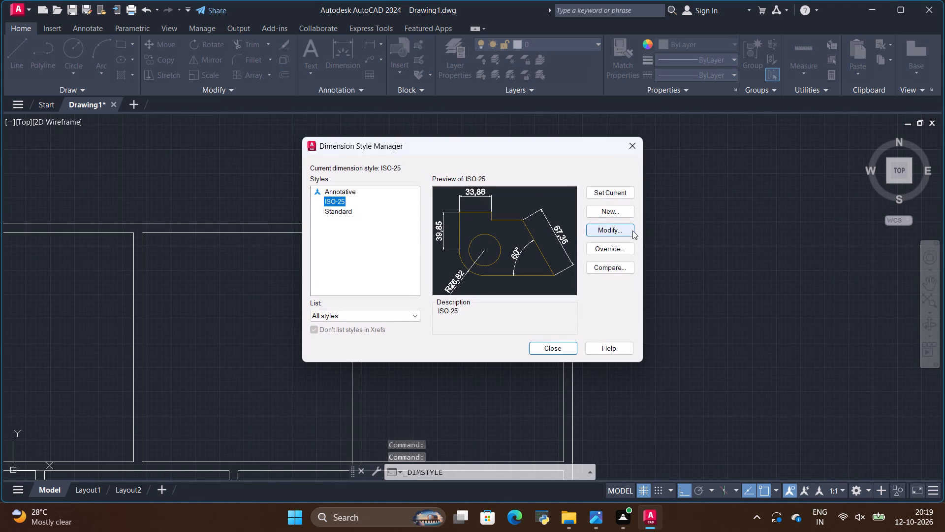
left_click(598, 230)
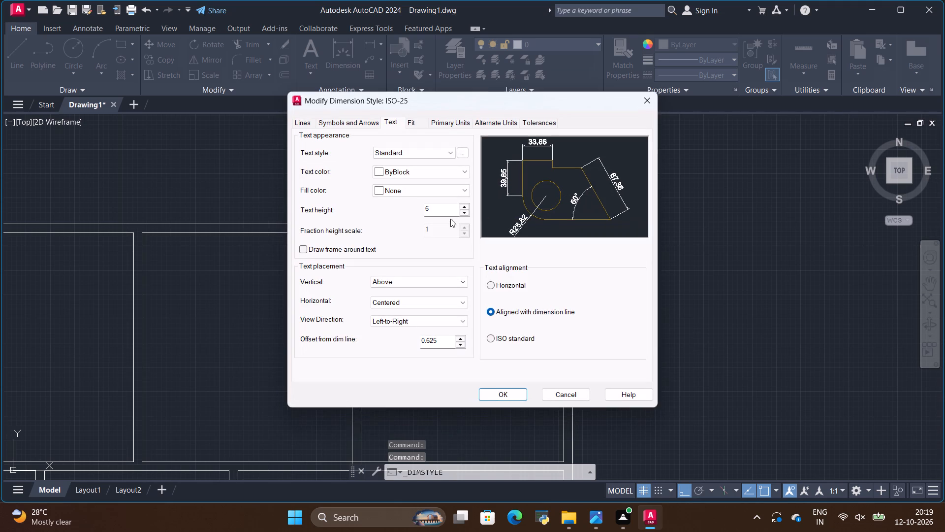
left_click(445, 212)
key("BackSpace")
key("BackSpace")
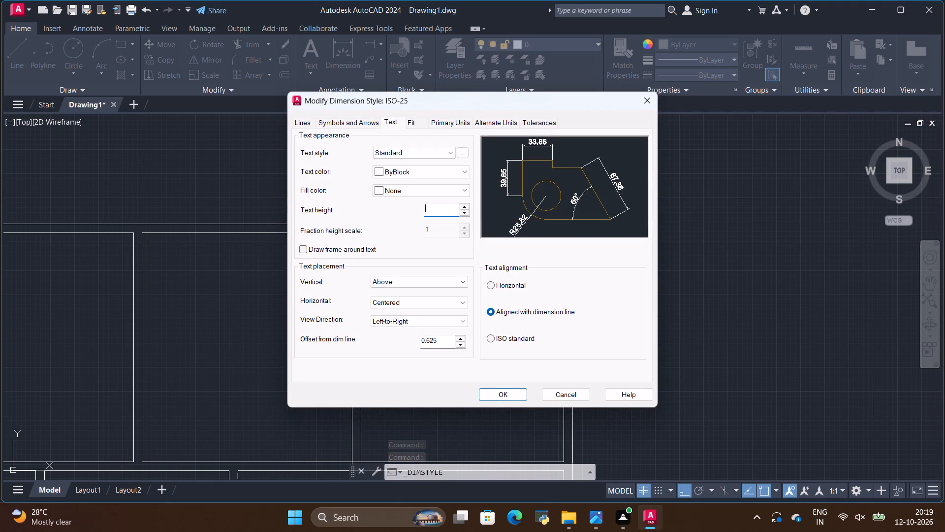
type("20")
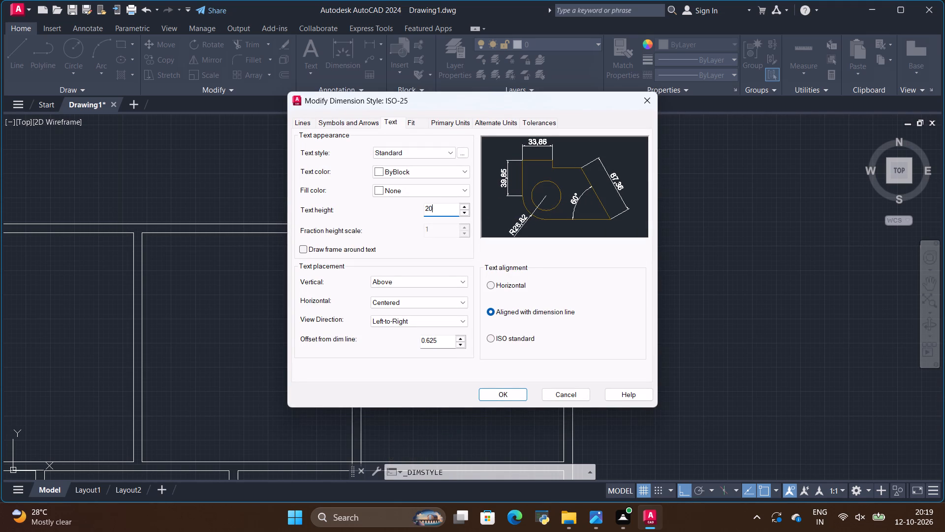
left_click(498, 392)
left_click(545, 352)
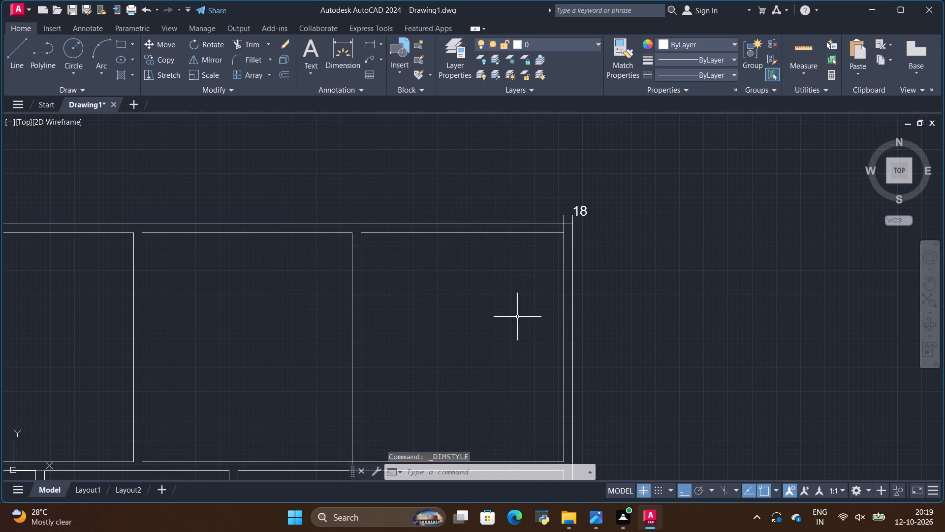
Check the enlarged dimension text's size and placement at the upper-right corner relative to the whole wardrobe.
scroll(559, 230, "up", 2)
scroll(559, 230, "down", 5)
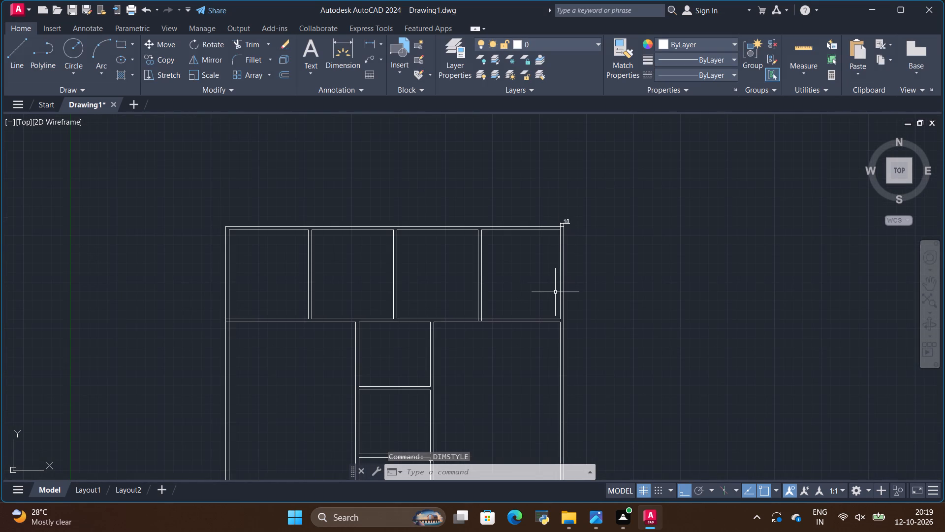
scroll(556, 293, "down", 2)
scroll(554, 351, "up", 2)
scroll(544, 220, "down", 1)
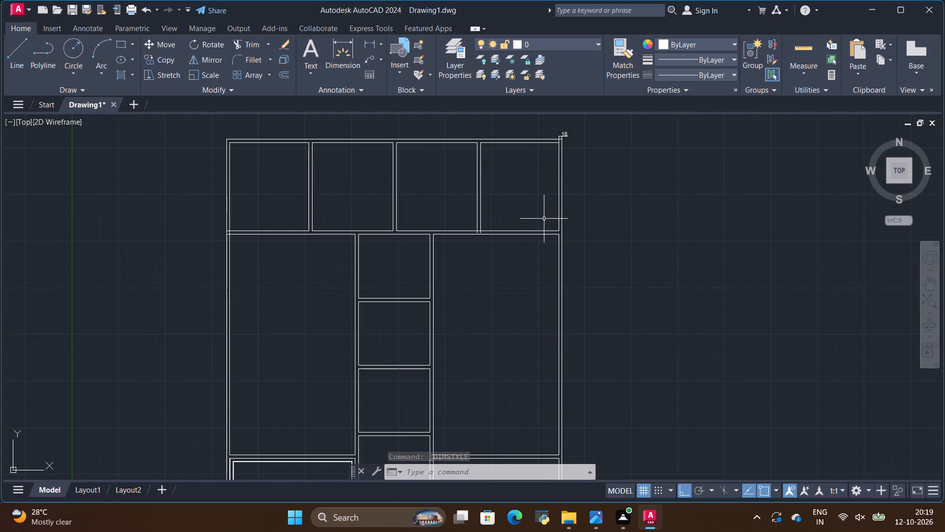
scroll(544, 220, "down", 1)
scroll(552, 176, "up", 5)
scroll(558, 198, "down", 3)
scroll(535, 209, "up", 2)
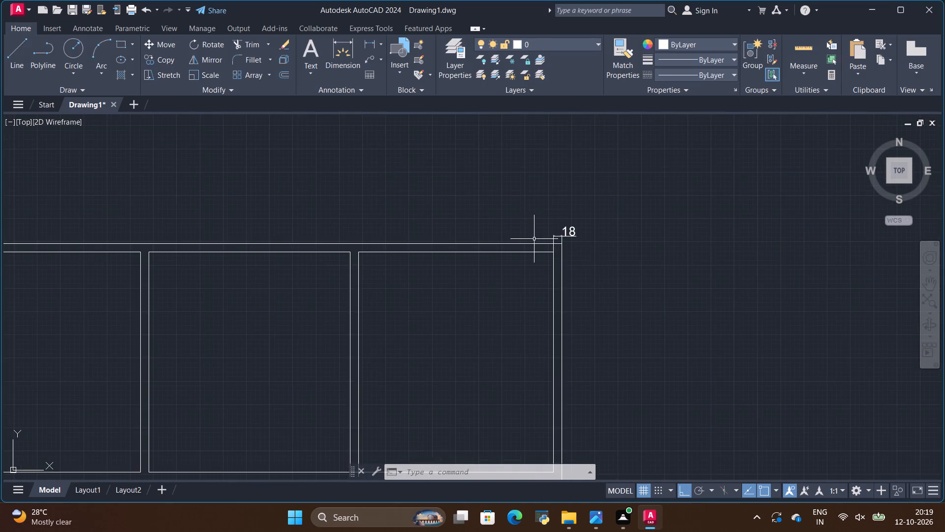
Set the text height of the ISO-25 dimension style to 60.
scroll(534, 239, "up", 2)
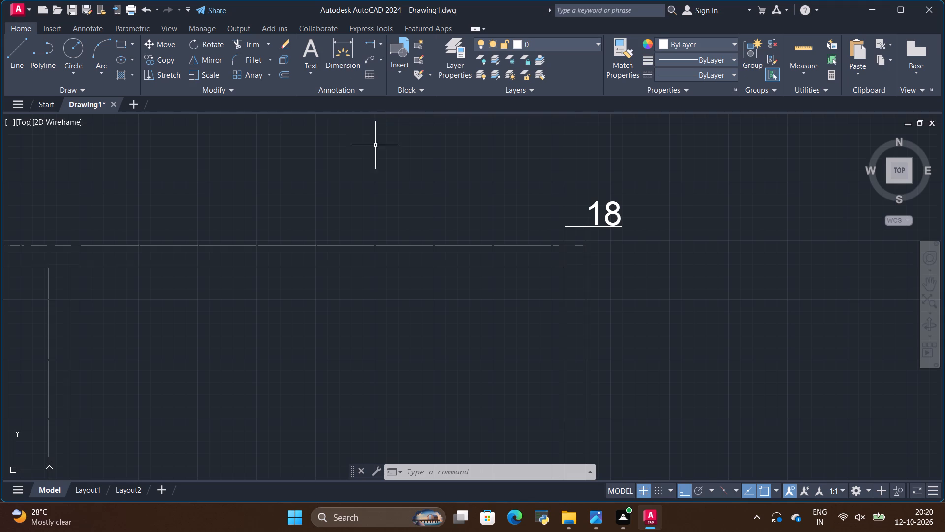
scroll(407, 179, "down", 4)
scroll(352, 180, "up", 2)
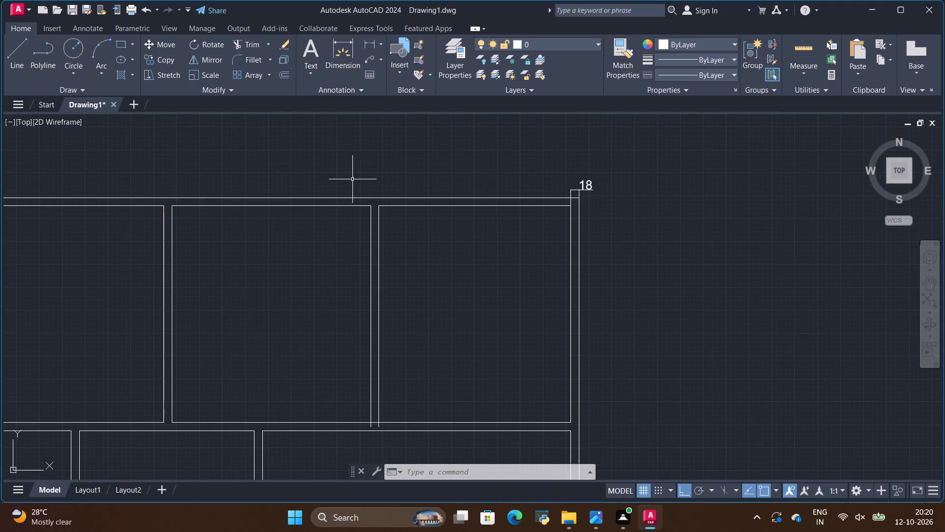
scroll(420, 180, "down", 2)
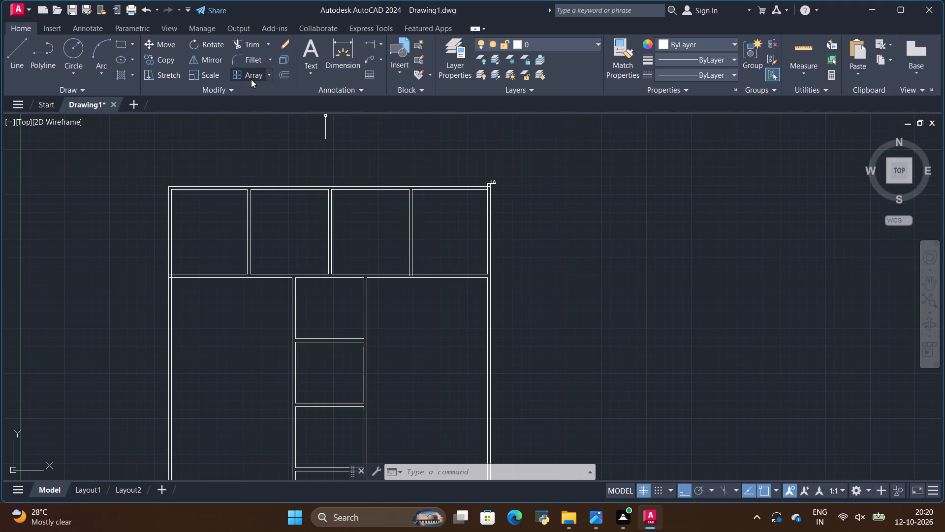
left_click(348, 88)
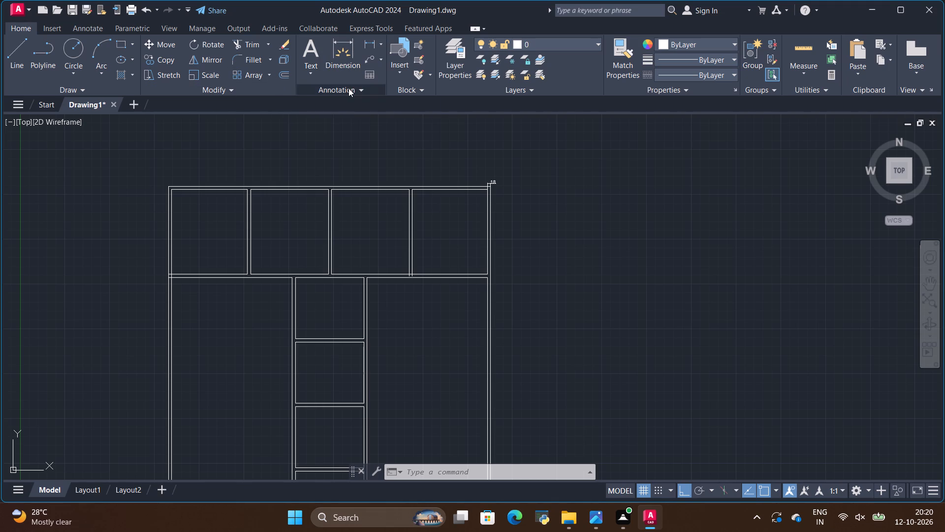
left_click(342, 119)
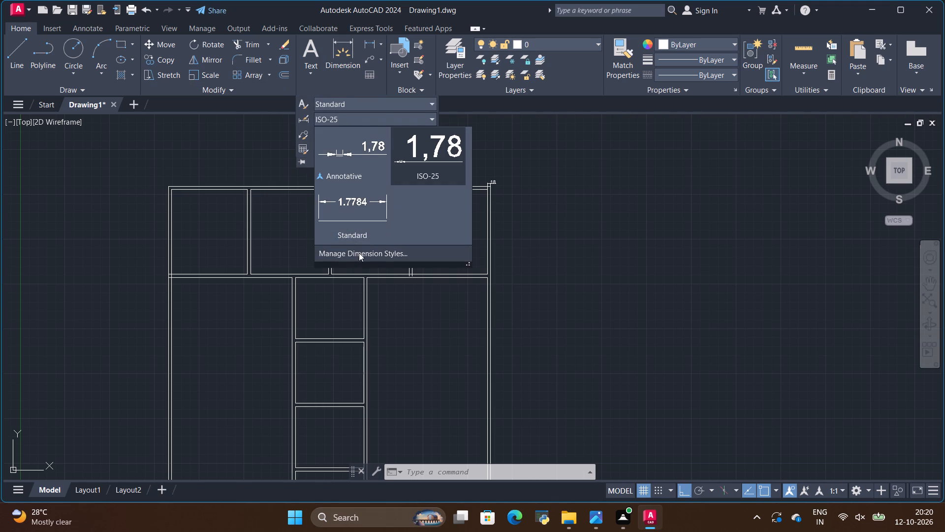
left_click(359, 254)
left_click(604, 226)
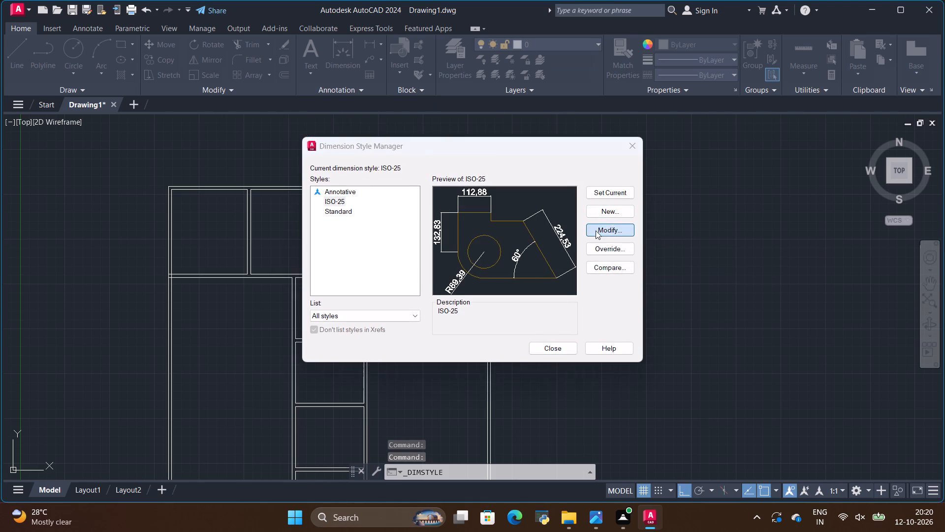
left_click(441, 212)
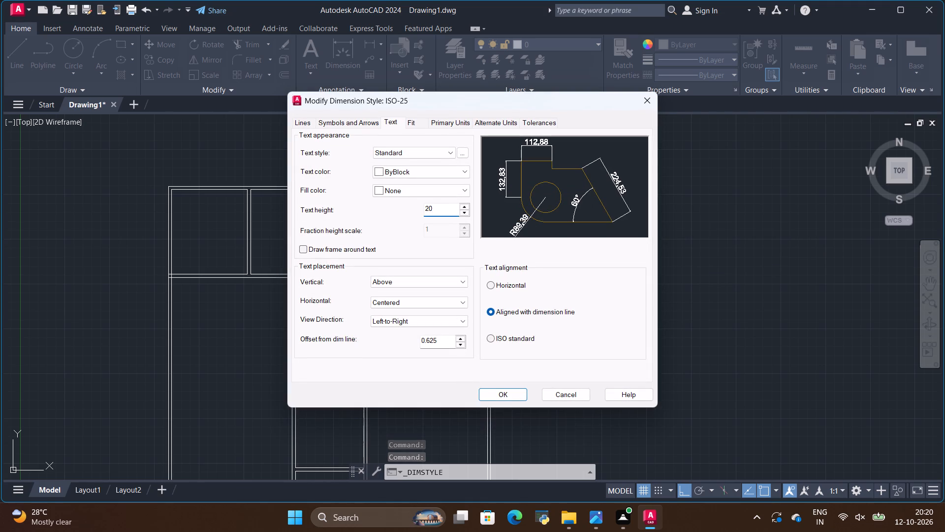
key("BackSpace")
key("BackSpace")
type("60")
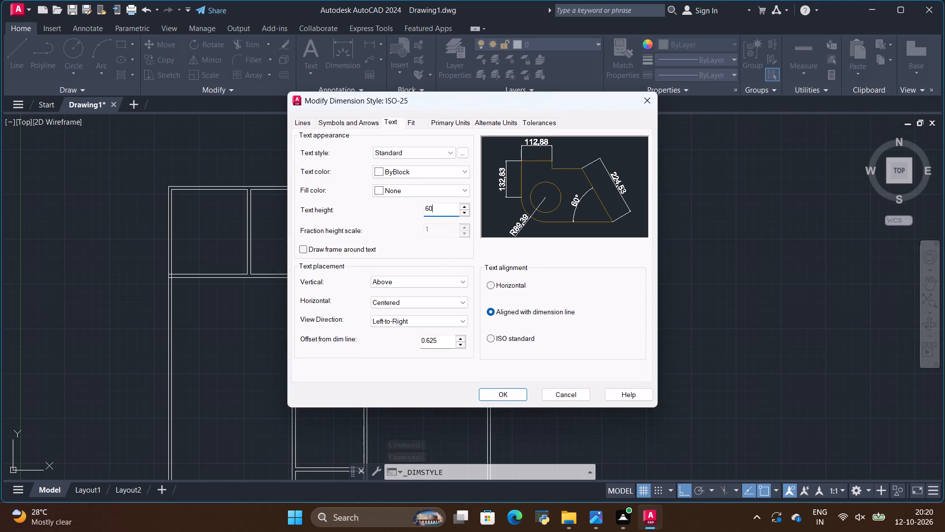
left_click(511, 393)
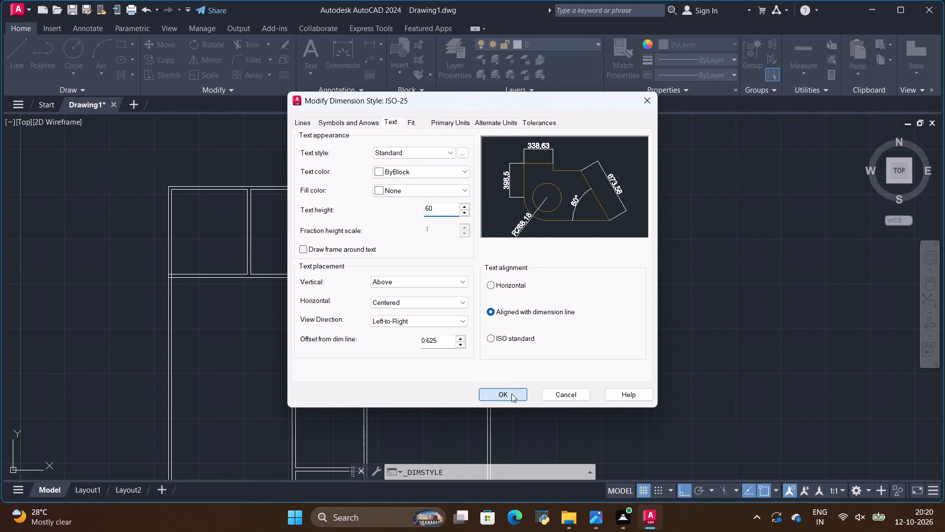
left_click(539, 352)
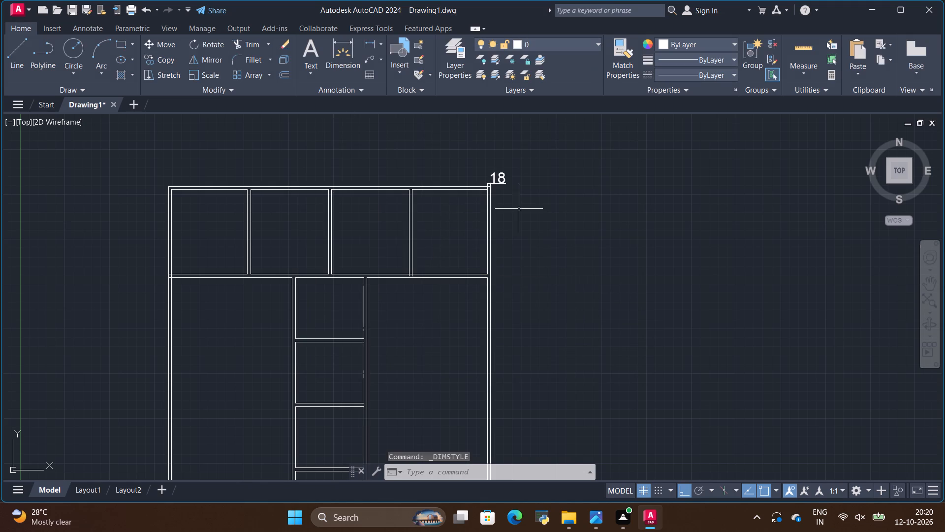
Check the readability of the panel-thickness dimension text both close up and against the whole wardrobe.
scroll(520, 205, "down", 2)
scroll(520, 246, "up", 1)
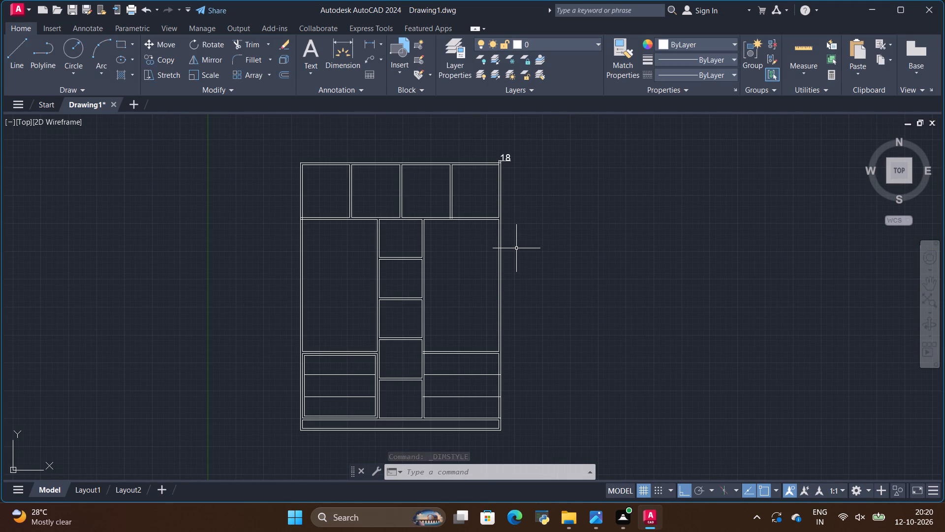
scroll(481, 149, "up", 3)
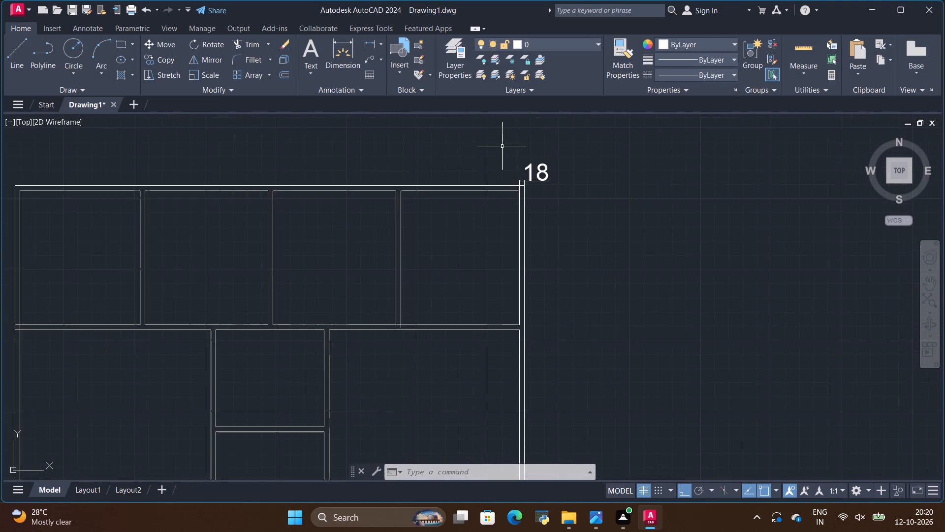
scroll(505, 150, "up", 3)
scroll(539, 190, "down", 2)
scroll(572, 212, "down", 1)
scroll(568, 222, "up", 1)
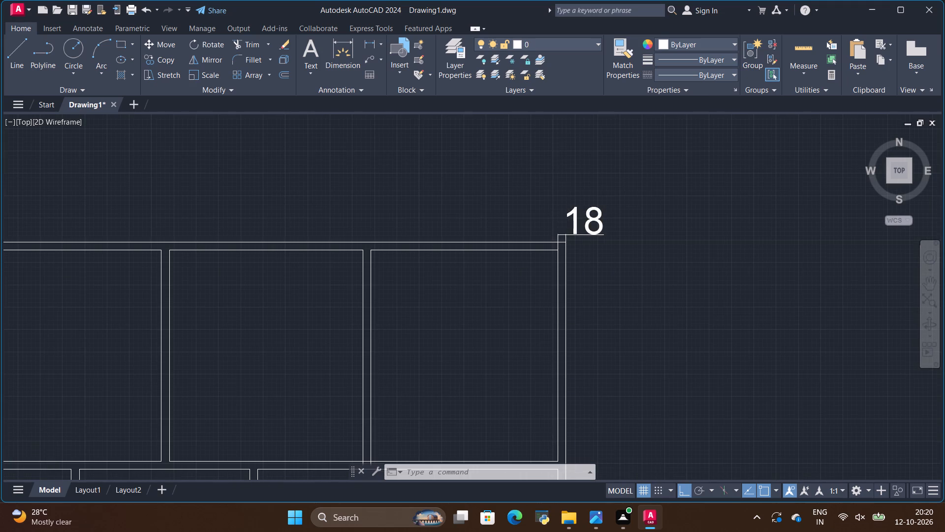
scroll(567, 222, "down", 1)
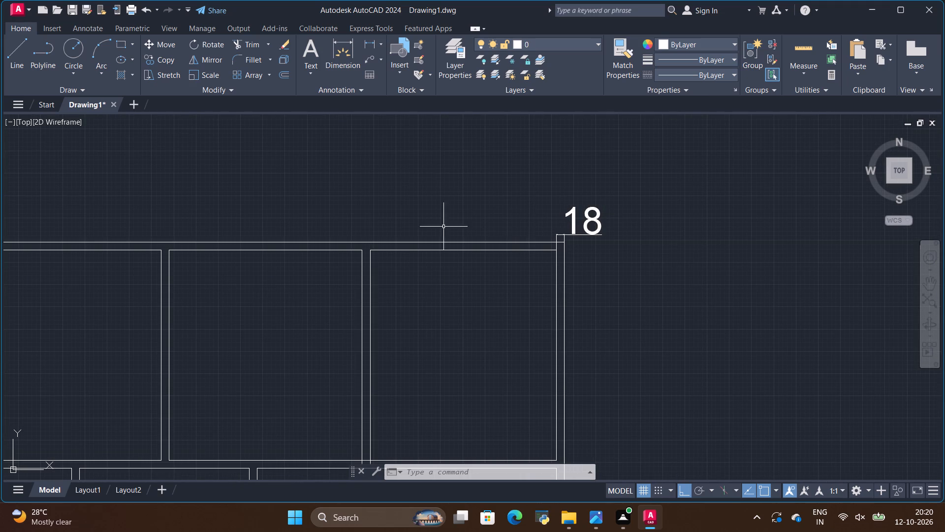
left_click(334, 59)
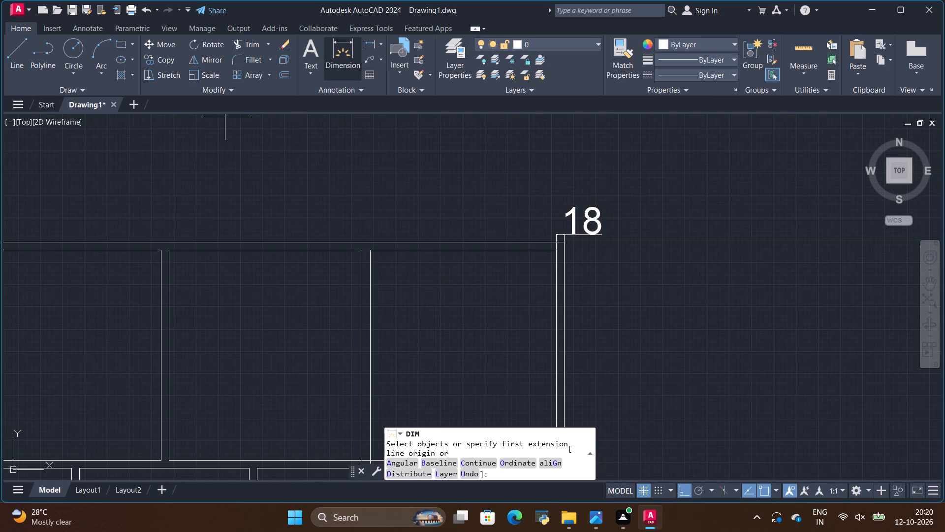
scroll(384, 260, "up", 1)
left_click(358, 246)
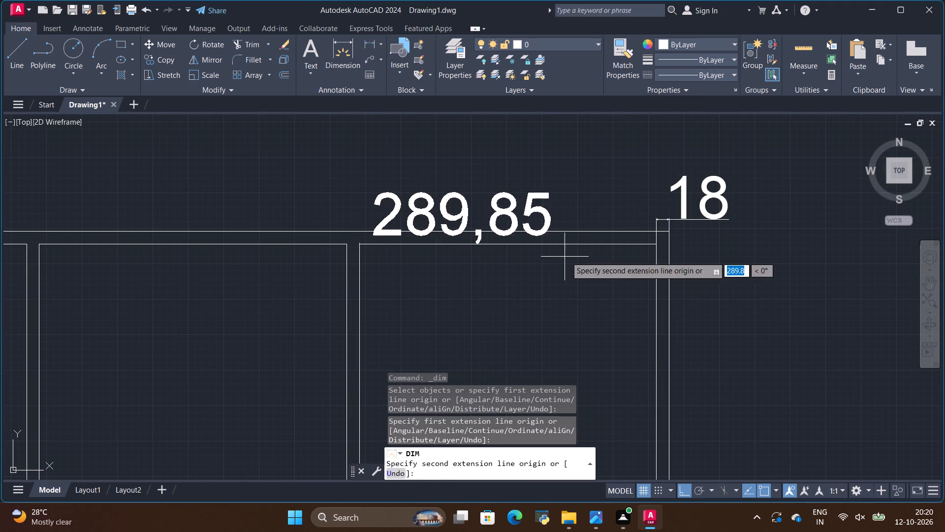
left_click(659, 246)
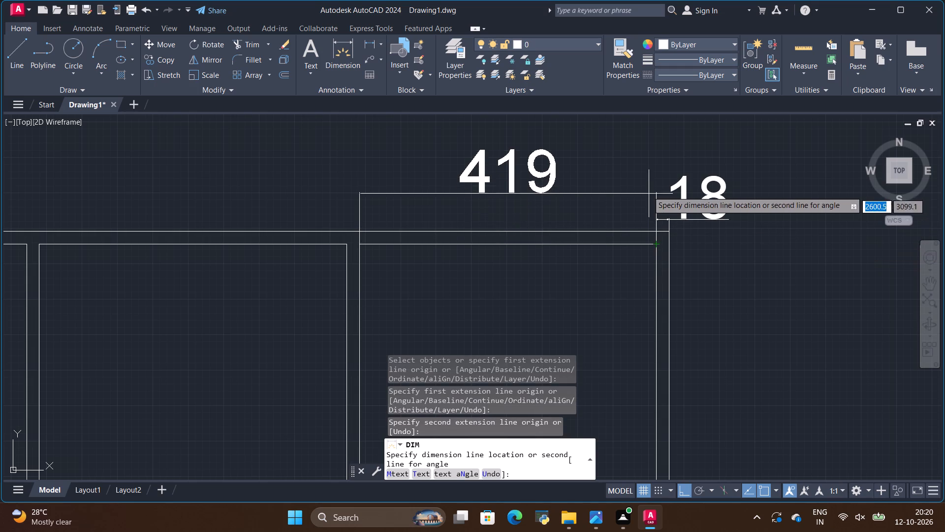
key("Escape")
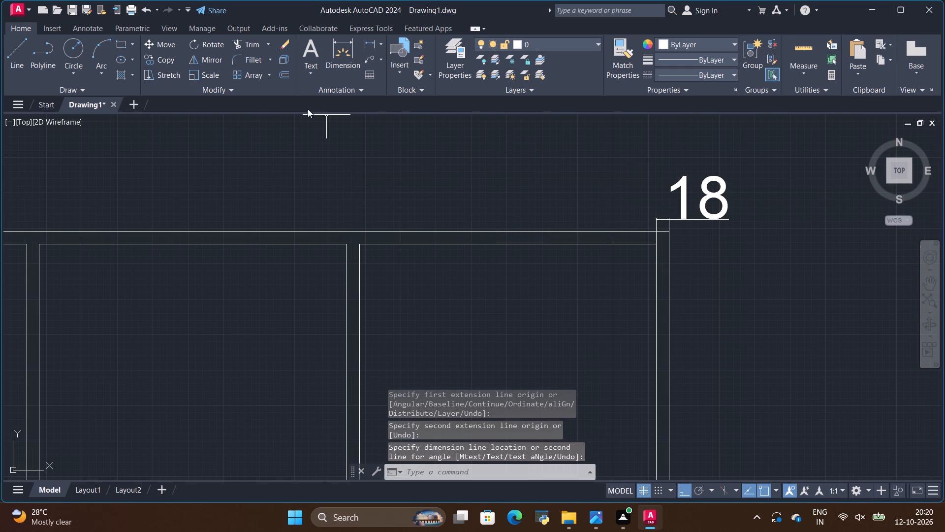
Dimension the inside width of the rightmost upper compartment, placing the dimension line just above the wardrobe's top panel.
left_click(336, 68)
scroll(362, 219, "up", 1)
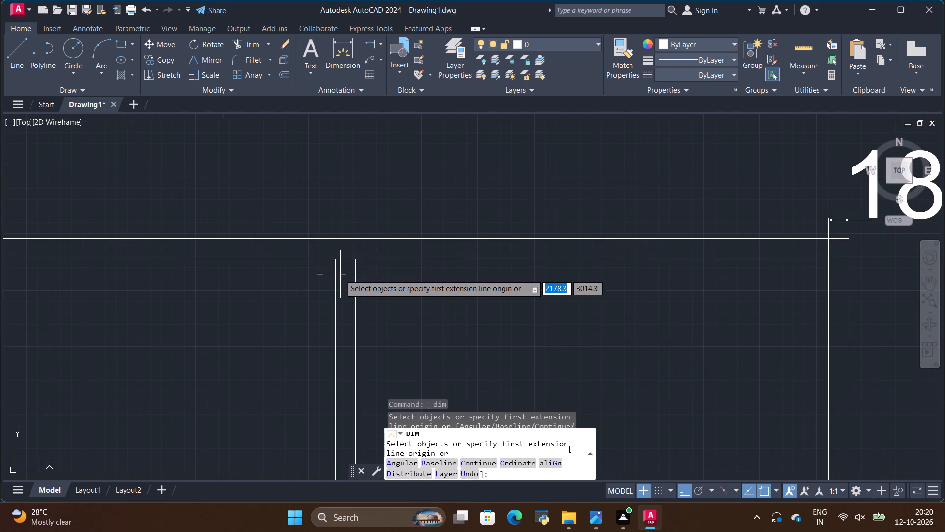
left_click(355, 259)
scroll(262, 254, "down", 1)
scroll(627, 263, "up", 2)
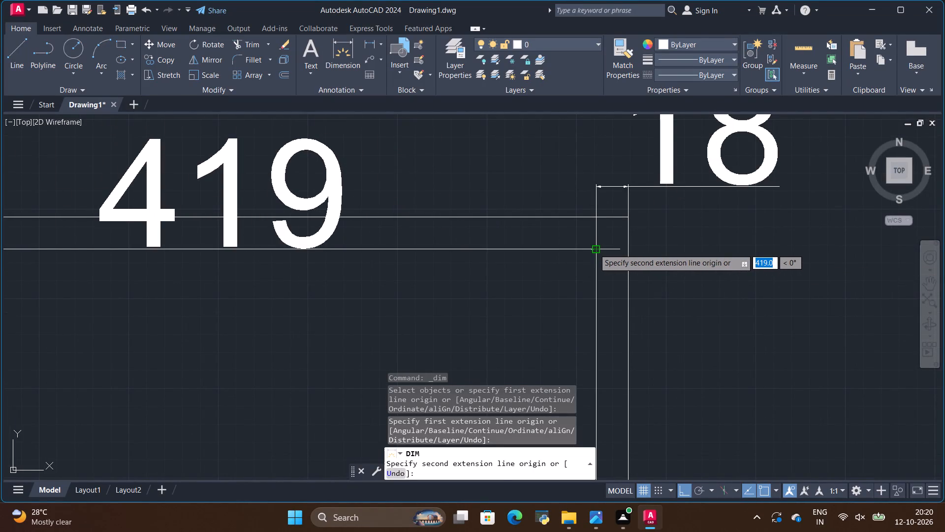
left_click(594, 249)
scroll(594, 246, "down", 3)
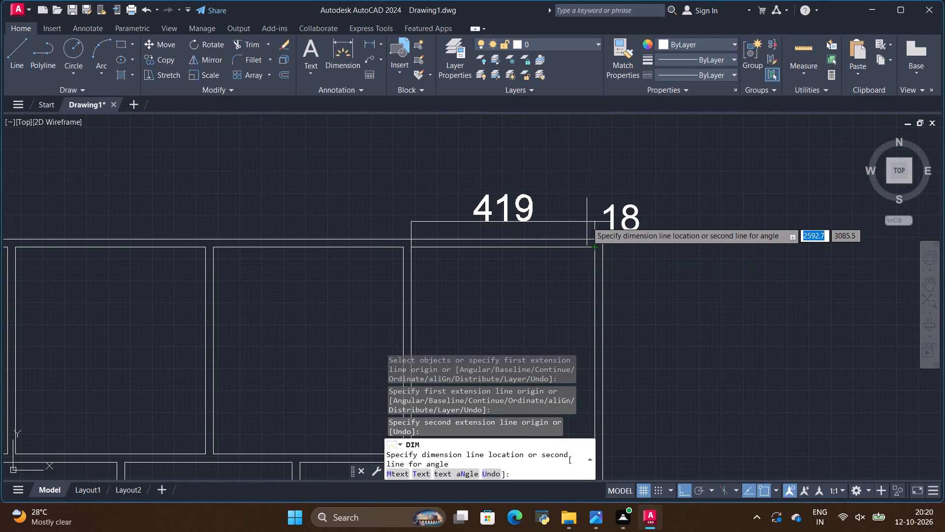
left_click(587, 222)
Dimension the thickness of the divider between the third and fourth upper compartments, placing it slightly above the compartment-width dimension.
scroll(588, 189, "down", 4)
scroll(573, 223, "up", 1)
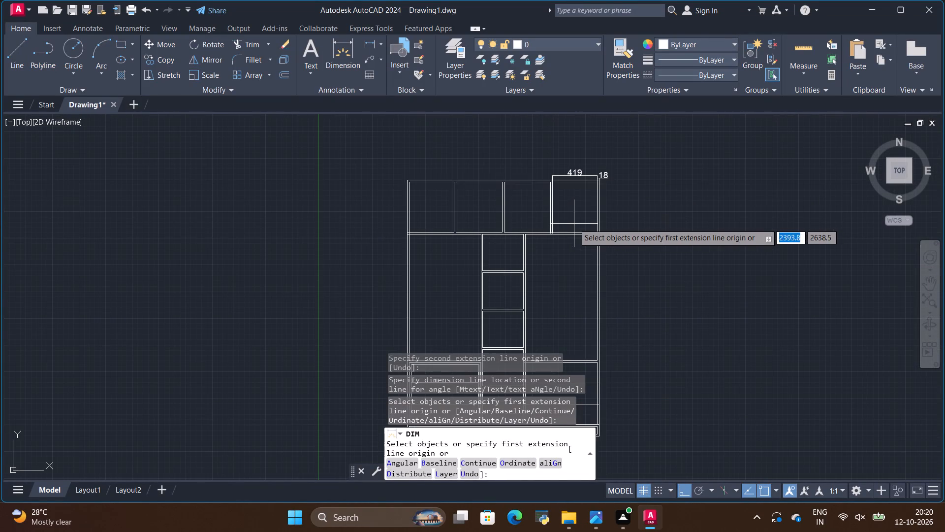
scroll(574, 191, "up", 1)
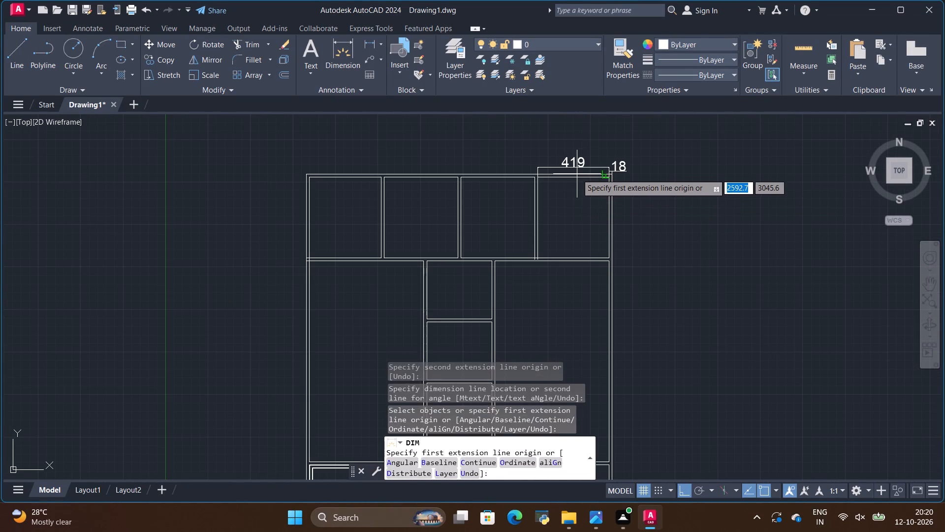
scroll(577, 173, "down", 1)
scroll(567, 160, "up", 3)
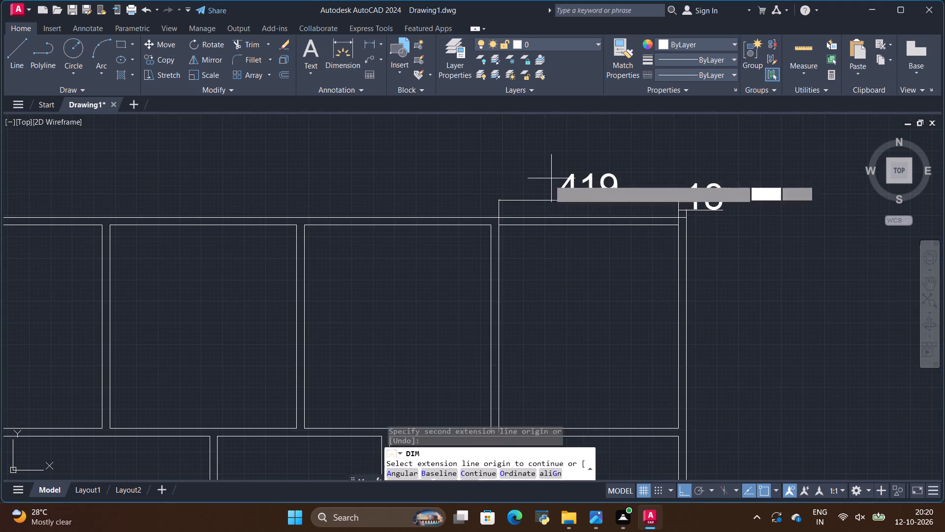
scroll(488, 210, "up", 1)
left_click(344, 58)
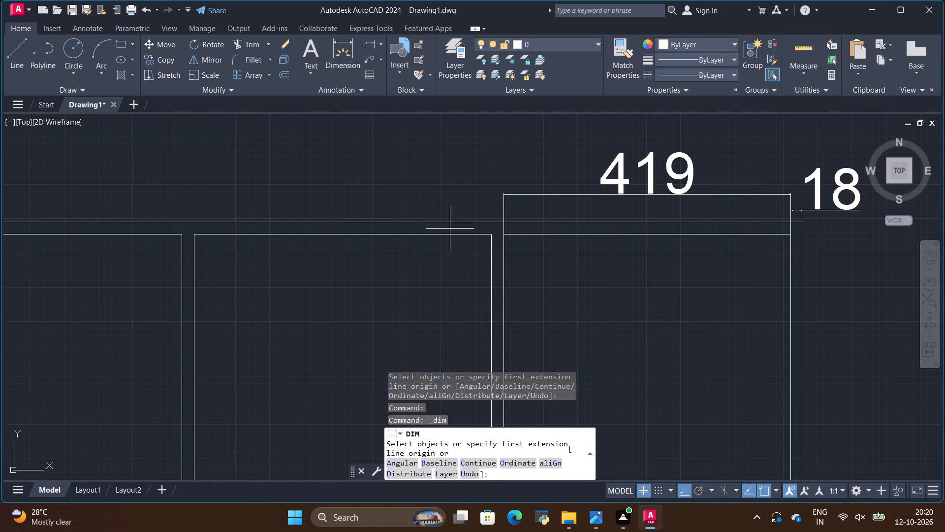
scroll(493, 239, "up", 1)
left_click(487, 233)
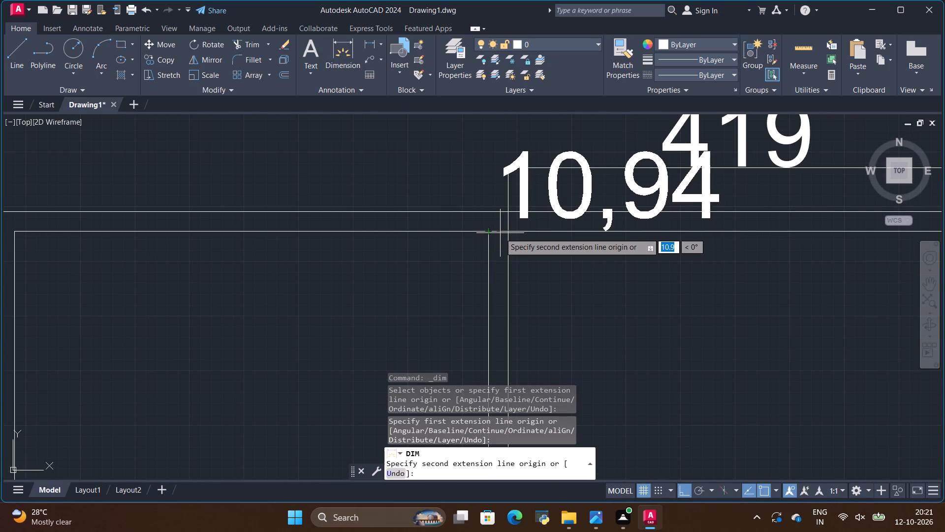
left_click(509, 233)
scroll(510, 234, "down", 3)
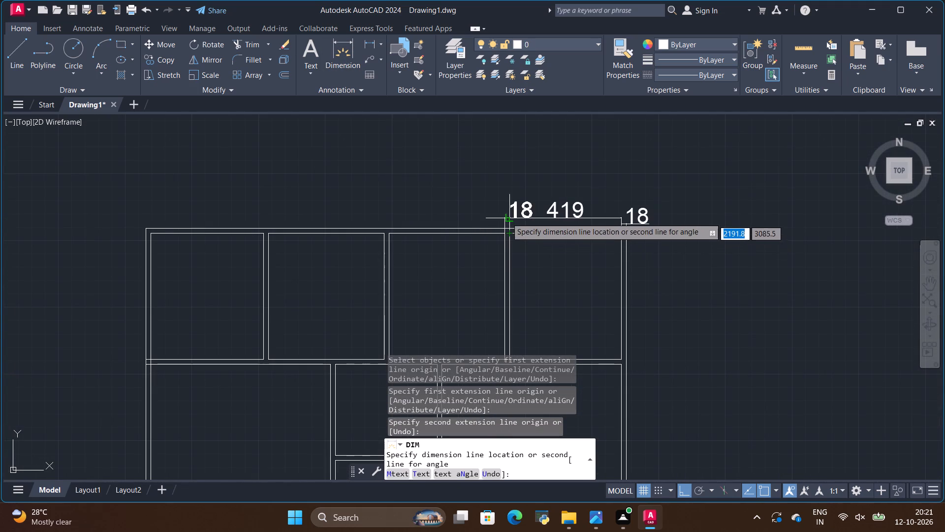
left_click(502, 210)
Dimension the inside width of the third upper compartment, placing its line above the top panel, level with the rightmost compartment's dimension.
scroll(481, 206, "up", 1)
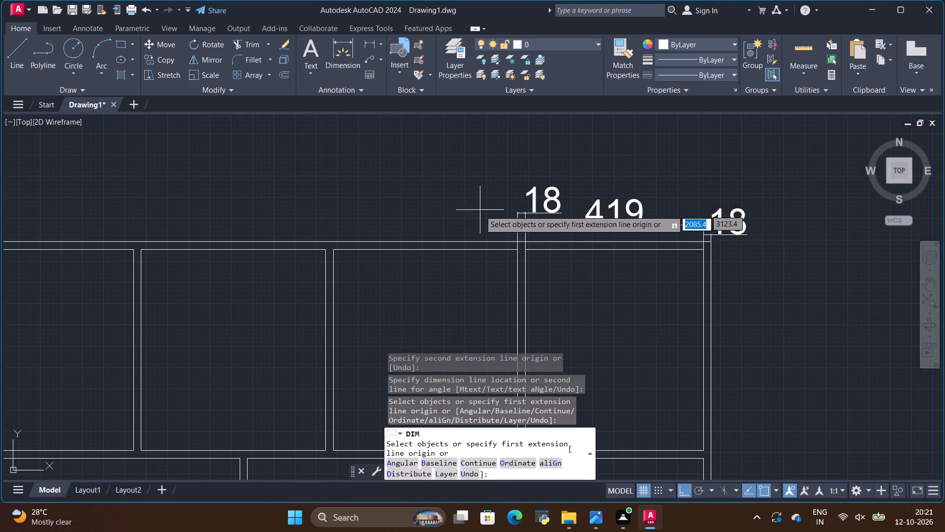
scroll(336, 244, "up", 2)
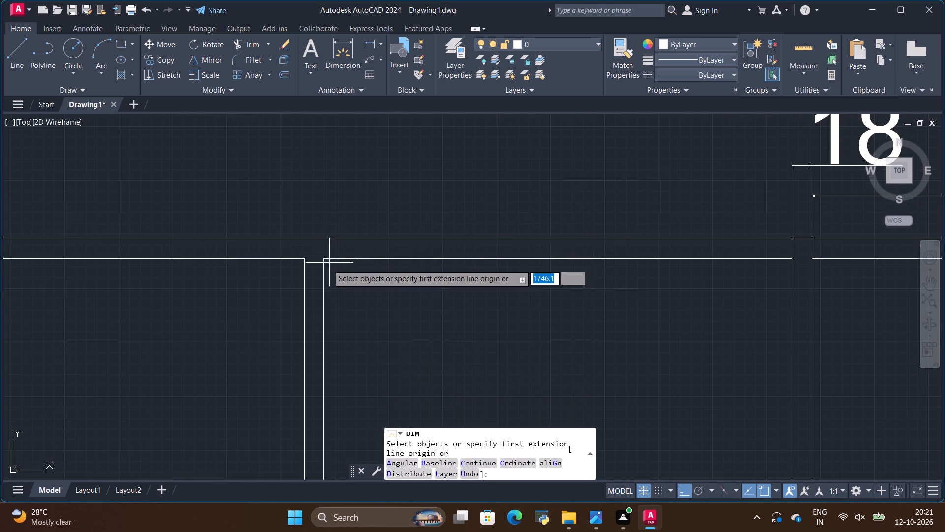
left_click(326, 261)
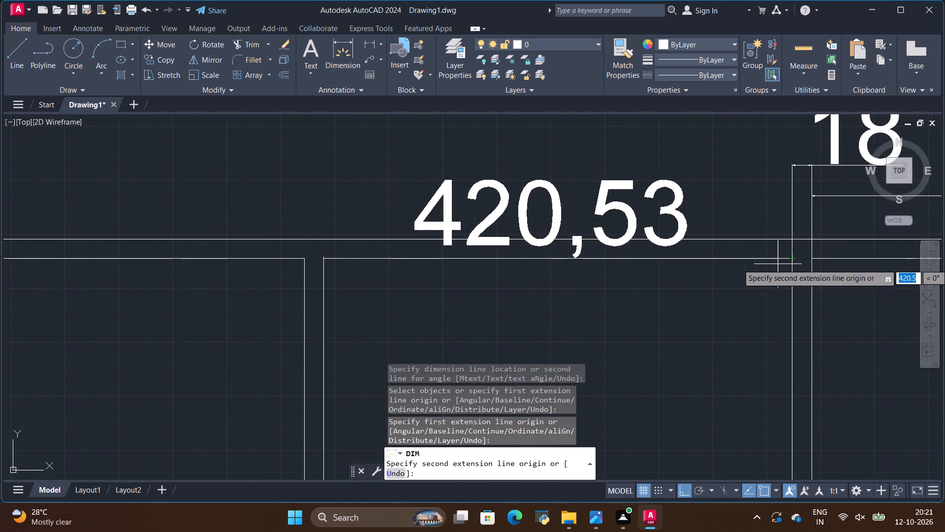
scroll(791, 258, "up", 4)
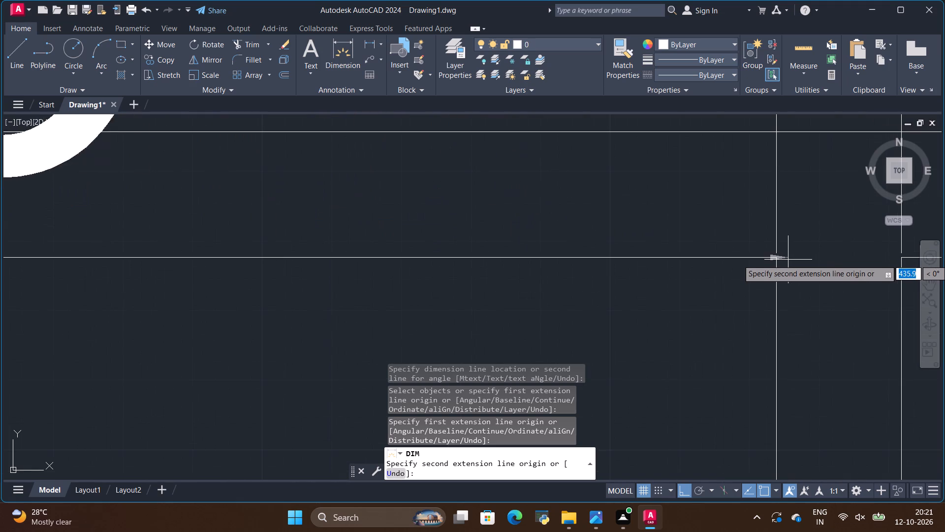
scroll(774, 262, "down", 3)
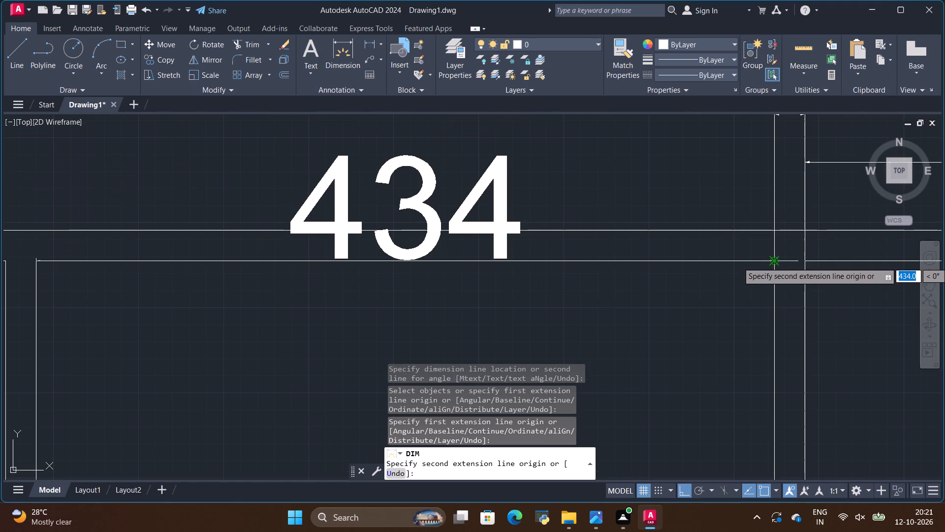
left_click(774, 262)
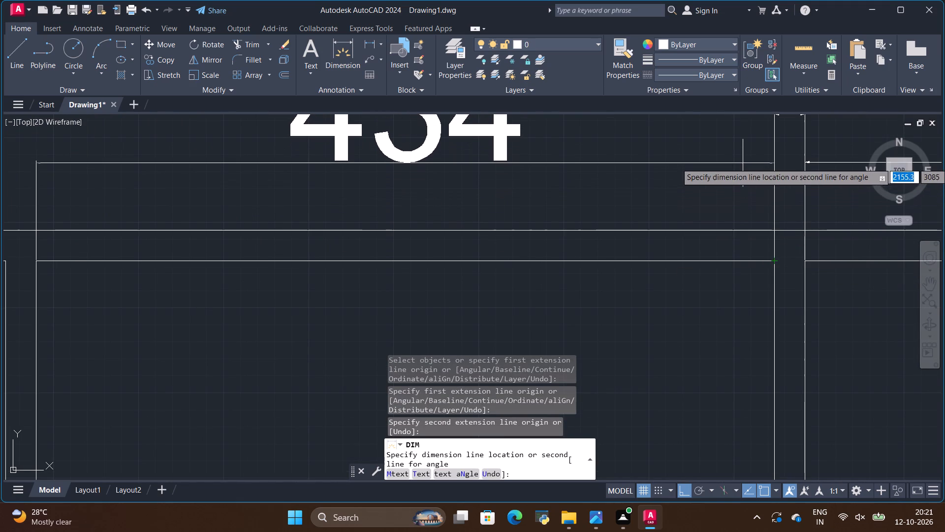
left_click(743, 163)
Dimension the thickness of the divider between the second and third upper compartments, placing its line slightly above the third compartment's width dimension.
scroll(761, 244, "down", 3)
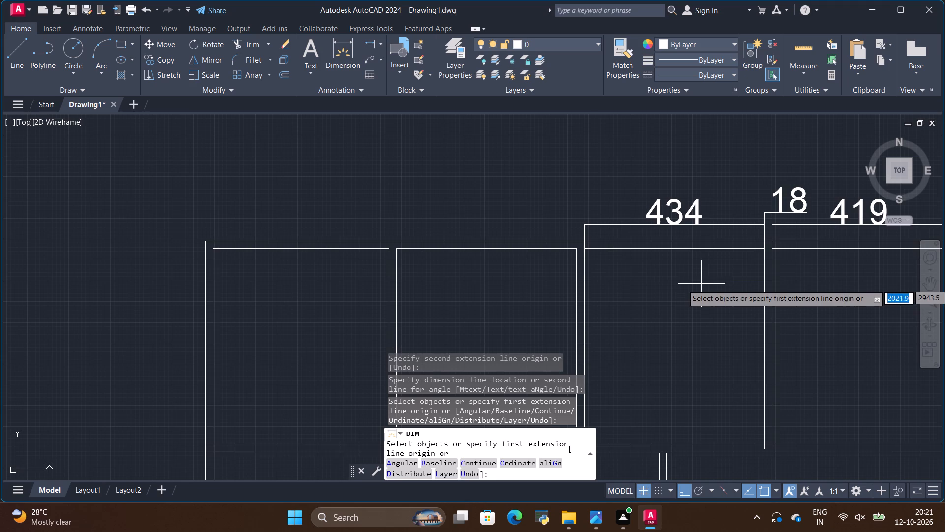
scroll(603, 258, "up", 2)
scroll(557, 242, "down", 2)
scroll(551, 225, "up", 2)
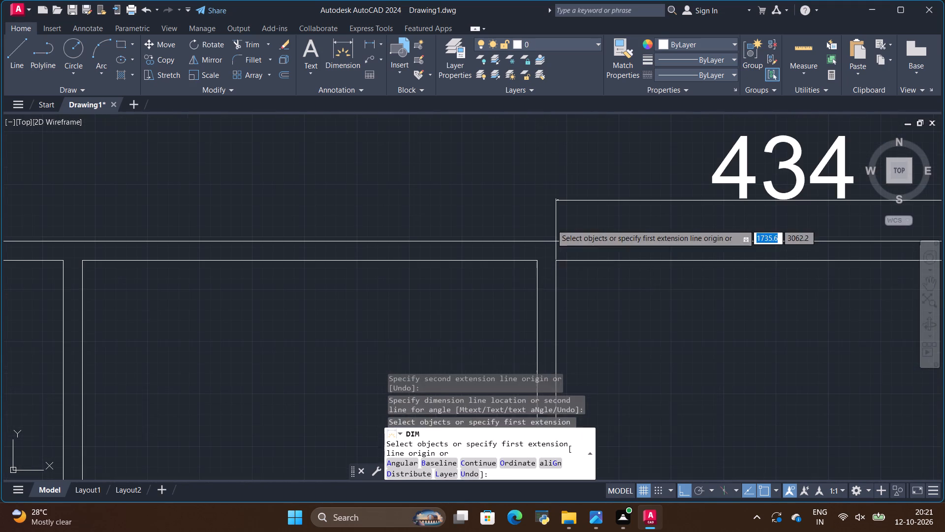
left_click(541, 260)
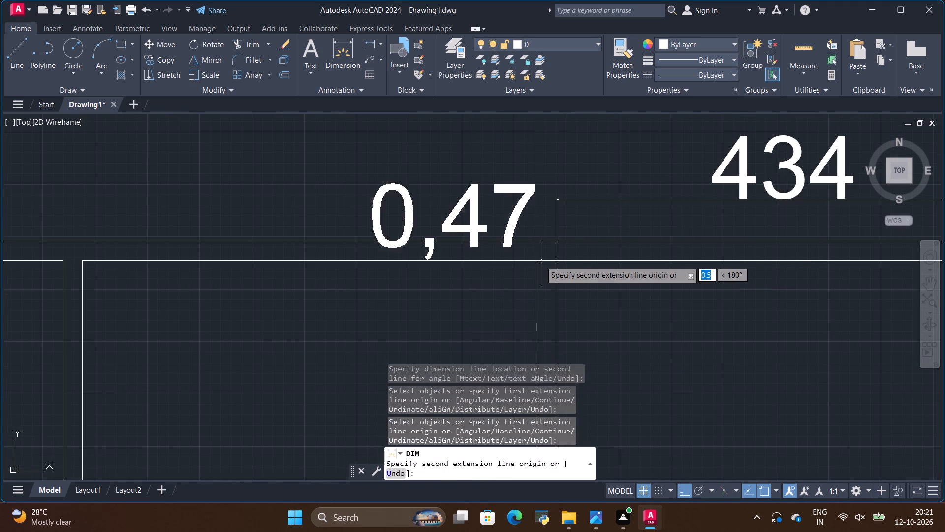
key("Escape")
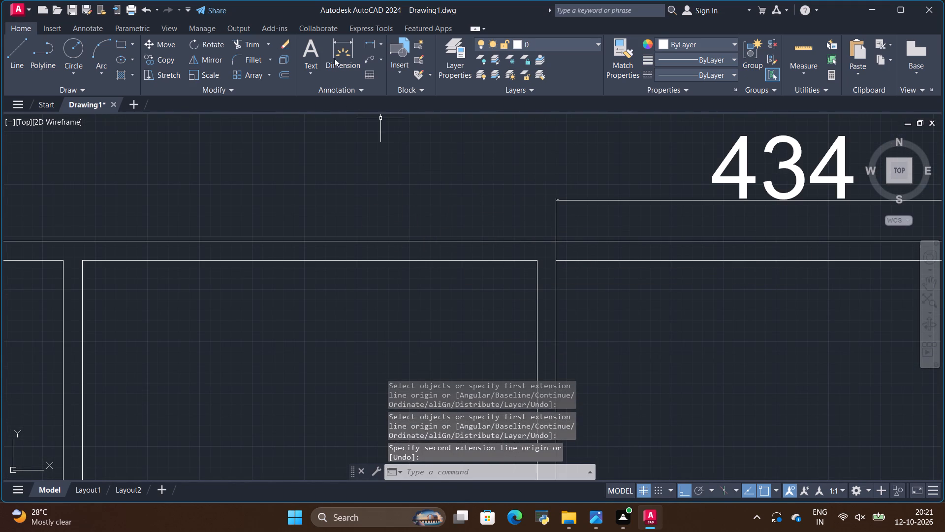
left_click(335, 58)
left_click(535, 259)
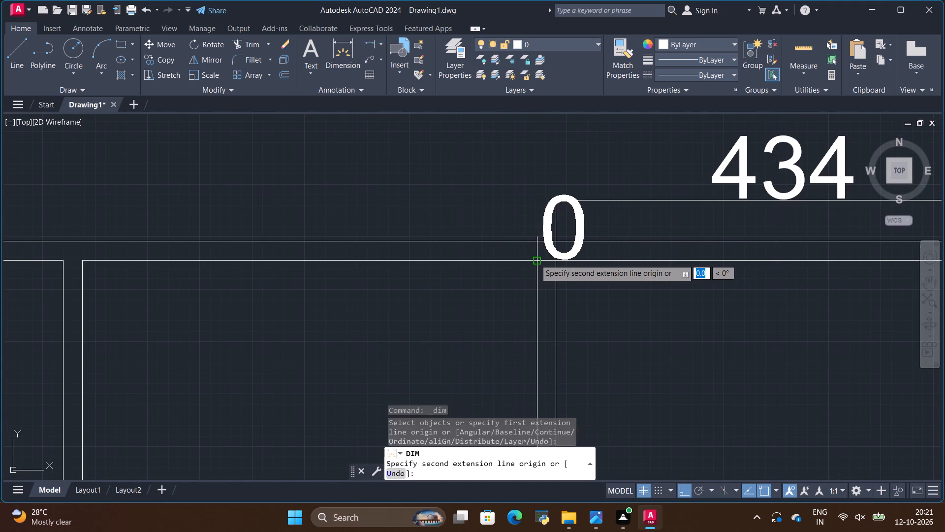
left_click(555, 259)
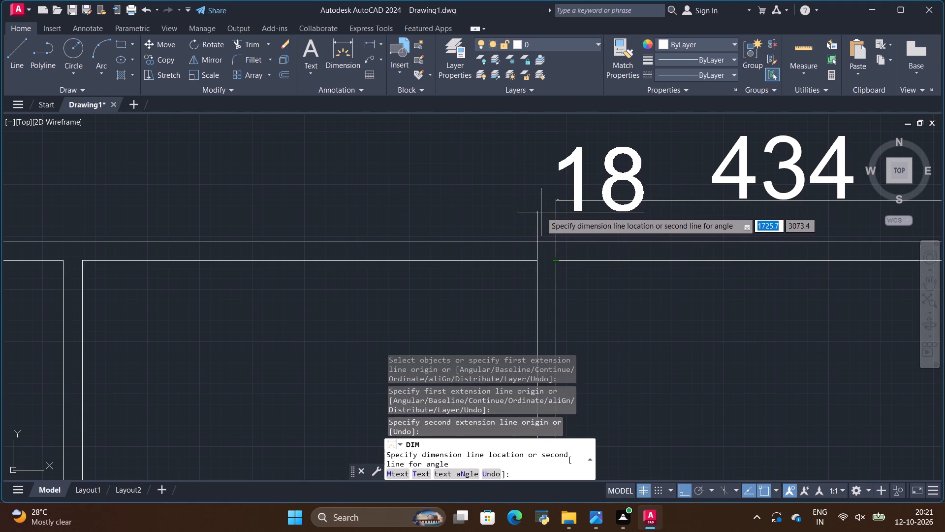
left_click(541, 192)
Dimension the inside width of the second upper compartment, placing its line above the top panel, level with the adjacent divider-thickness dimension.
scroll(620, 279, "down", 3)
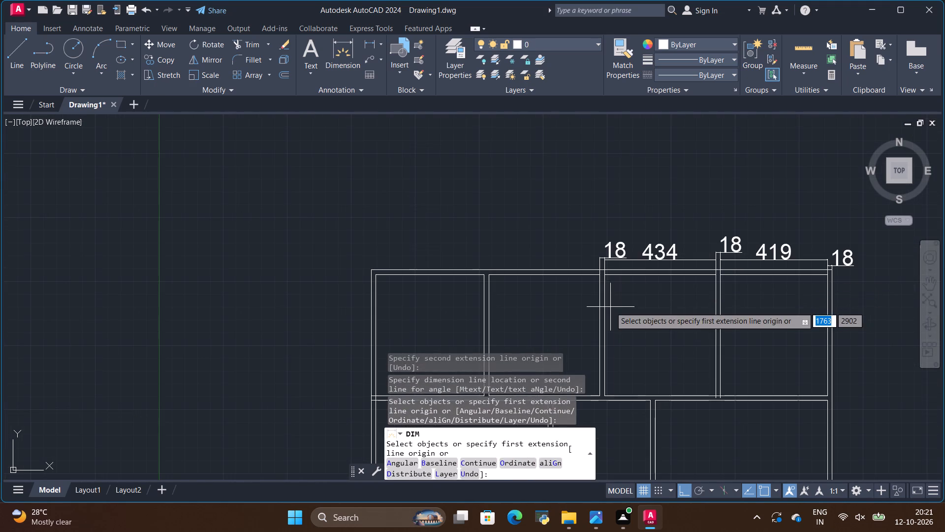
scroll(592, 231, "down", 3)
scroll(583, 228, "up", 2)
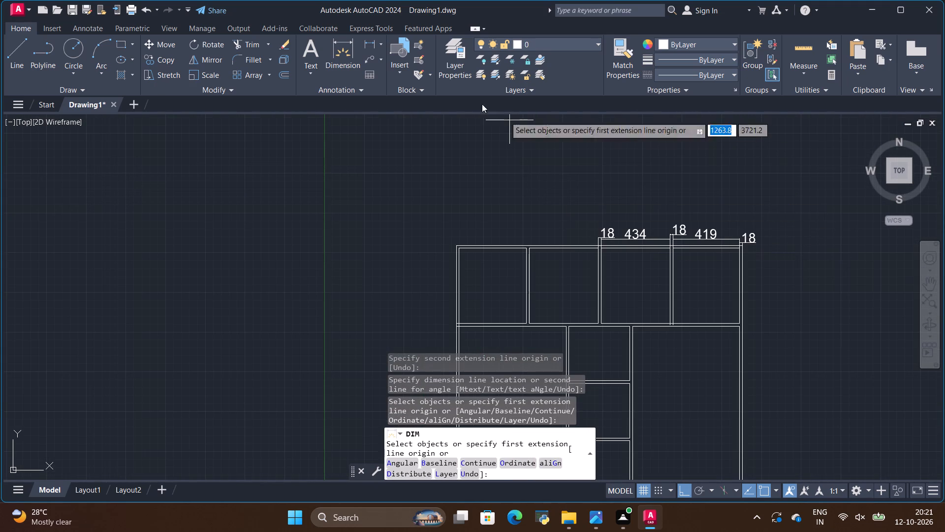
left_click(330, 52)
scroll(593, 247, "up", 1)
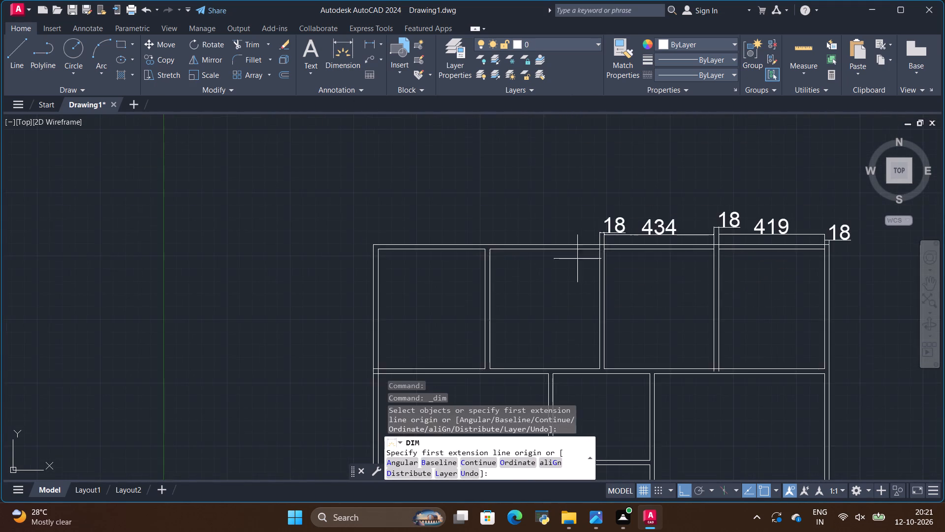
scroll(559, 284, "up", 1)
scroll(567, 226, "up", 1)
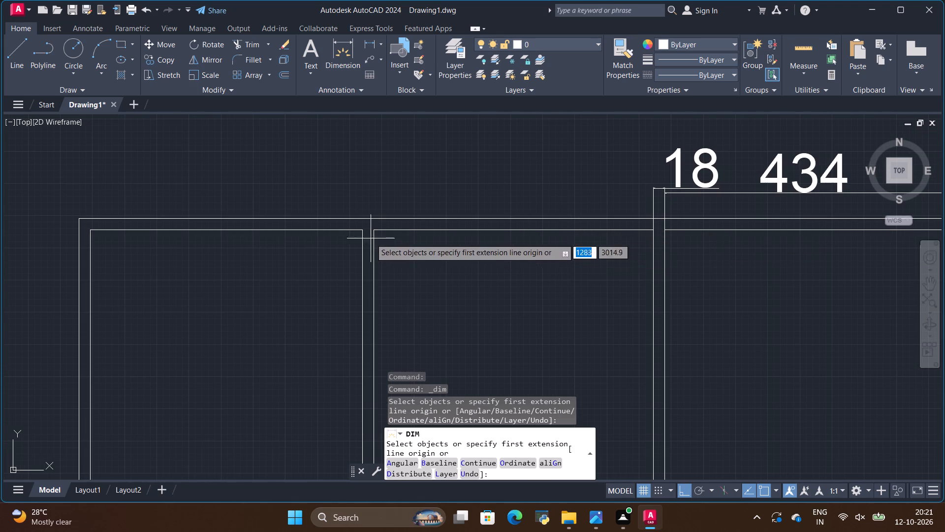
left_click(376, 233)
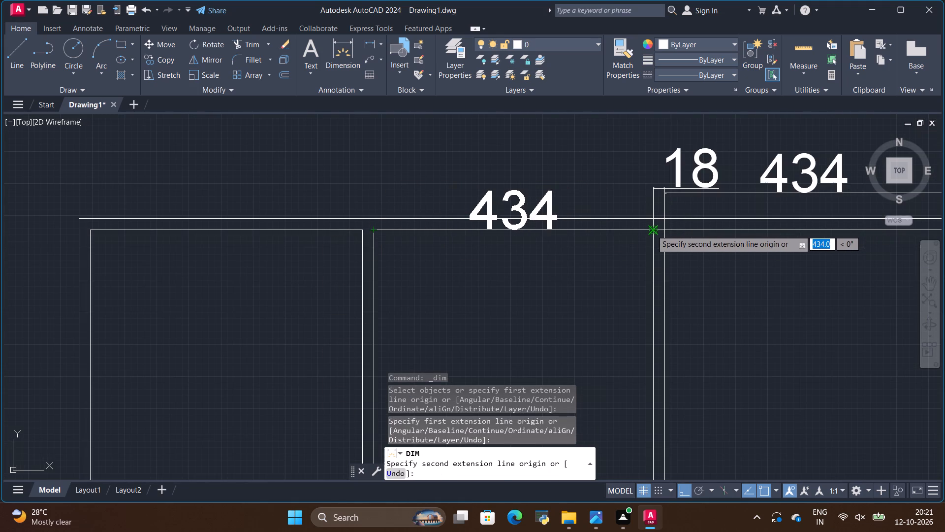
left_click(651, 230)
left_click(640, 189)
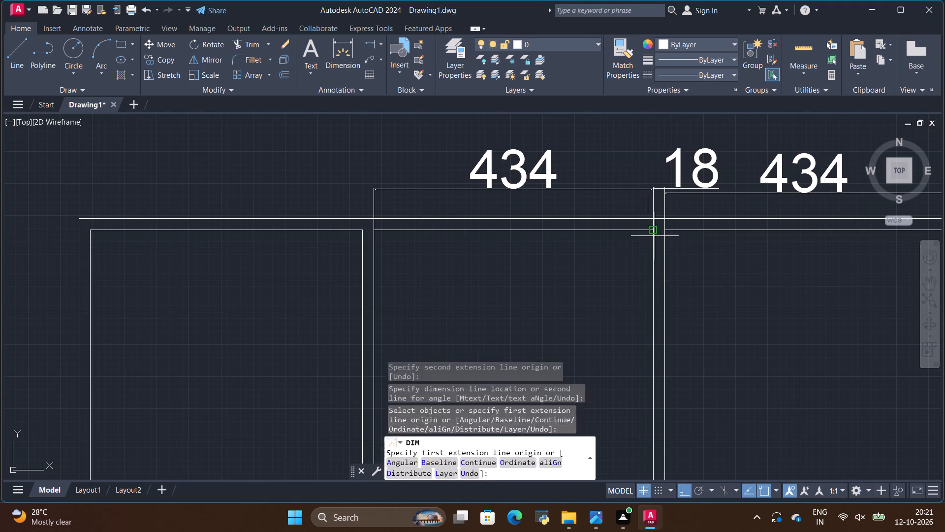
Dimension the thickness of the divider between the first and second upper compartments, level with the second compartment's width dimension.
scroll(671, 262, "down", 2)
scroll(570, 246, "up", 1)
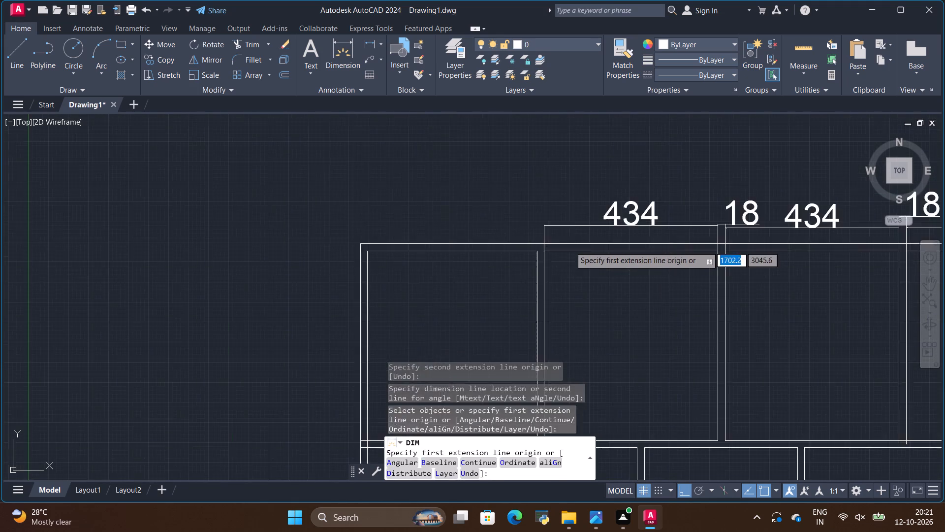
scroll(570, 246, "up", 3)
left_click(477, 261)
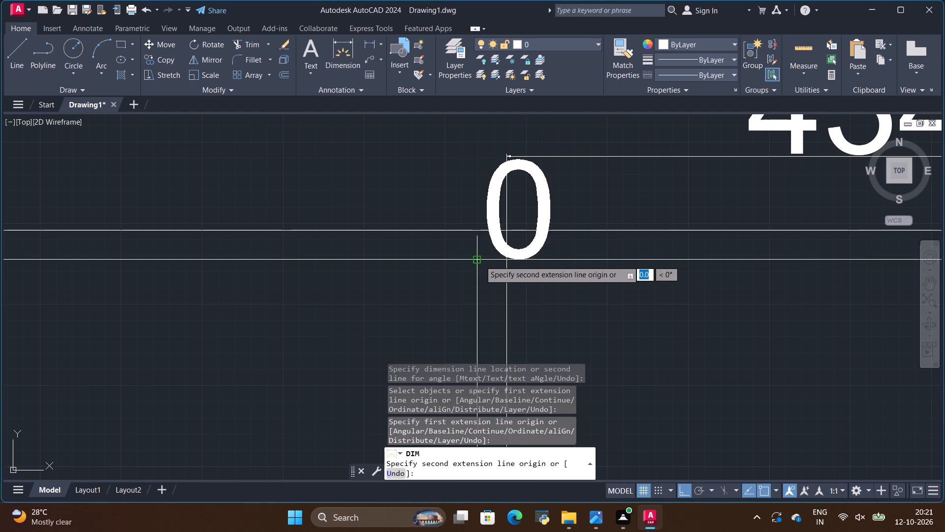
left_click(508, 258)
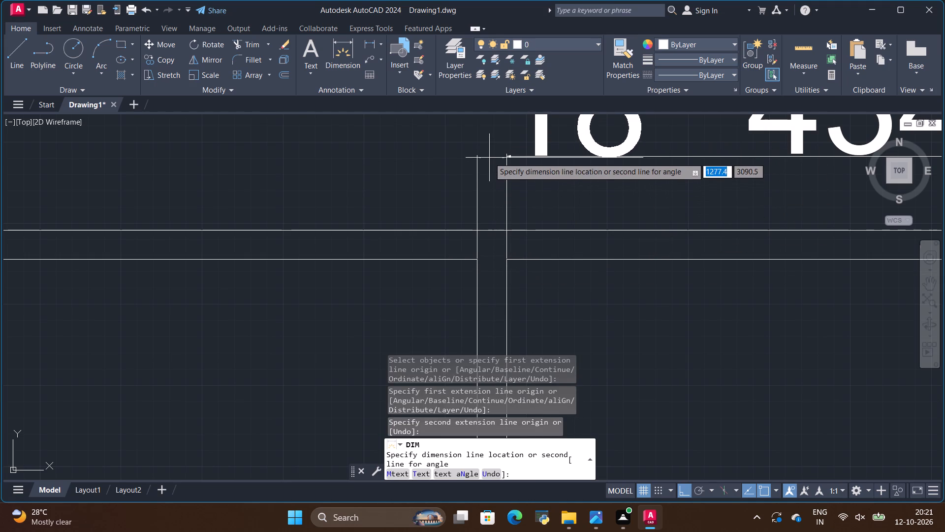
left_click(489, 158)
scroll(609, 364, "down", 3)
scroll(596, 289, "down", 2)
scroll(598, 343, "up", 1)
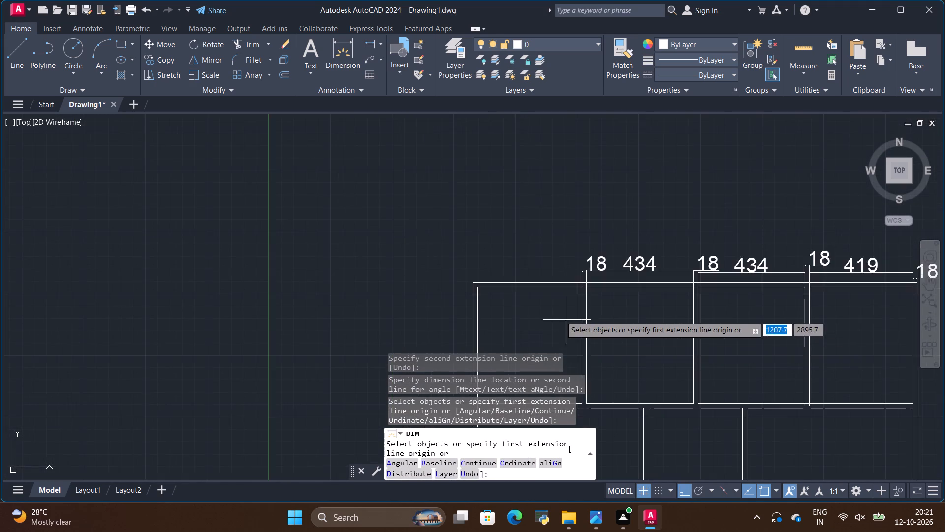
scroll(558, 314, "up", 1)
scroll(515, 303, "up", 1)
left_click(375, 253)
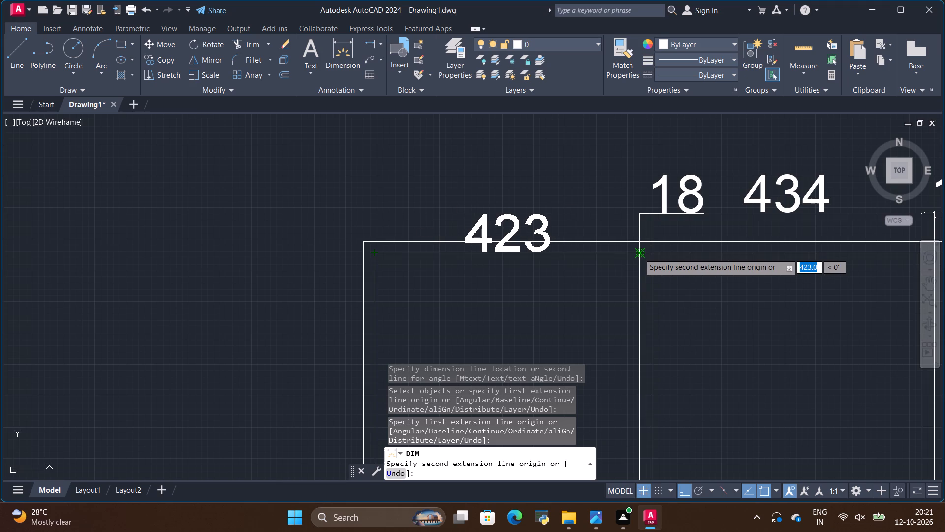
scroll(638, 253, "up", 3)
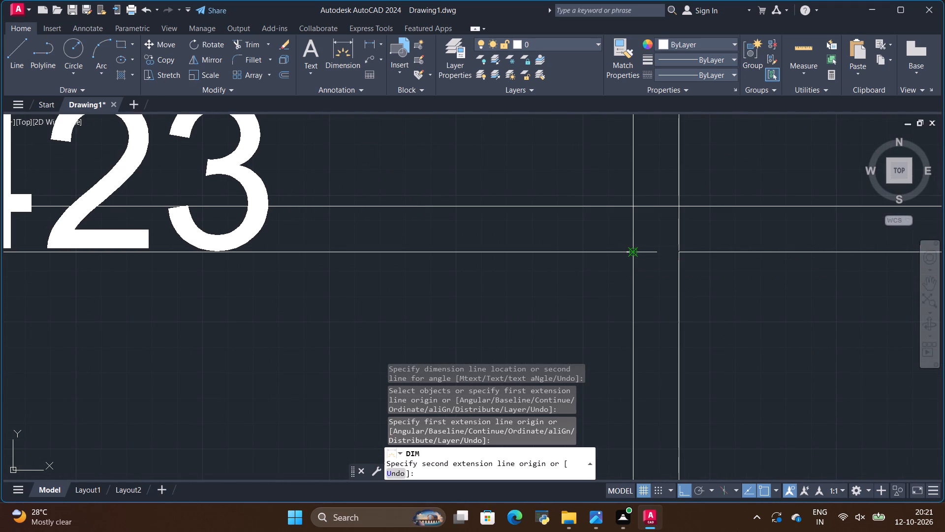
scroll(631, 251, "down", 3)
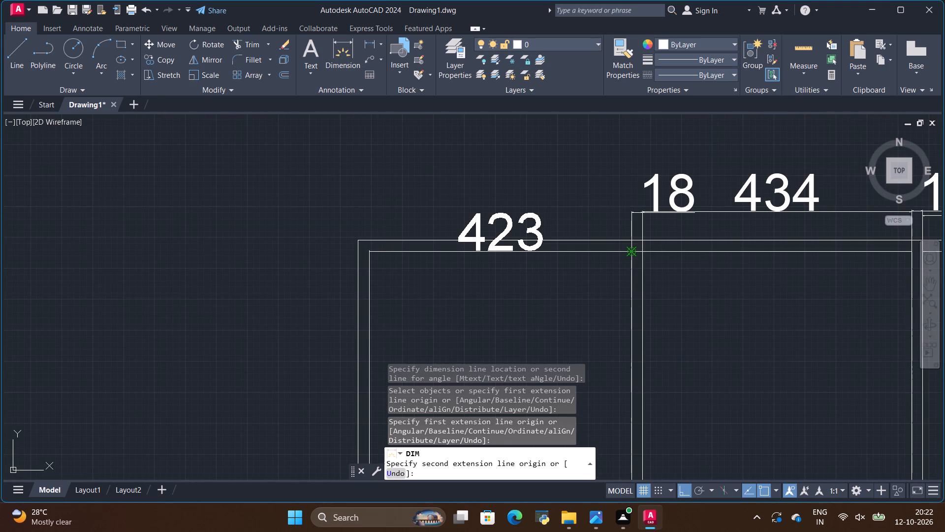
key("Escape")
Dimension the inside width of the leftmost upper compartment, placing its line above the top panel, level with the adjacent divider-thickness dimension.
scroll(354, 247, "up", 1)
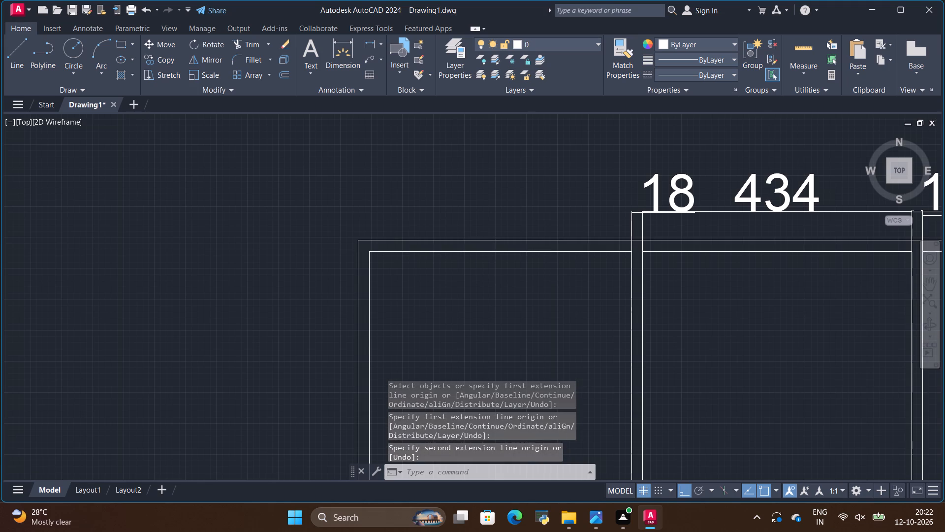
left_click(353, 58)
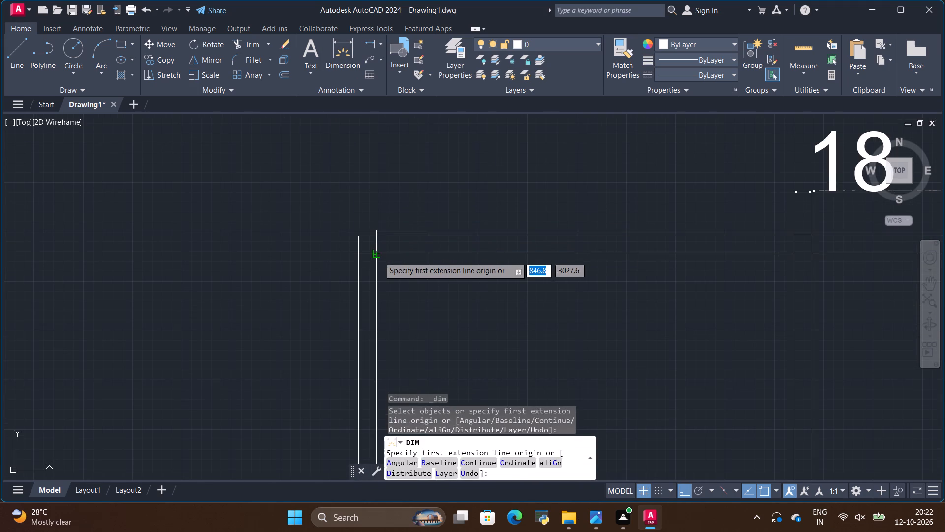
left_click(378, 257)
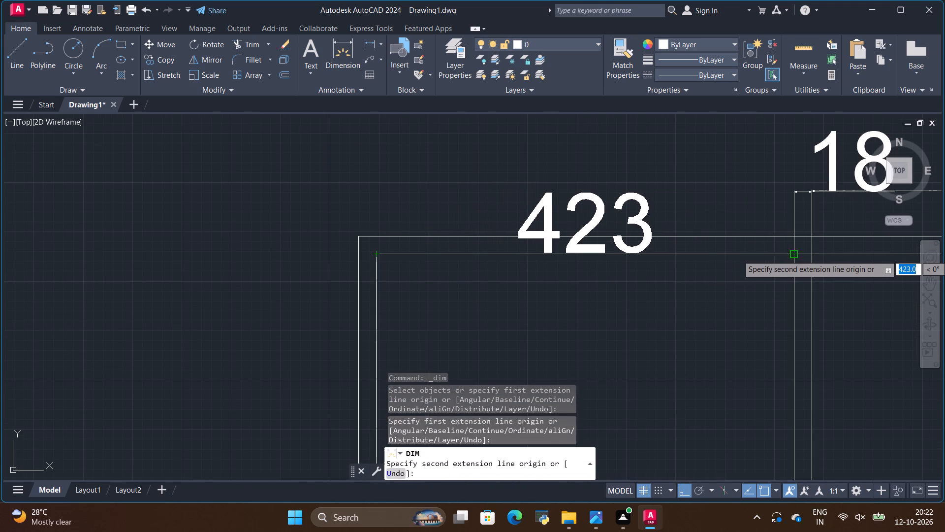
left_click(792, 255)
left_click(786, 192)
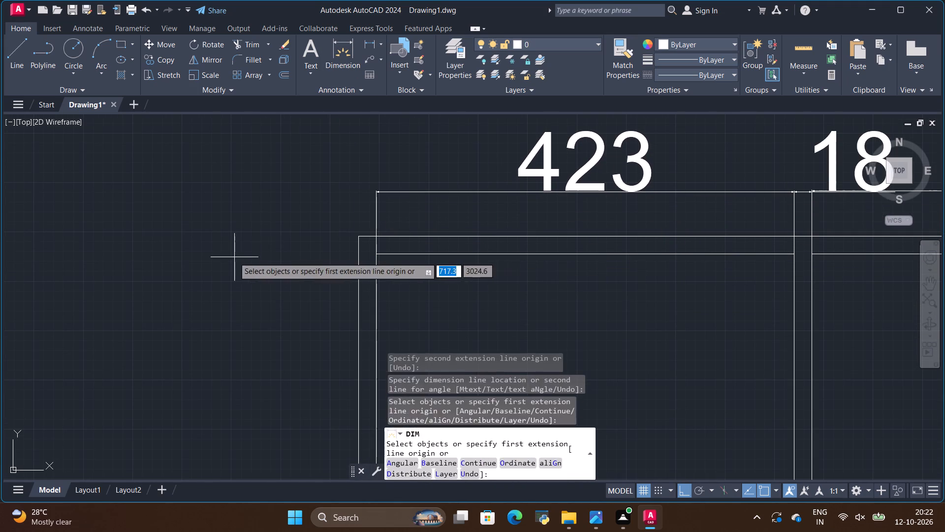
Dimension the thickness of the wardrobe's left side panel, placing its line slightly above the leftmost compartment's width dimension.
scroll(383, 233, "up", 3)
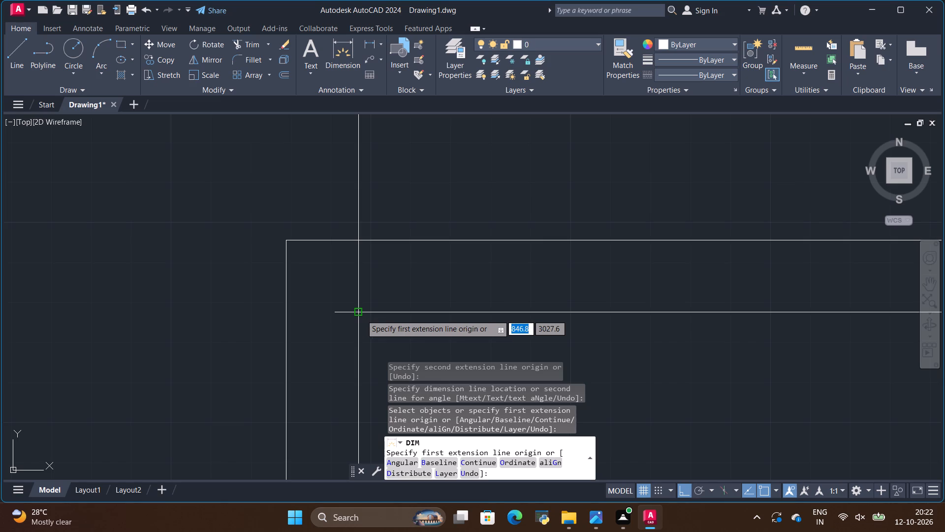
left_click(360, 315)
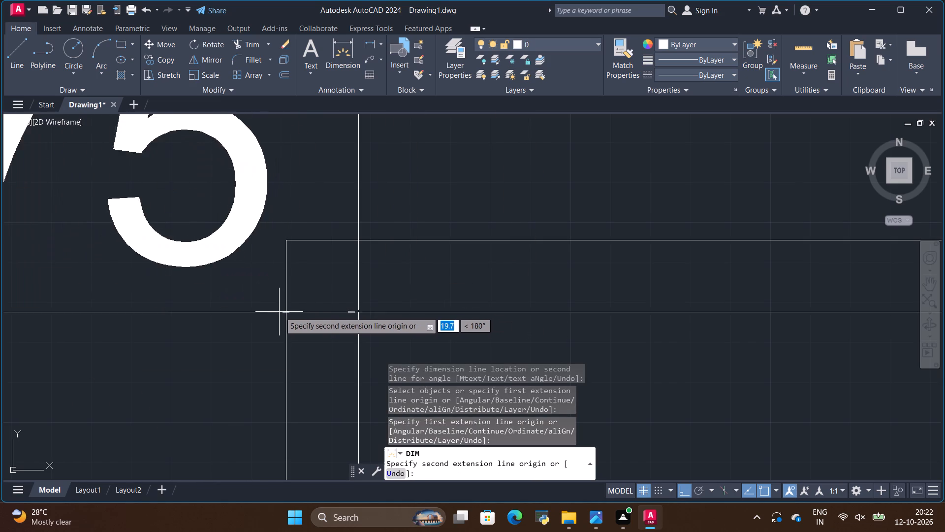
left_click(284, 311)
scroll(289, 315, "down", 3)
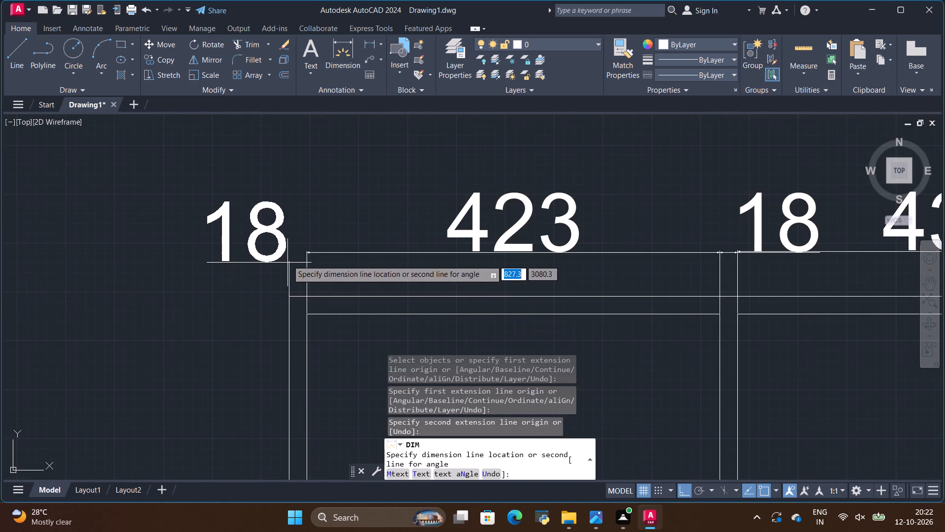
left_click(284, 247)
Dimension the wardrobe's overall width between its outer top corners, placing the line clear above the row of compartment and panel dimensions.
scroll(308, 285, "down", 4)
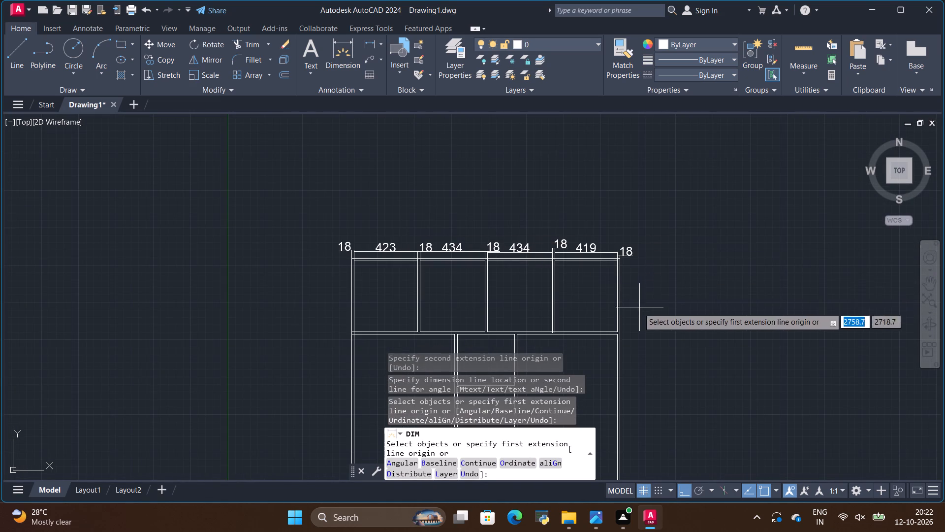
scroll(631, 245, "down", 2)
scroll(637, 412, "up", 2)
scroll(636, 383, "down", 2)
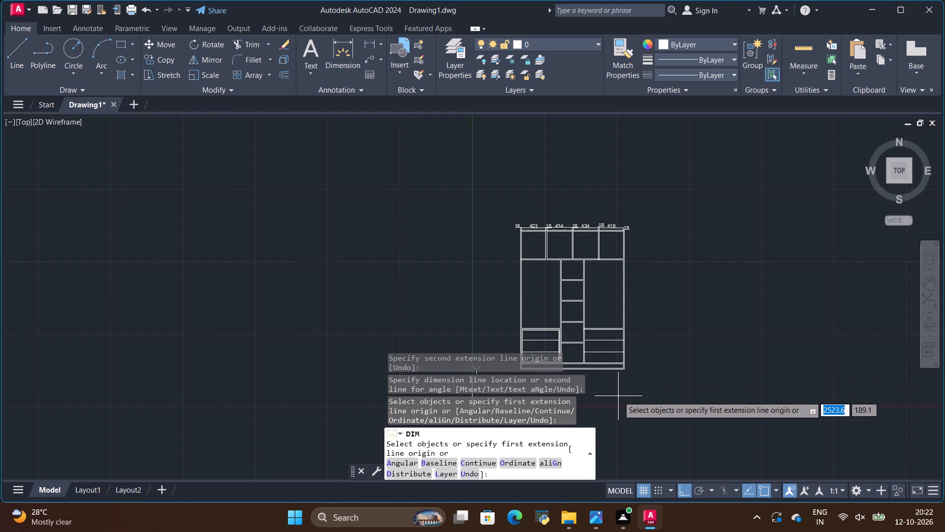
scroll(576, 233, "up", 3)
scroll(371, 217, "up", 3)
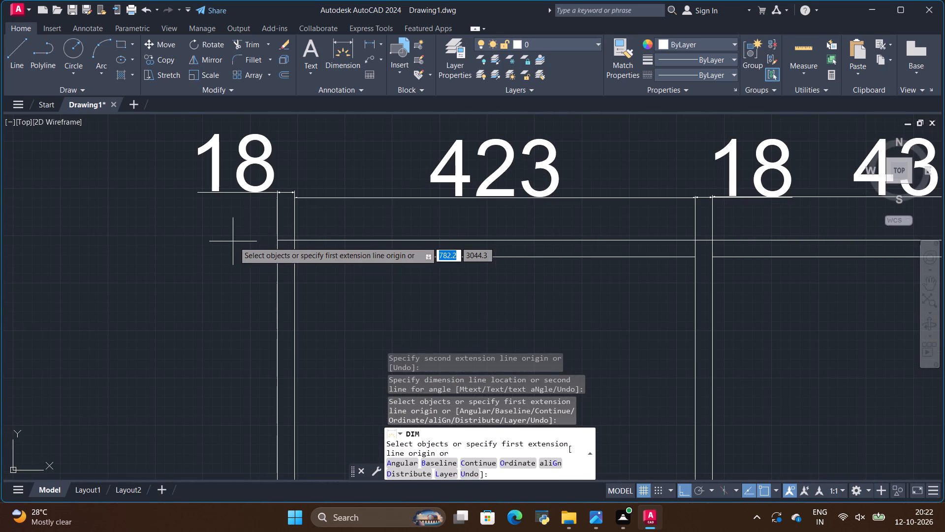
left_click(277, 239)
scroll(200, 240, "down", 3)
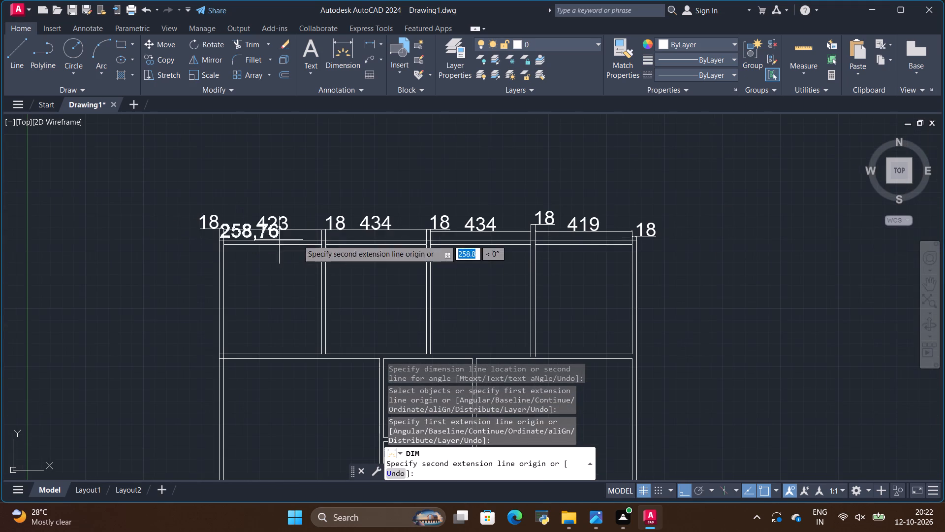
scroll(643, 237, "up", 3)
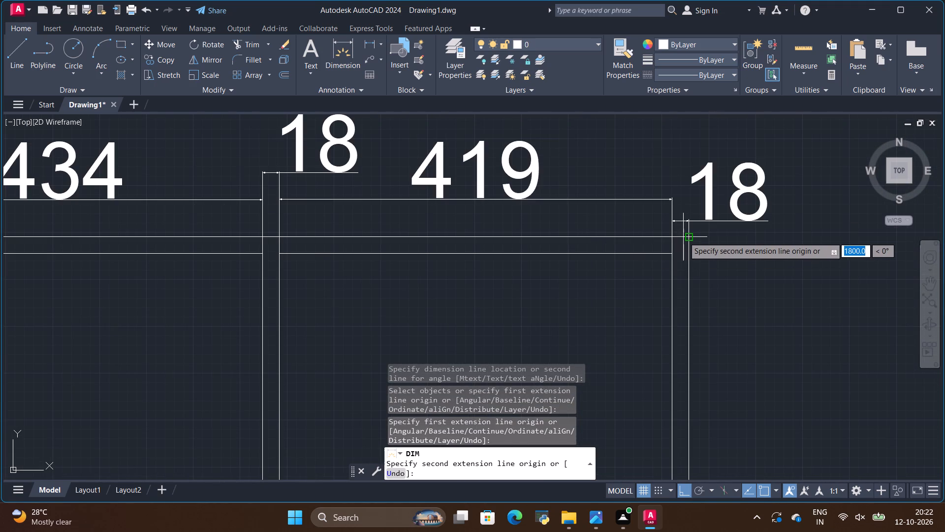
left_click(687, 238)
scroll(687, 238, "down", 2)
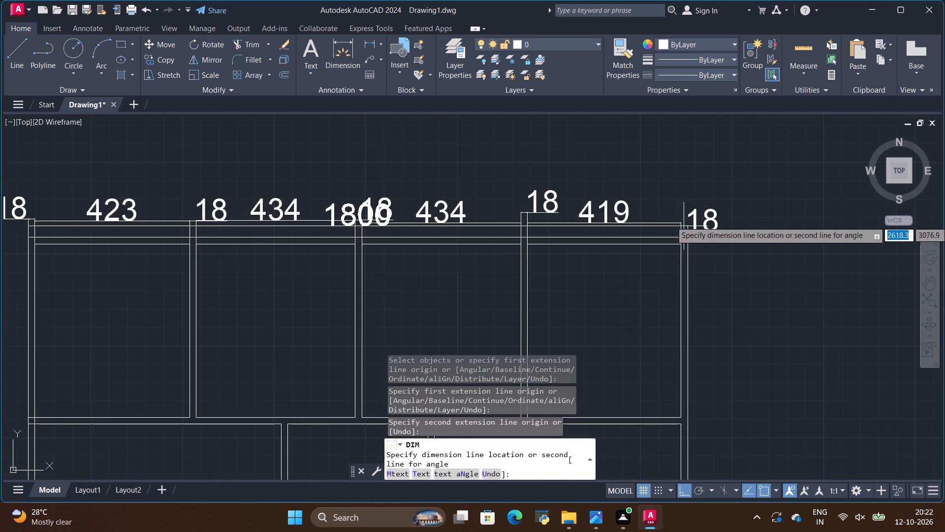
scroll(670, 184, "down", 2)
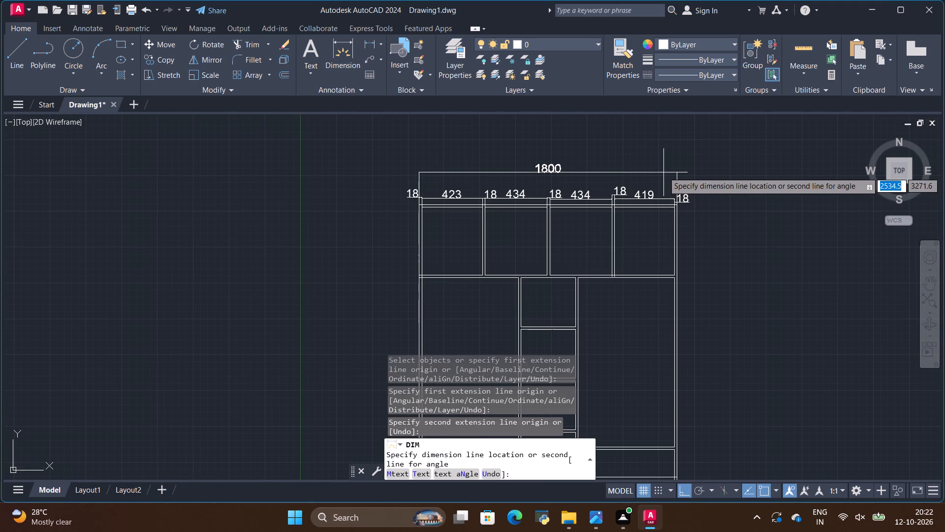
left_click(663, 172)
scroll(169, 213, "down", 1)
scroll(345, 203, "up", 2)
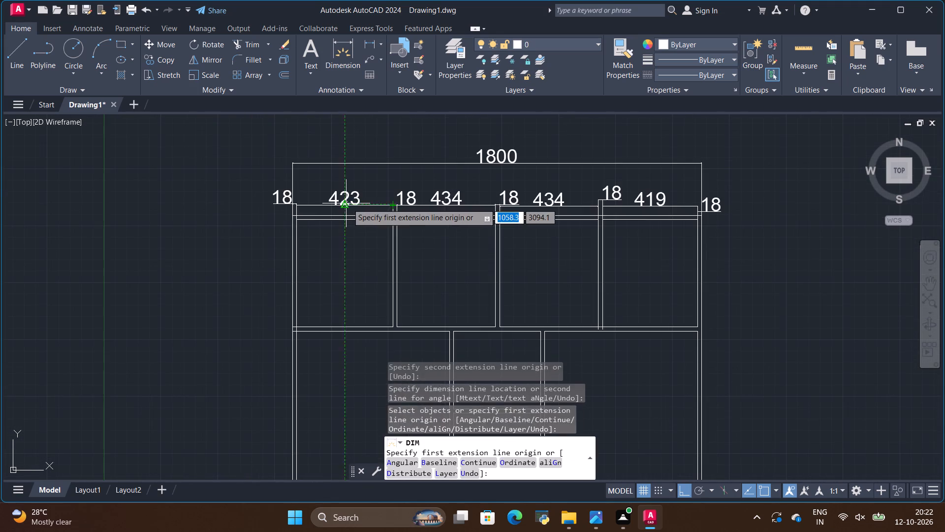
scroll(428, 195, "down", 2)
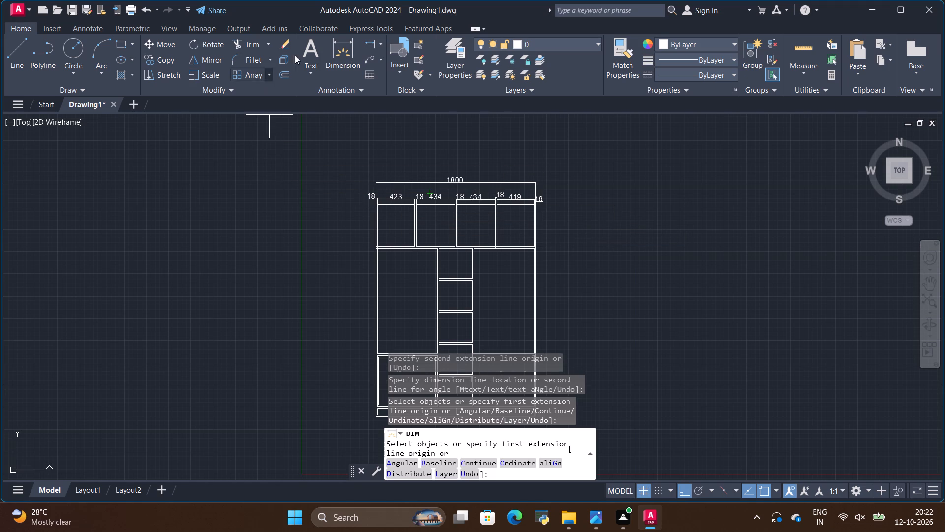
Dimension the thickness of the wardrobe's top panel at its right end, placing the vertical dimension line just outside the right side panel.
left_click(333, 58)
scroll(512, 181, "up", 1)
scroll(542, 211, "up", 2)
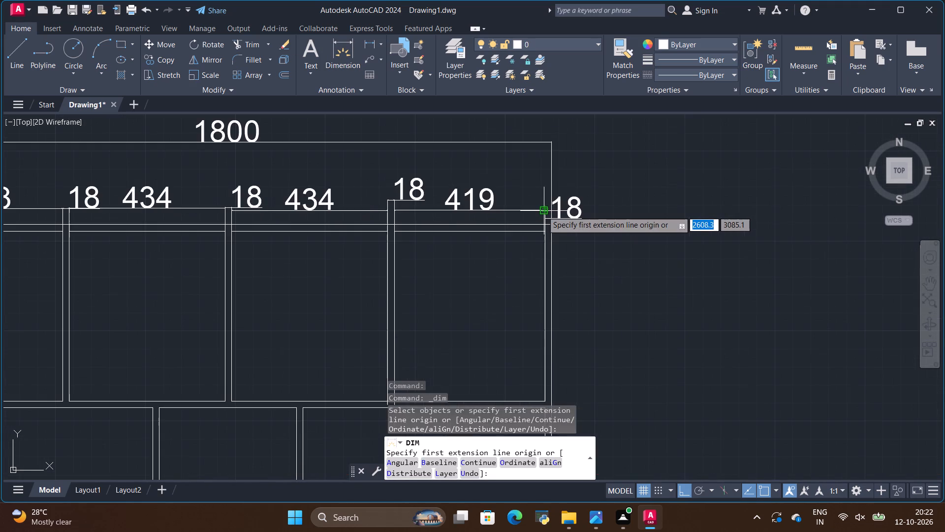
scroll(539, 214, "up", 1)
scroll(558, 260, "up", 2)
scroll(533, 205, "up", 1)
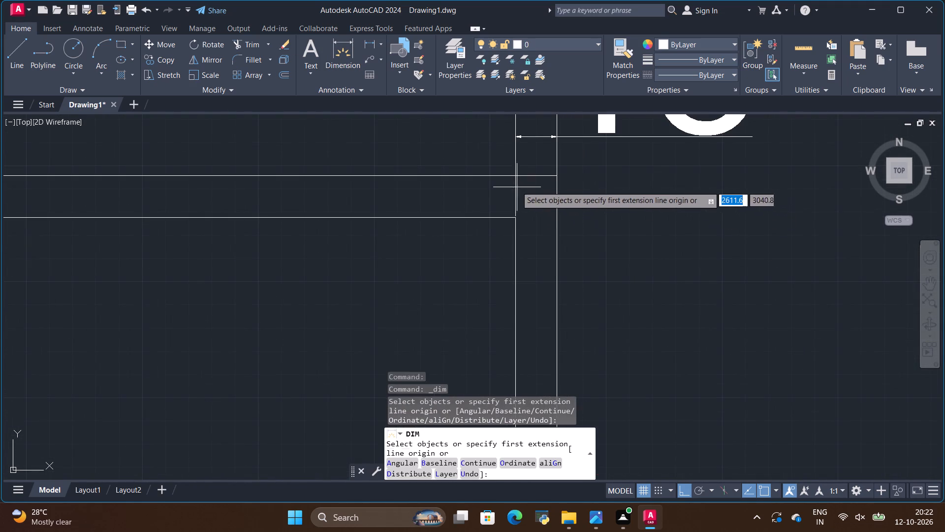
left_click(516, 176)
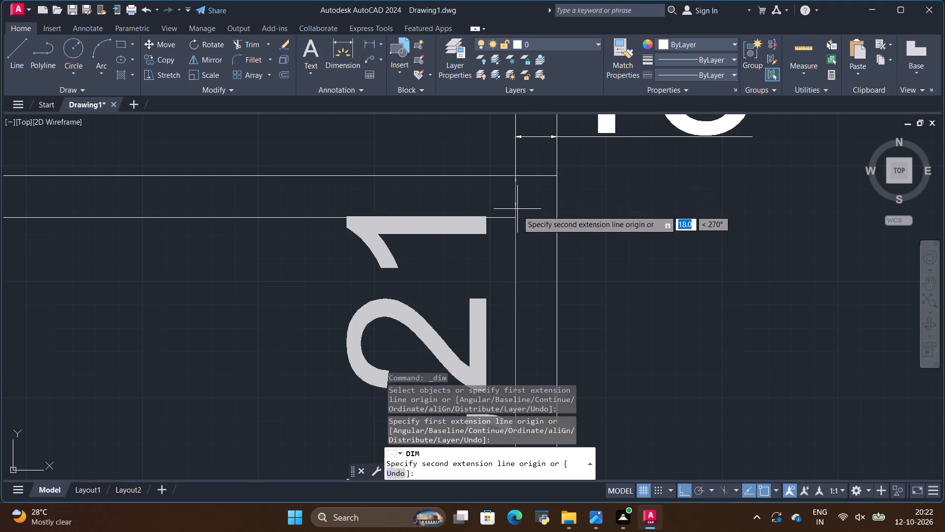
left_click(516, 220)
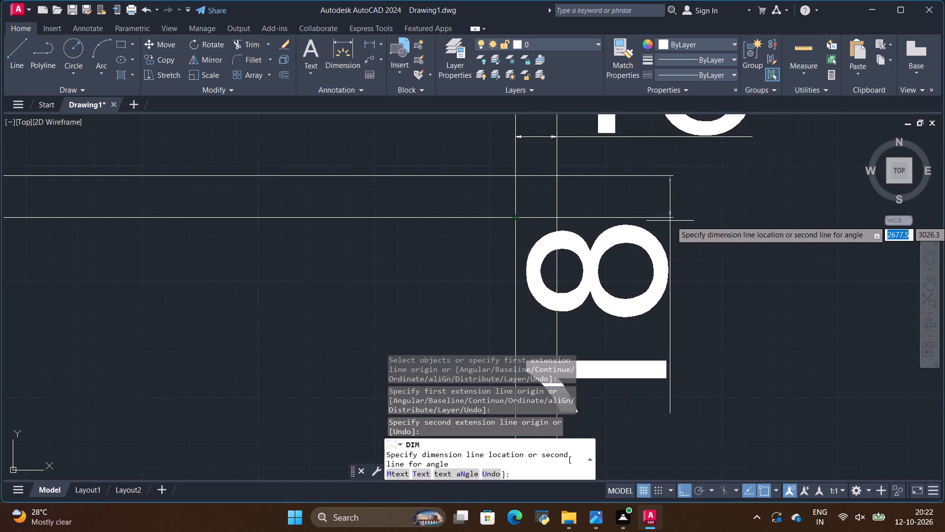
left_click(752, 220)
Dimension the inside height of the rightmost upper compartment, placing its line outside the right side panel near the top-panel thickness dimension.
scroll(659, 163, "down", 3)
scroll(640, 175, "up", 1)
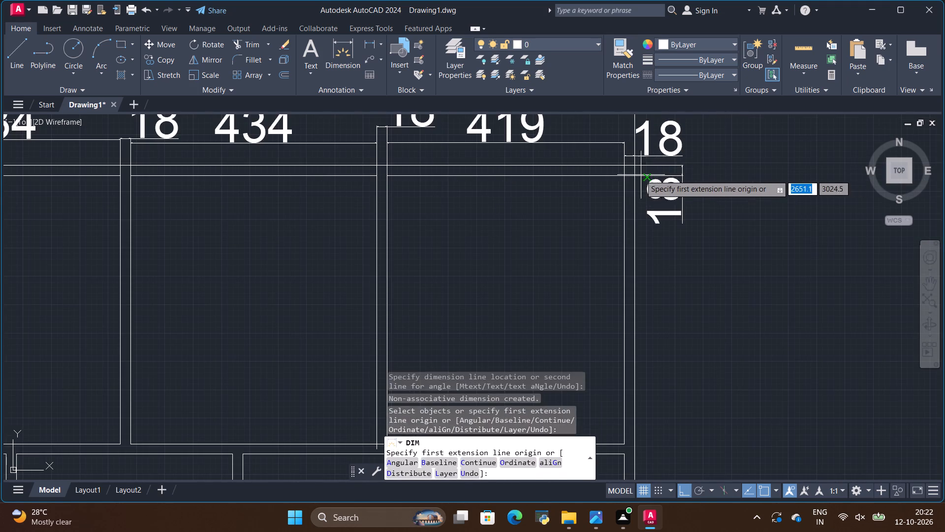
scroll(640, 175, "up", 1)
left_click(591, 176)
scroll(610, 180, "down", 2)
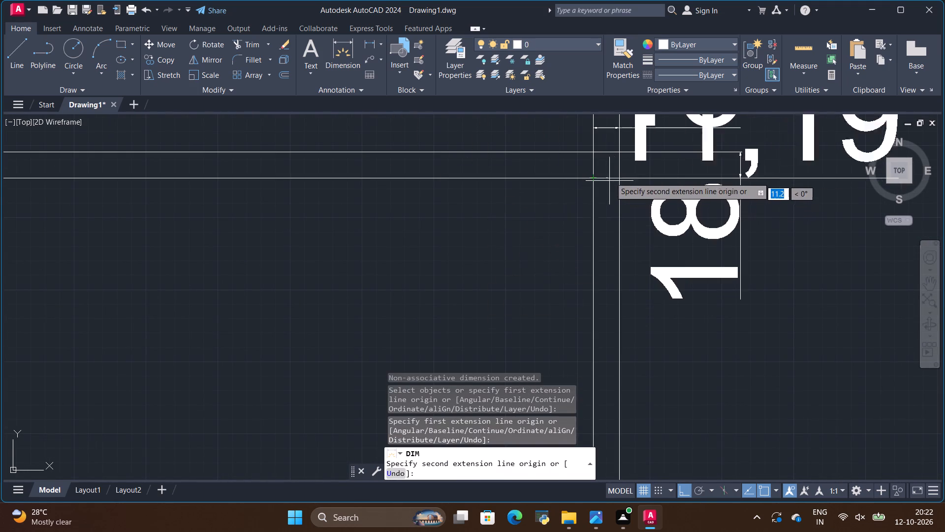
scroll(614, 198, "down", 3)
scroll(617, 218, "up", 2)
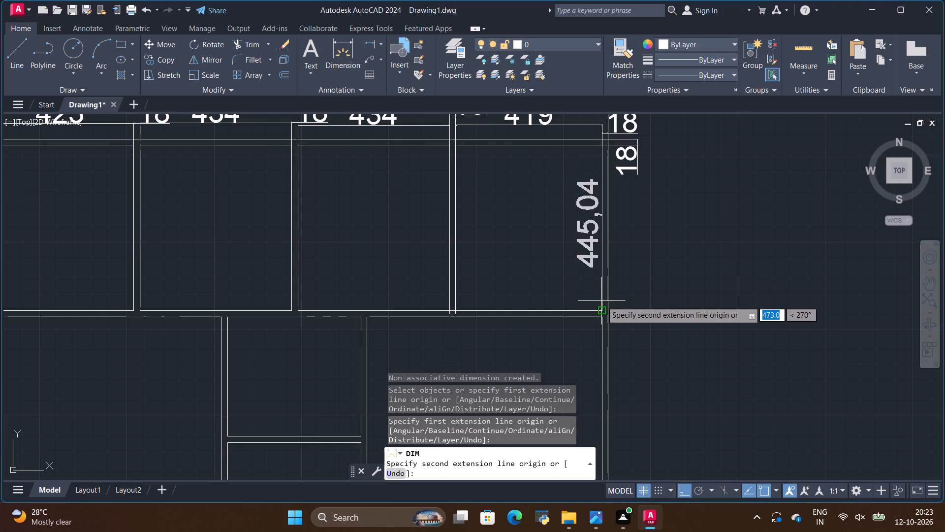
scroll(600, 309, "up", 2)
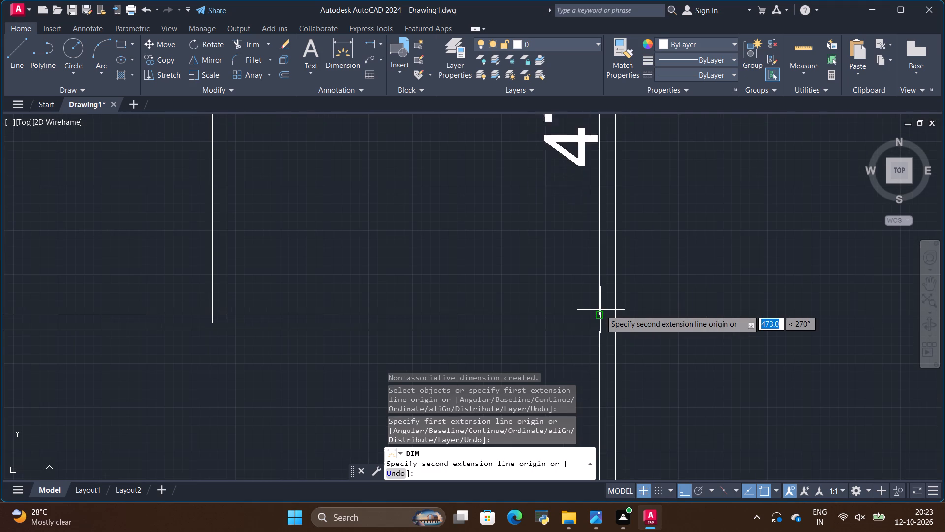
left_click(598, 313)
scroll(645, 317, "down", 2)
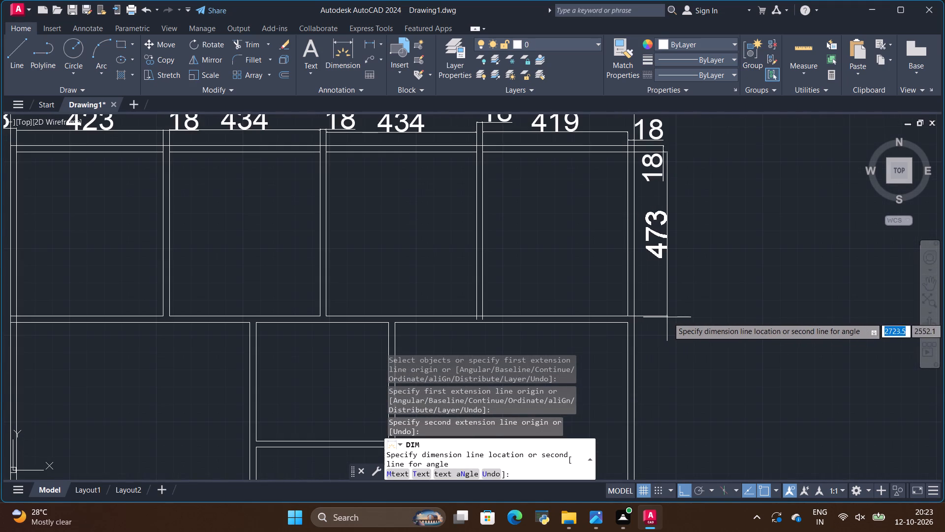
left_click(671, 317)
Dimension the thickness of the horizontal panel beneath the upper compartments, placing its line outside the right side panel, slightly beyond the compartment height dimension.
scroll(637, 337, "up", 2)
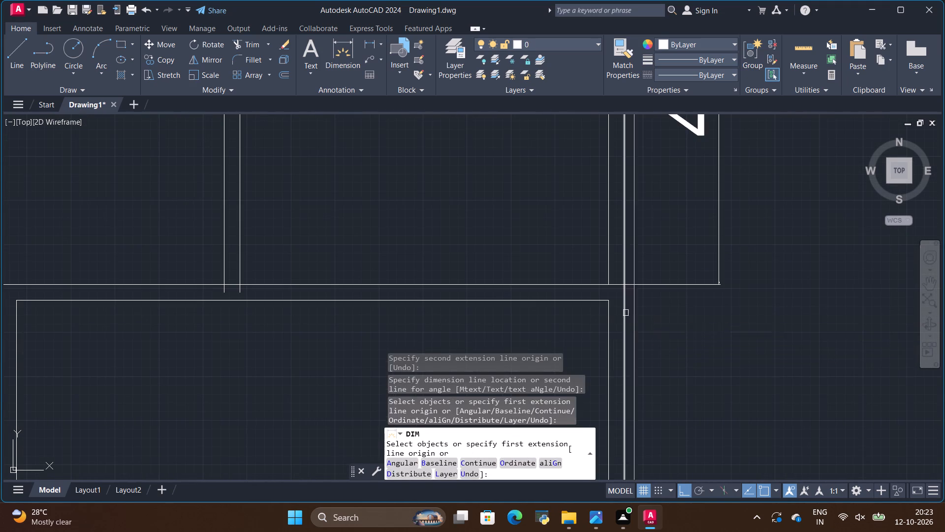
left_click(609, 283)
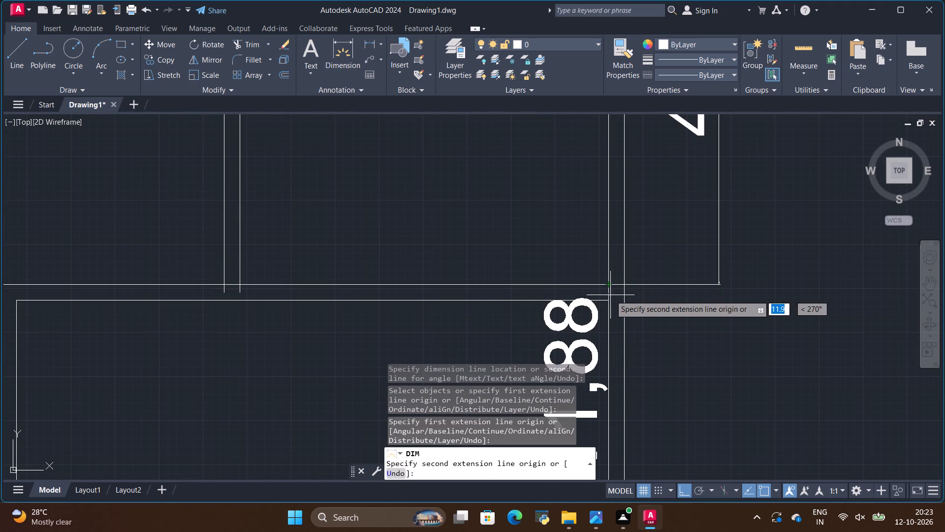
left_click(610, 301)
left_click(739, 297)
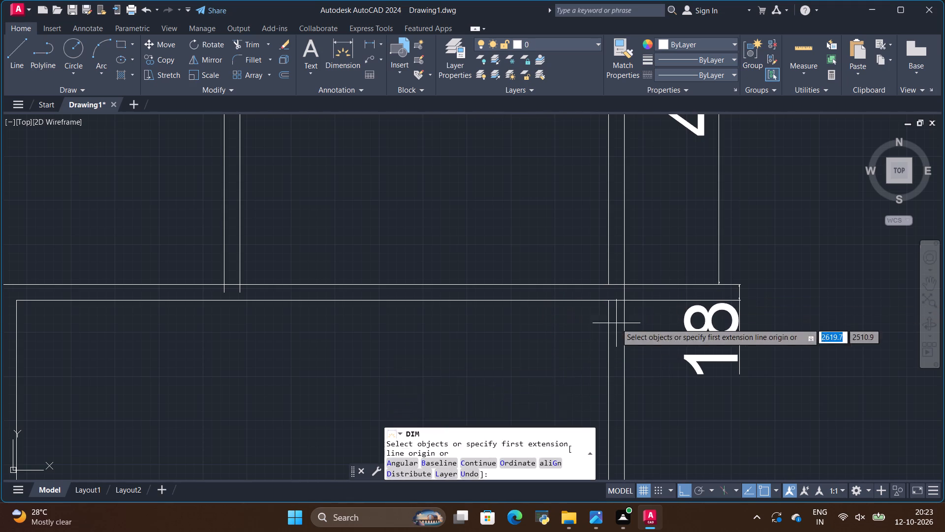
Dimension the inside height of the tall right compartment down to the panel above the drawers, placing its line outside the right side panel.
left_click(608, 303)
scroll(608, 248, "down", 3)
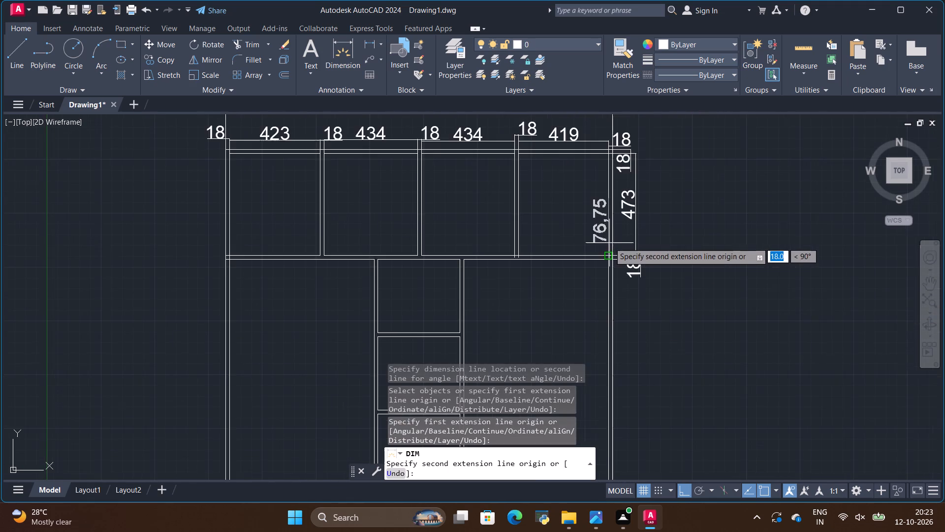
scroll(612, 237, "down", 3)
scroll(613, 293, "up", 4)
scroll(619, 252, "down", 3)
scroll(605, 291, "up", 3)
scroll(613, 179, "up", 2)
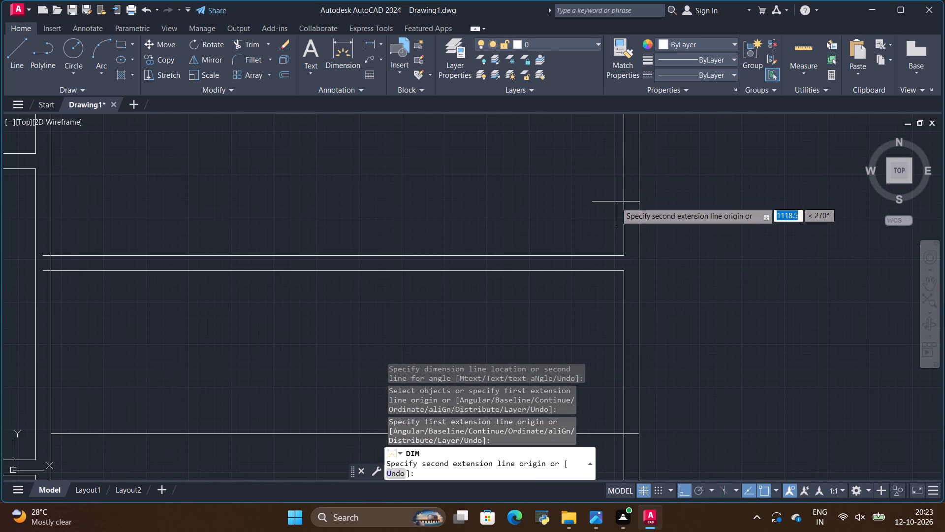
left_click(625, 255)
scroll(629, 284, "down", 3)
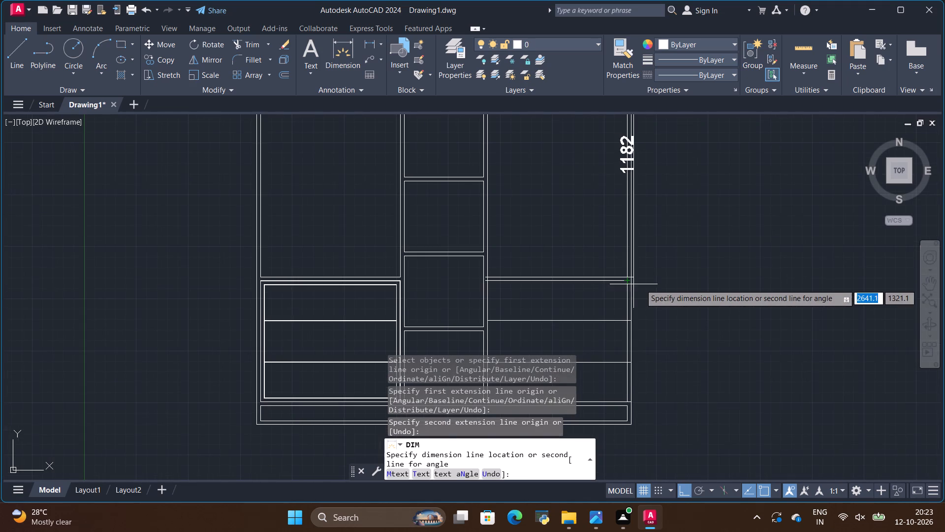
scroll(666, 286, "down", 2)
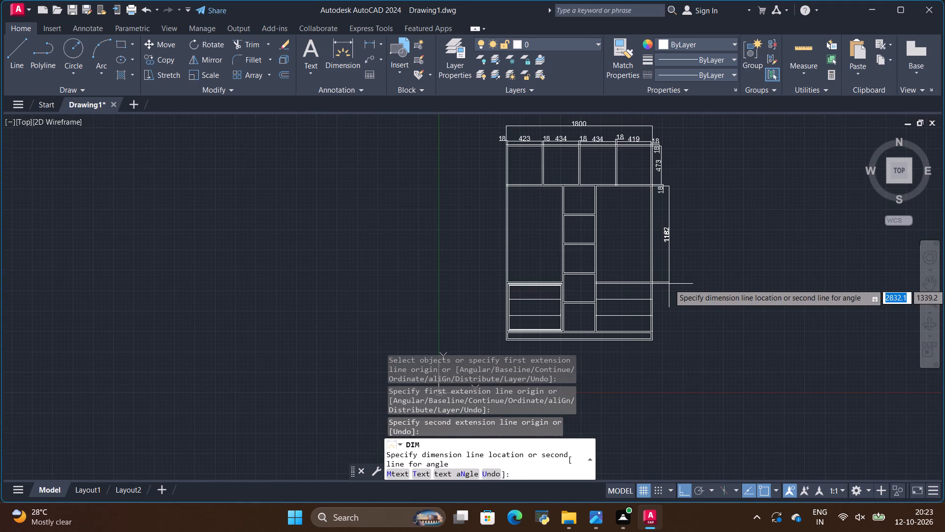
left_click(667, 279)
Dimension the thickness of the panel between the tall right compartment and its drawers, placing its line outside the right side panel.
scroll(644, 304, "up", 1)
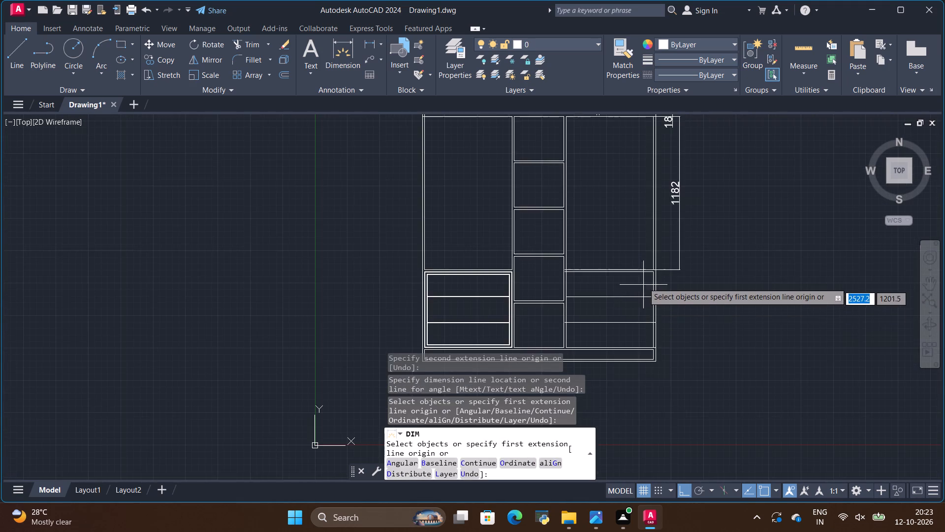
scroll(648, 255, "up", 3)
scroll(654, 311, "up", 2)
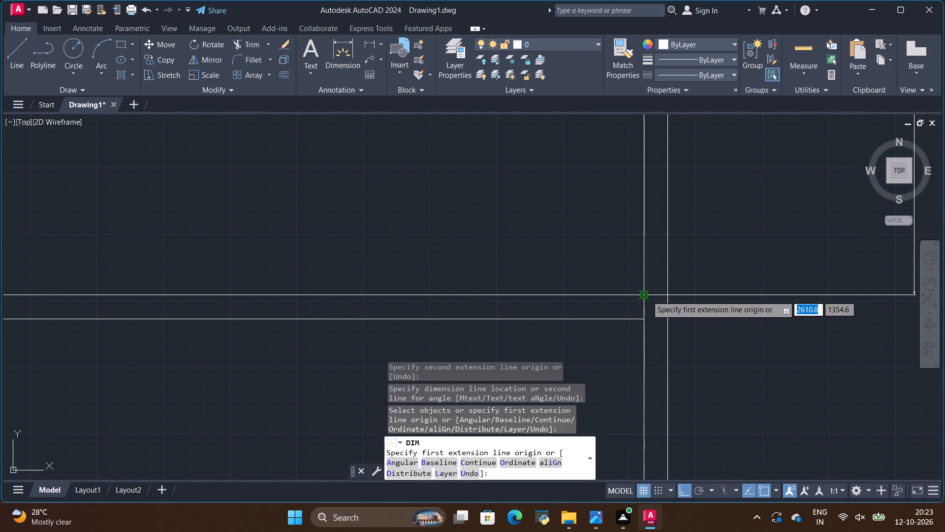
left_click(647, 296)
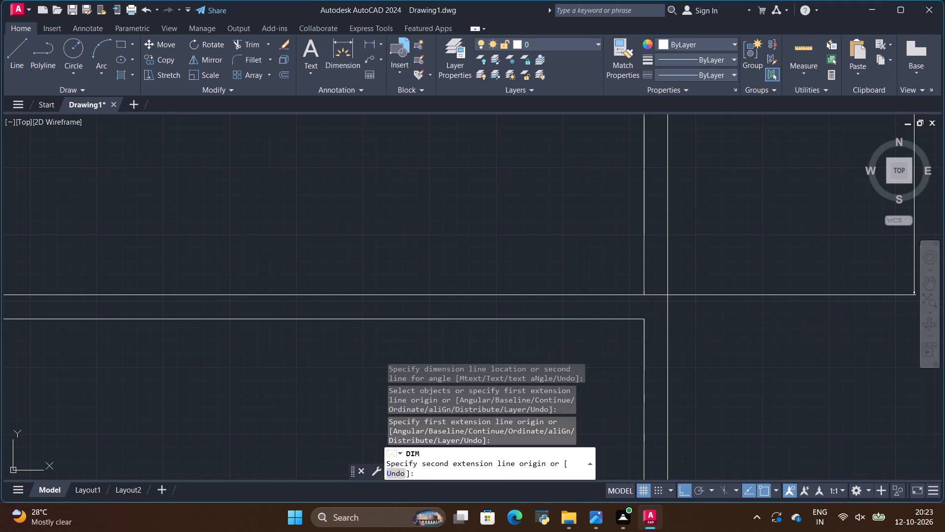
left_click(644, 318)
scroll(565, 276, "down", 2)
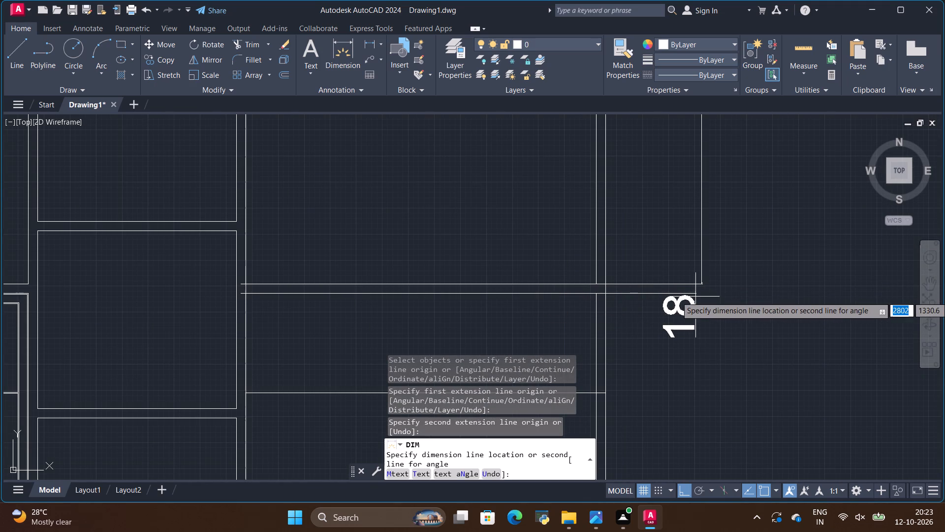
left_click(689, 298)
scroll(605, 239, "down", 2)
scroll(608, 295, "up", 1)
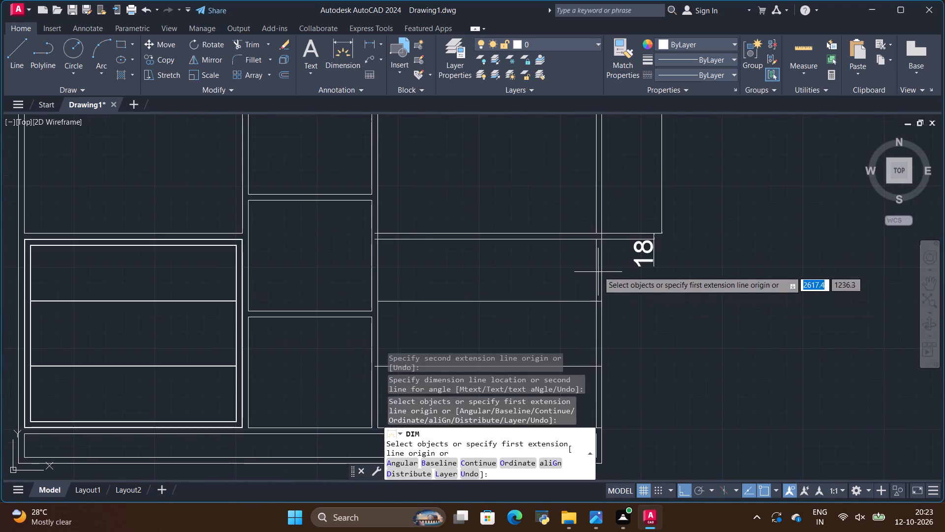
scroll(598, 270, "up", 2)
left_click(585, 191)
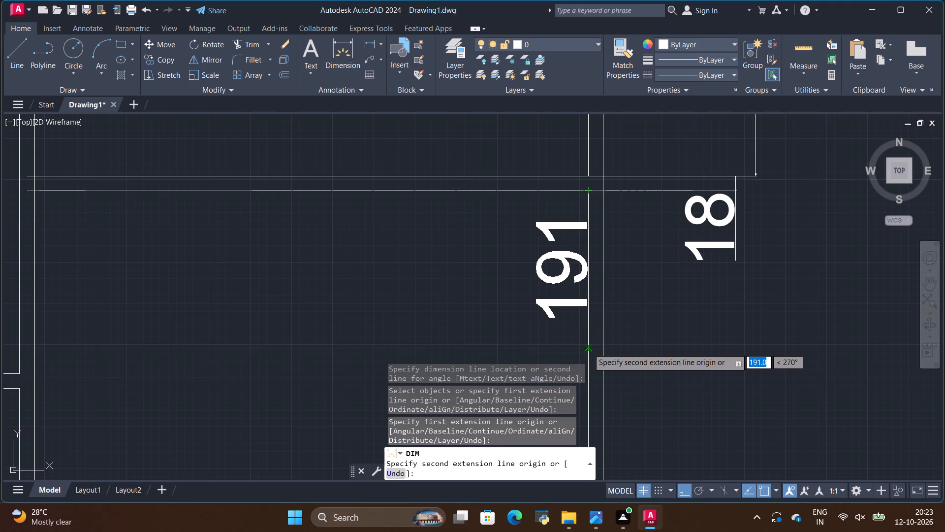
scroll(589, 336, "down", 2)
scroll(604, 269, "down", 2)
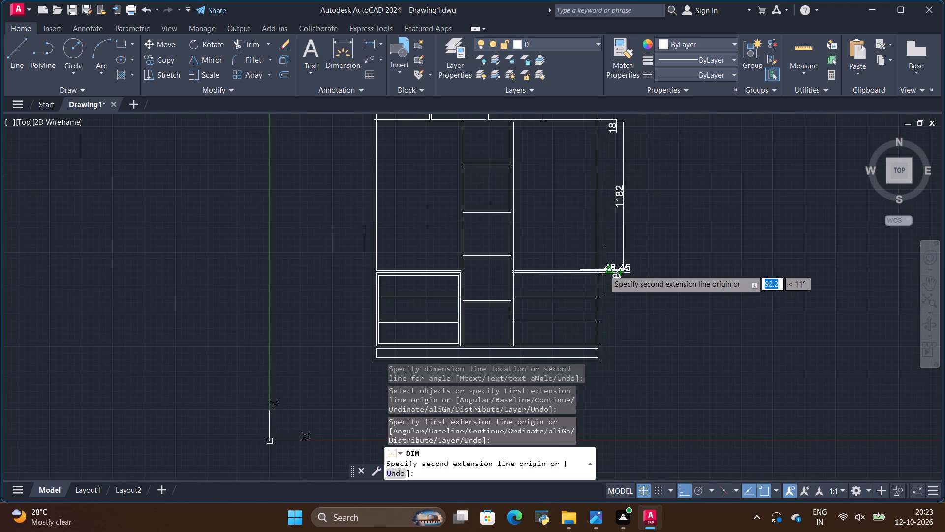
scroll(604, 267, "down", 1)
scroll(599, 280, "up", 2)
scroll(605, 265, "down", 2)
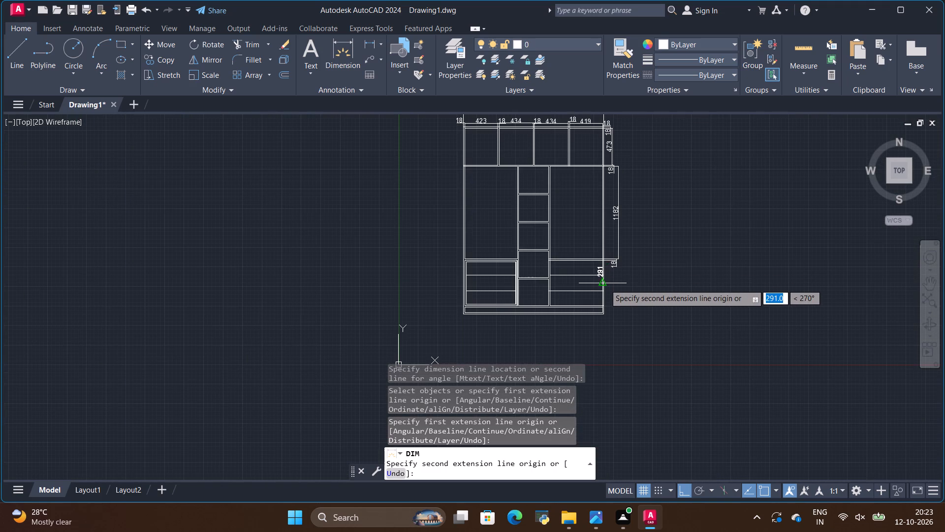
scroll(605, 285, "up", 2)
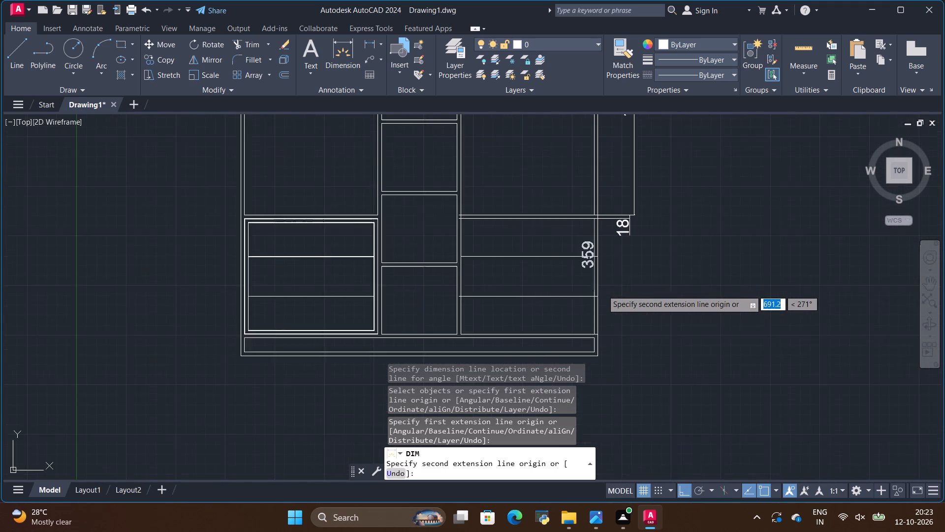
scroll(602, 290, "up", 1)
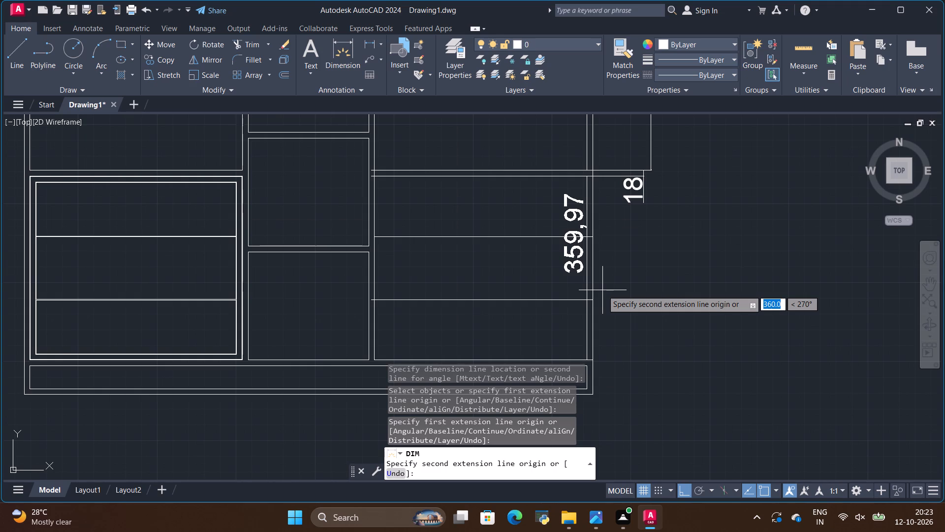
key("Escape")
Examine the whole wardrobe elevation and the dimensions placed along its top and right side to see which parts still lack dimensions.
scroll(599, 236, "down", 2)
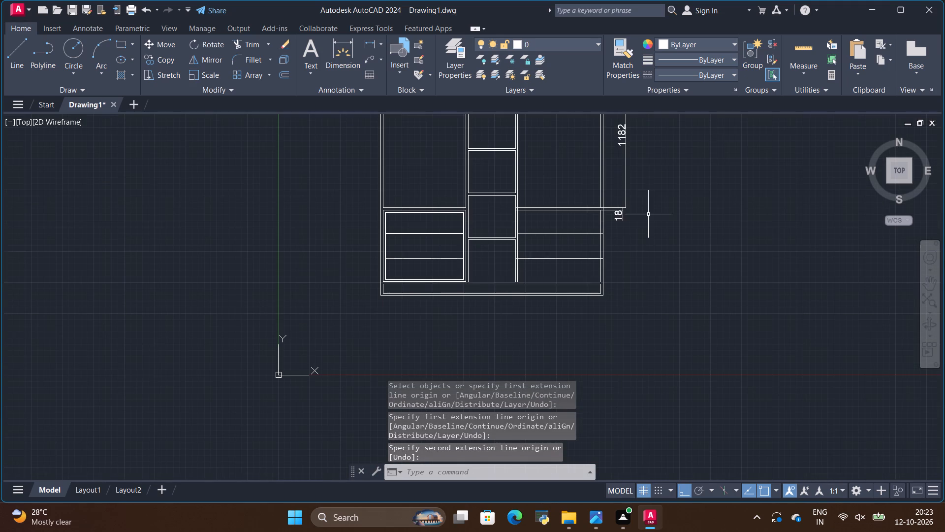
scroll(379, 237, "up", 2)
scroll(423, 219, "down", 3)
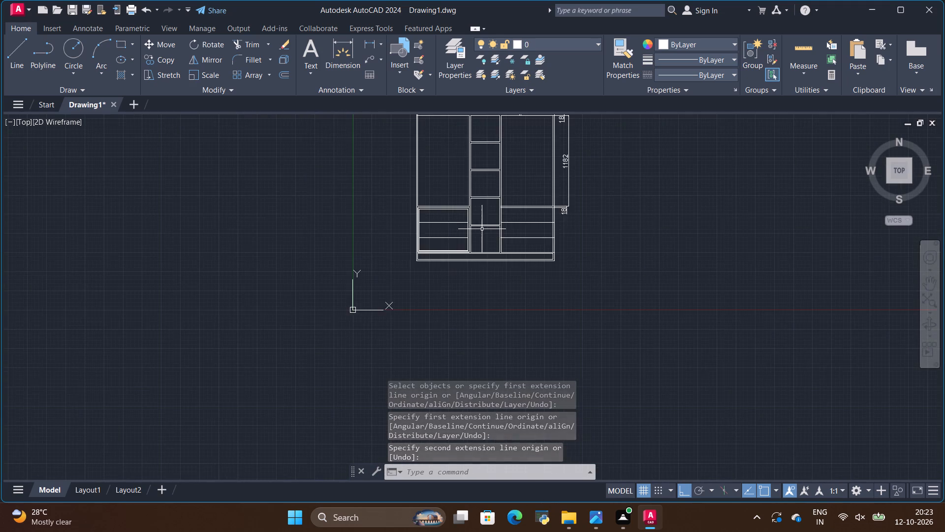
scroll(483, 229, "down", 1)
scroll(488, 151, "up", 1)
scroll(515, 208, "down", 2)
scroll(504, 170, "up", 2)
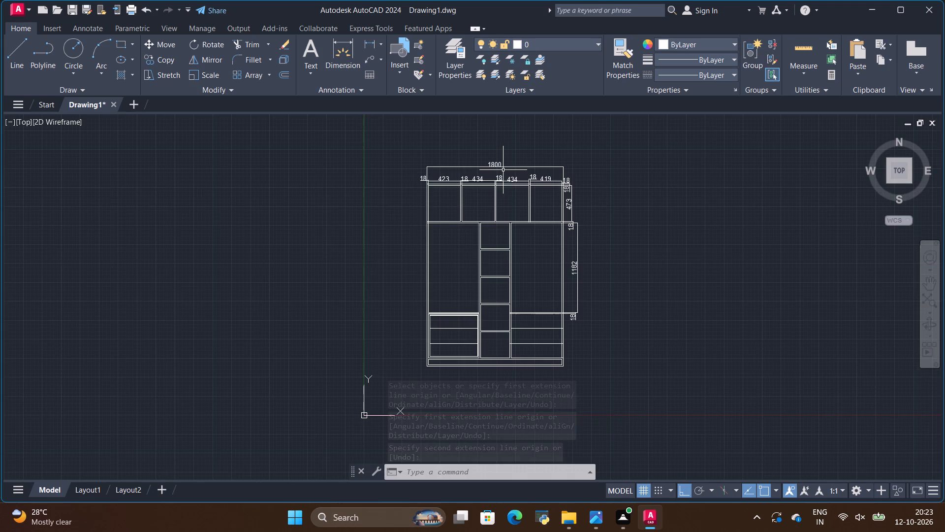
scroll(501, 184, "up", 4)
scroll(528, 214, "down", 2)
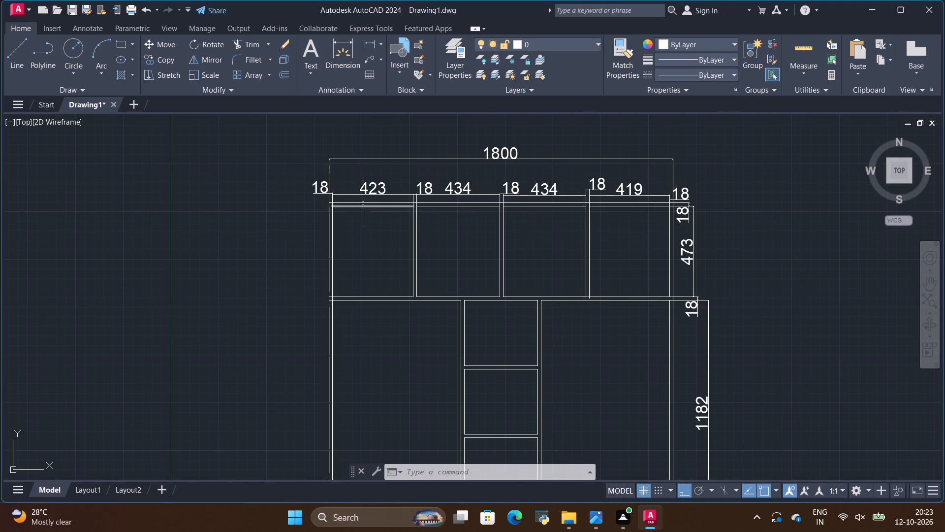
scroll(363, 203, "up", 1)
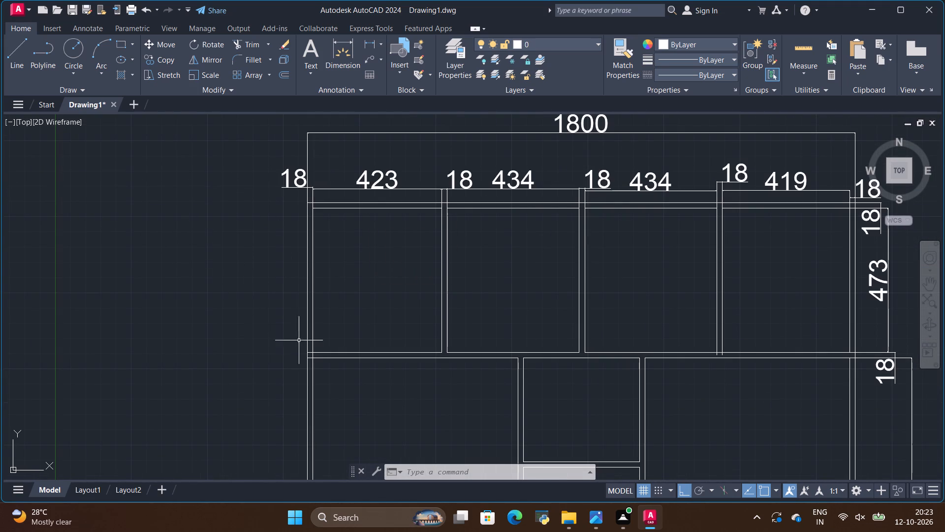
scroll(275, 224, "down", 2)
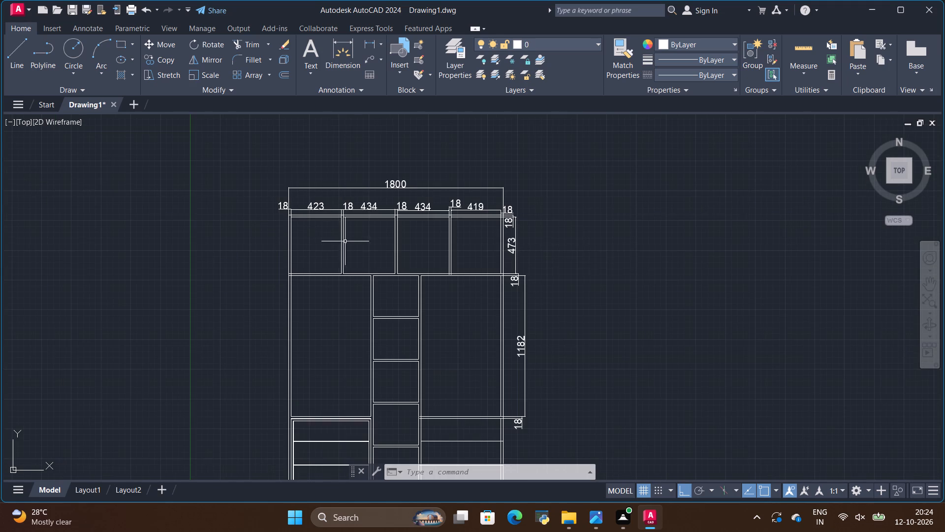
scroll(577, 229, "down", 1)
scroll(514, 210, "up", 1)
scroll(533, 258, "up", 1)
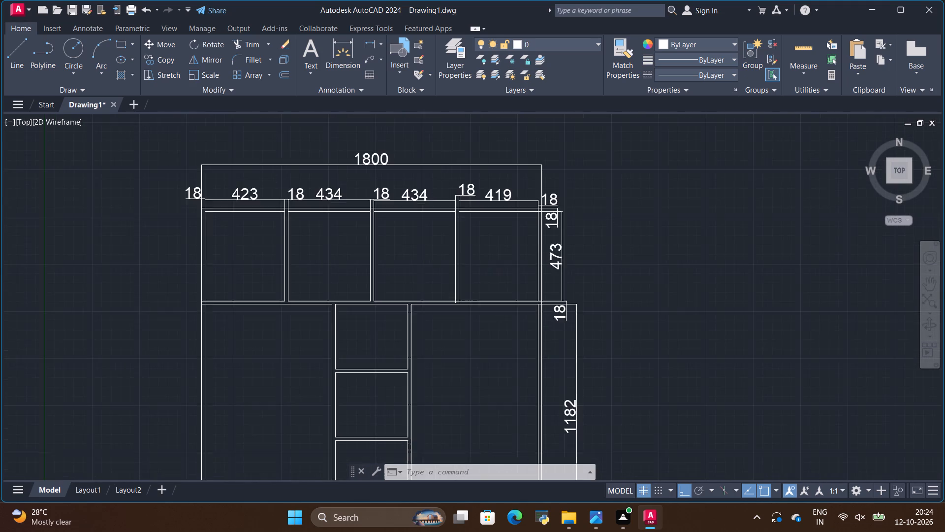
scroll(533, 258, "up", 1)
scroll(676, 181, "down", 2)
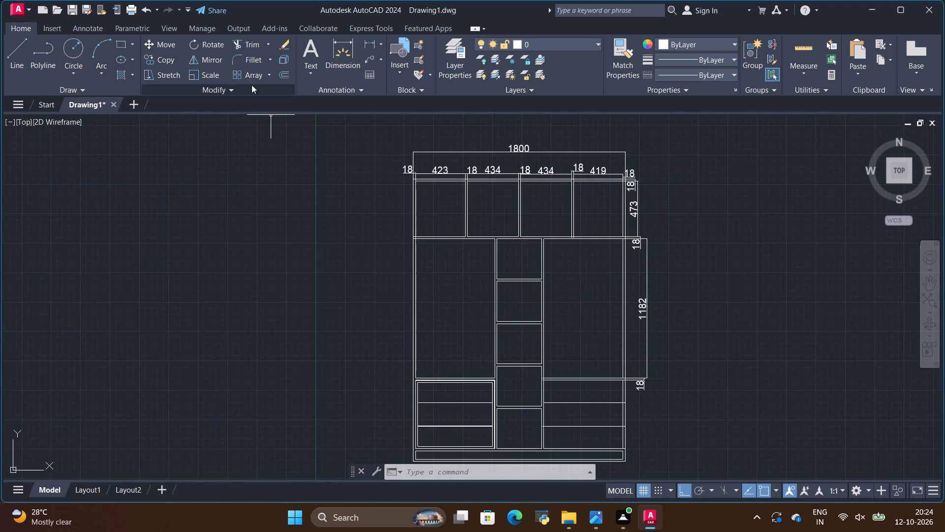
Dimension the inside width of the tall left compartment, placing its line just above the horizontal panel under the upper compartments.
left_click(335, 59)
scroll(553, 264, "up", 2)
scroll(513, 183, "up", 2)
scroll(520, 192, "down", 2)
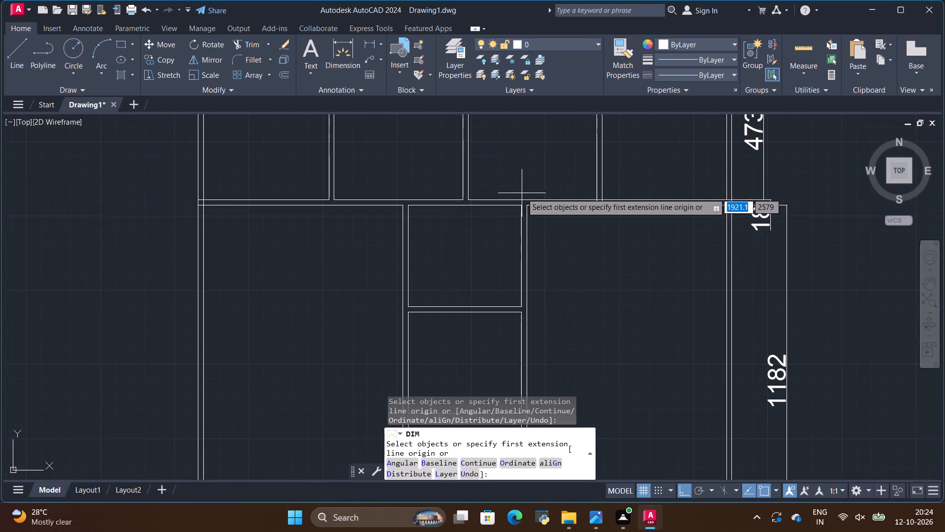
scroll(299, 314, "down", 2)
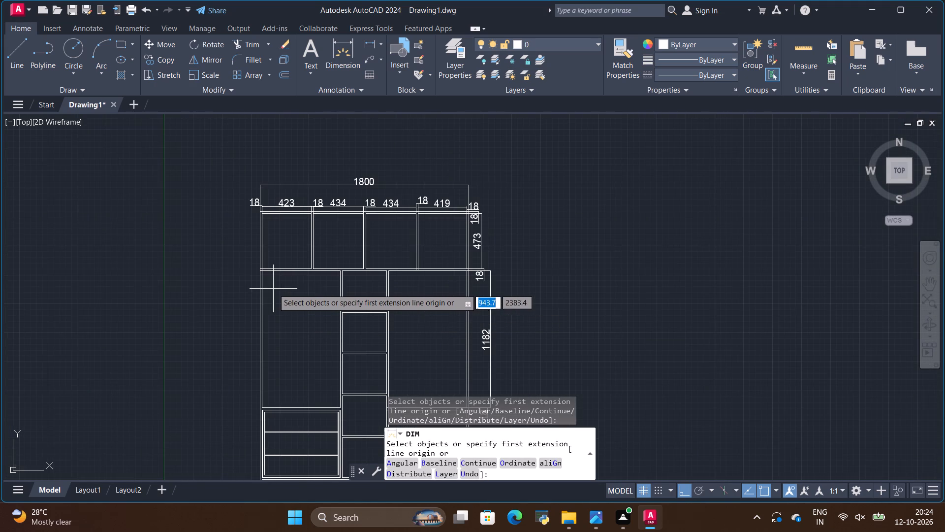
scroll(282, 278, "up", 1)
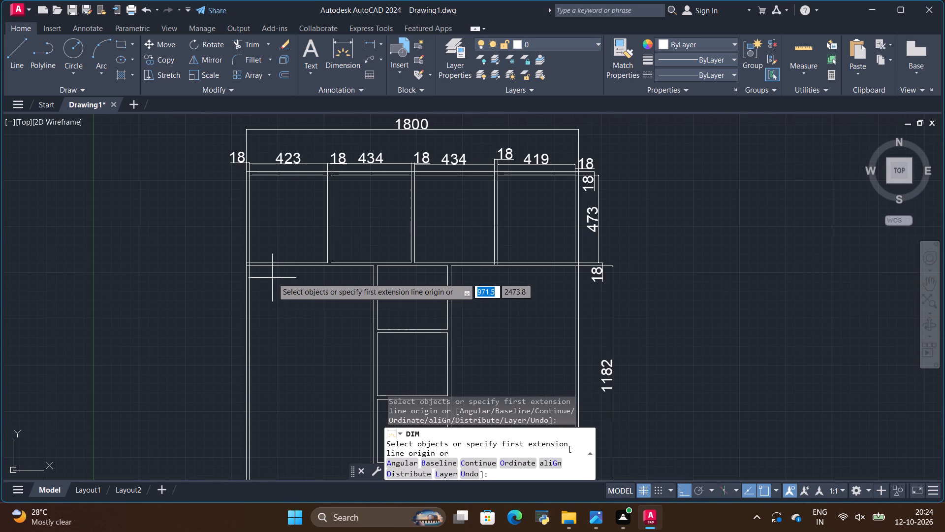
scroll(260, 266, "up", 1)
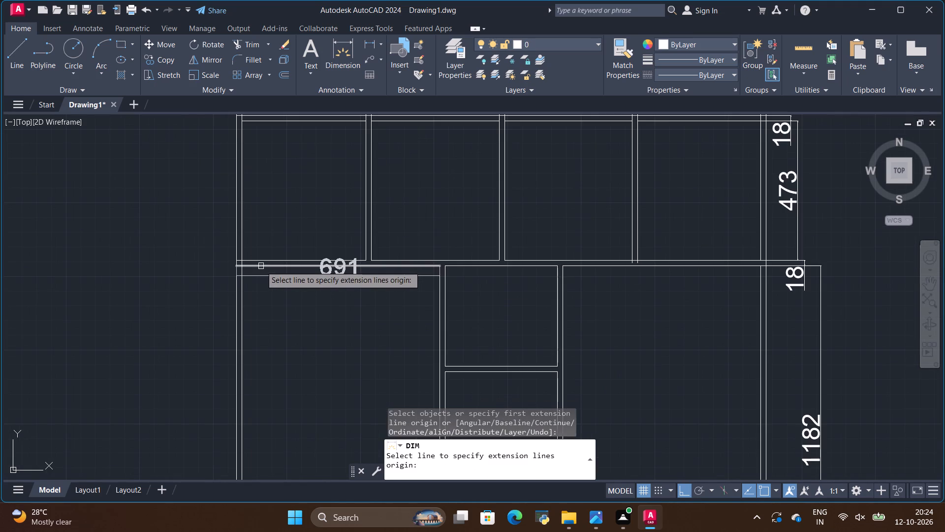
scroll(235, 263, "up", 2)
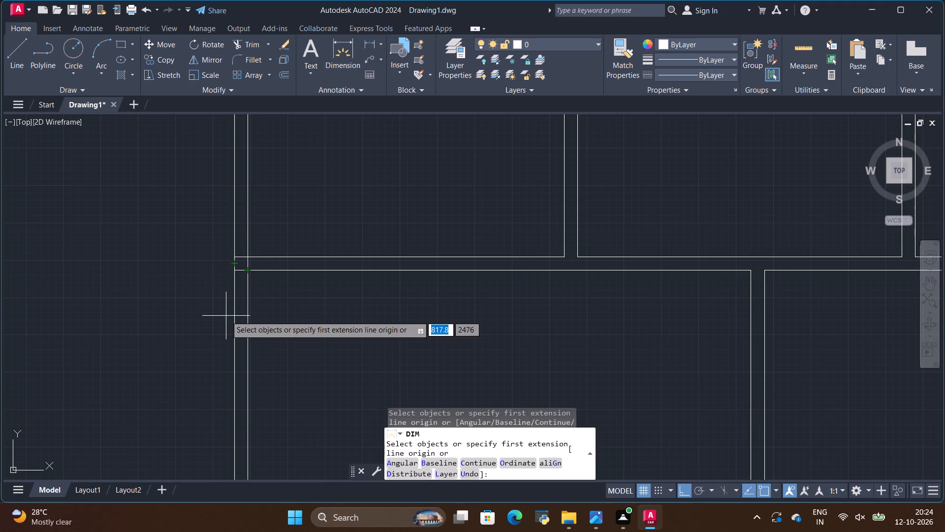
left_click(249, 272)
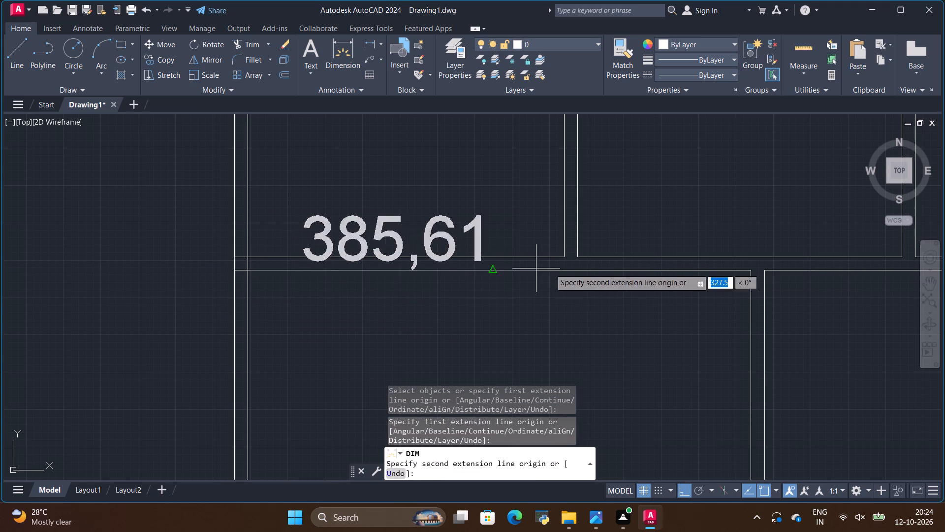
left_click(752, 270)
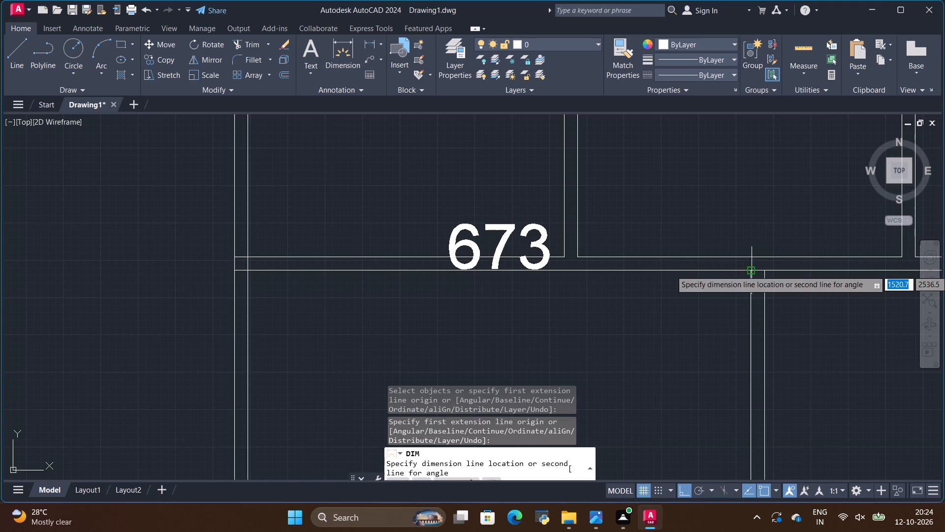
left_click(734, 238)
Dimension the thickness of the vertical divider between the tall left compartment and the central shelves, placing its line just above the horizontal panel.
scroll(354, 299, "down", 4)
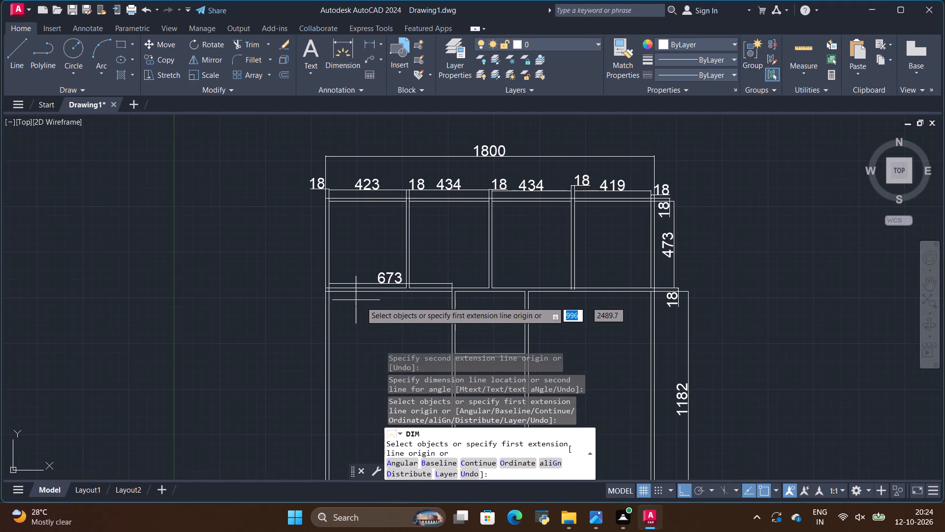
scroll(465, 295, "up", 3)
scroll(418, 267, "up", 2)
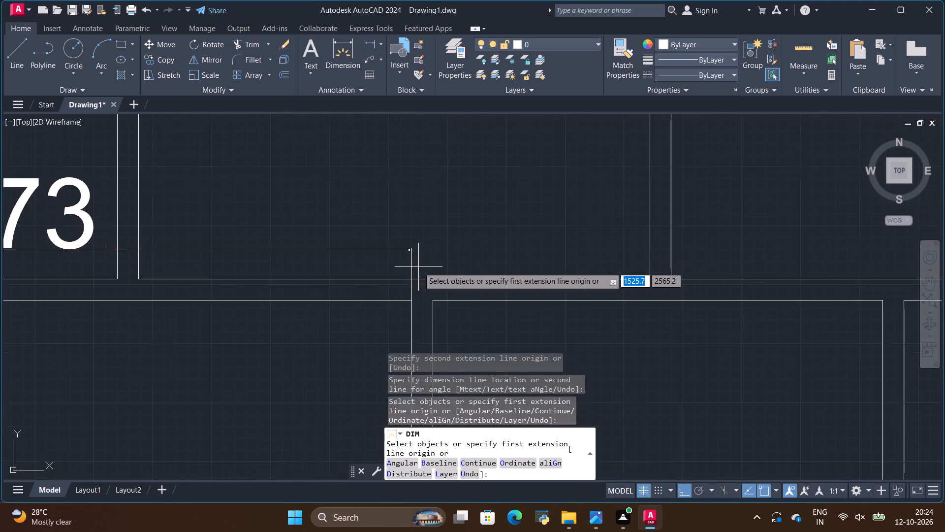
scroll(418, 267, "up", 1)
scroll(413, 240, "down", 2)
scroll(395, 294, "up", 1)
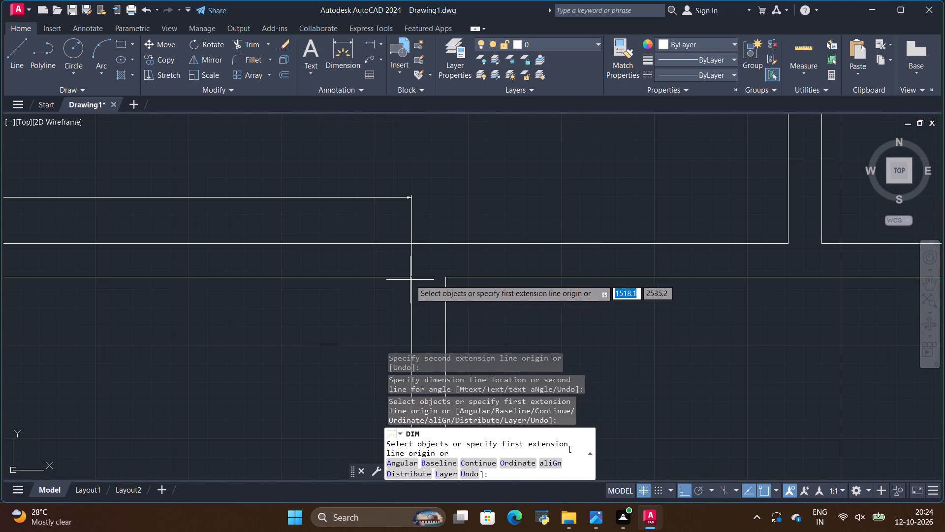
left_click(410, 279)
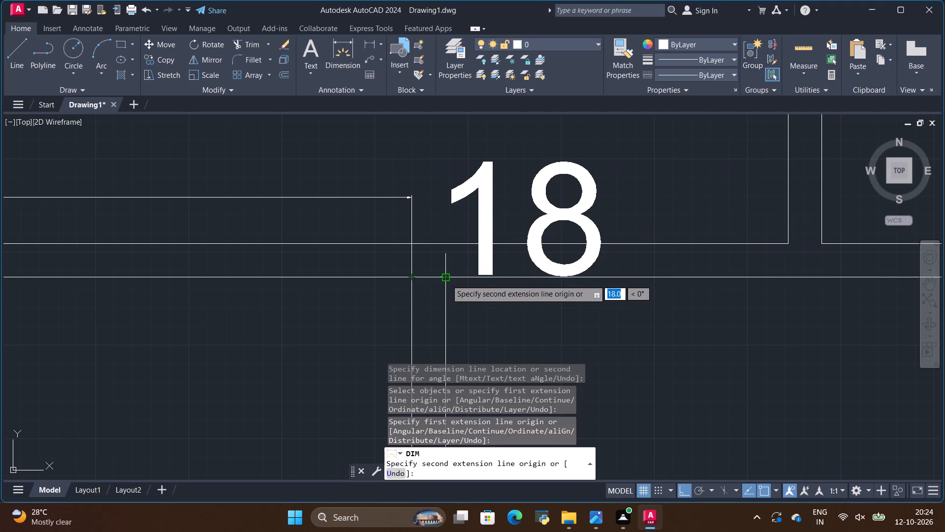
left_click(446, 280)
left_click(424, 206)
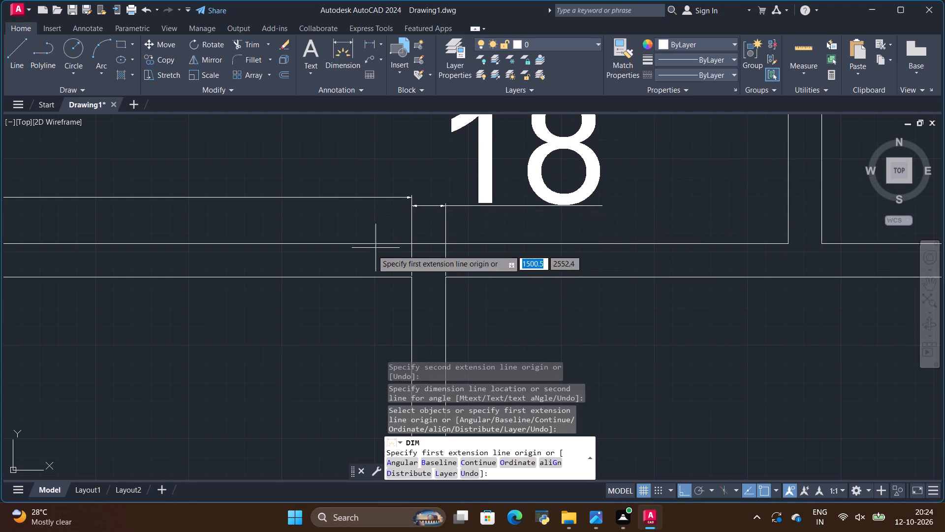
Dimension the inside width of the central shelf column, placing its line inside the topmost shelf compartment.
left_click(448, 280)
scroll(357, 272, "down", 2)
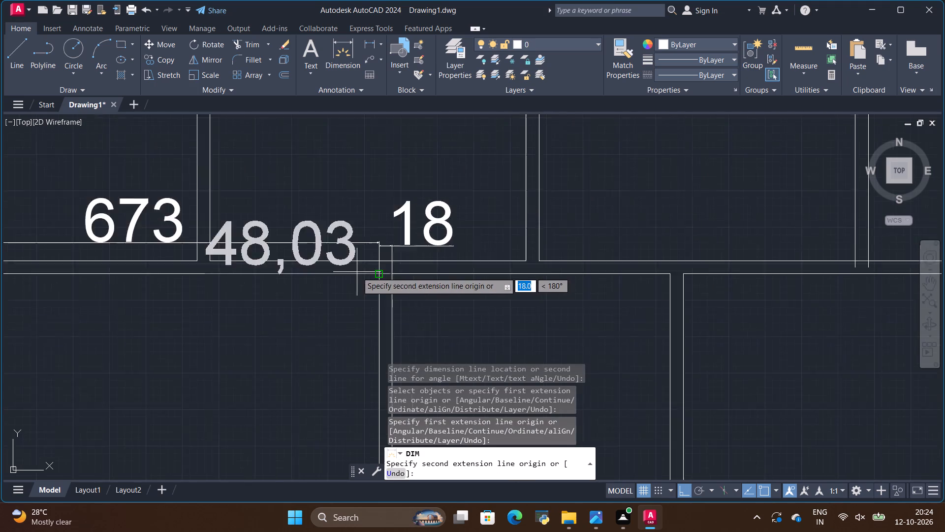
scroll(357, 272, "down", 1)
scroll(555, 278, "up", 1)
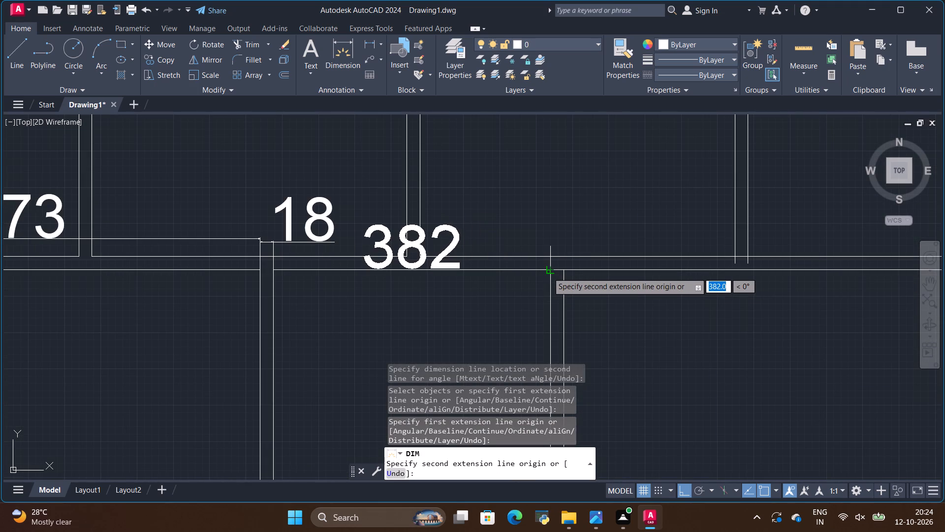
left_click(548, 272)
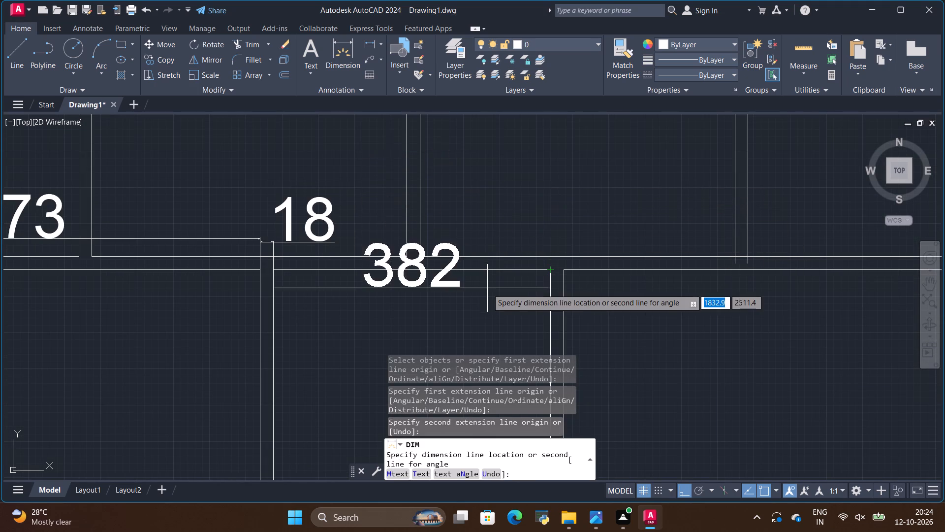
scroll(487, 289, "down", 4)
left_click(487, 293)
Dimension the thickness of the vertical divider between the central shelves and the tall right compartment, placing its line just above the horizontal panel.
scroll(495, 267, "up", 3)
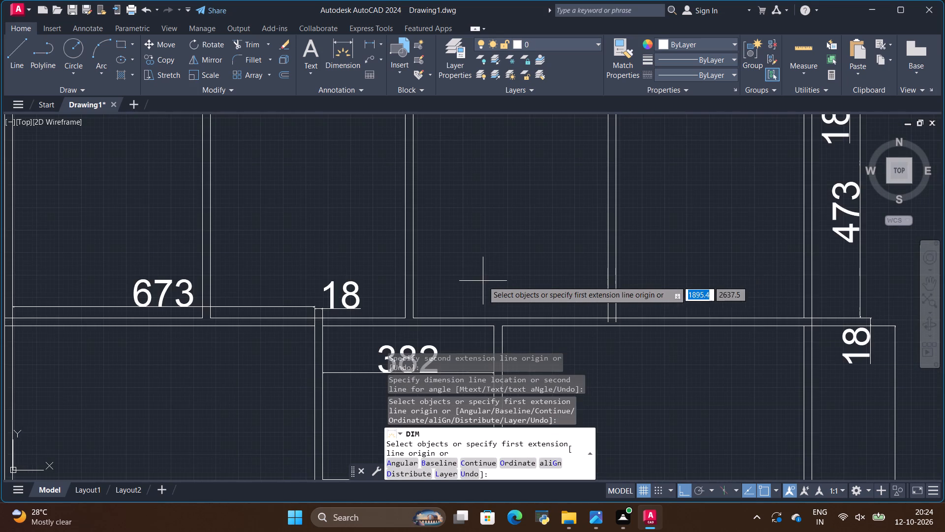
scroll(487, 266, "down", 3)
scroll(487, 281, "up", 4)
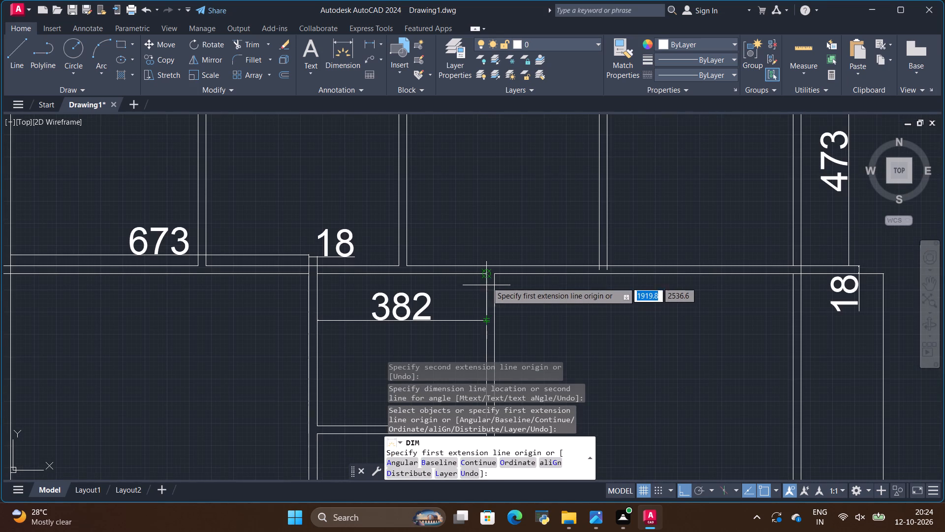
scroll(465, 258, "up", 1)
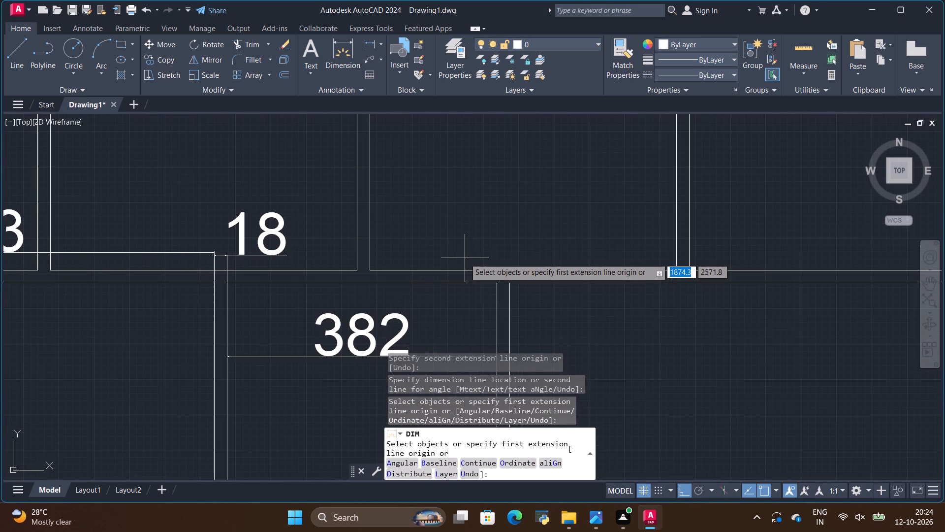
left_click(490, 283)
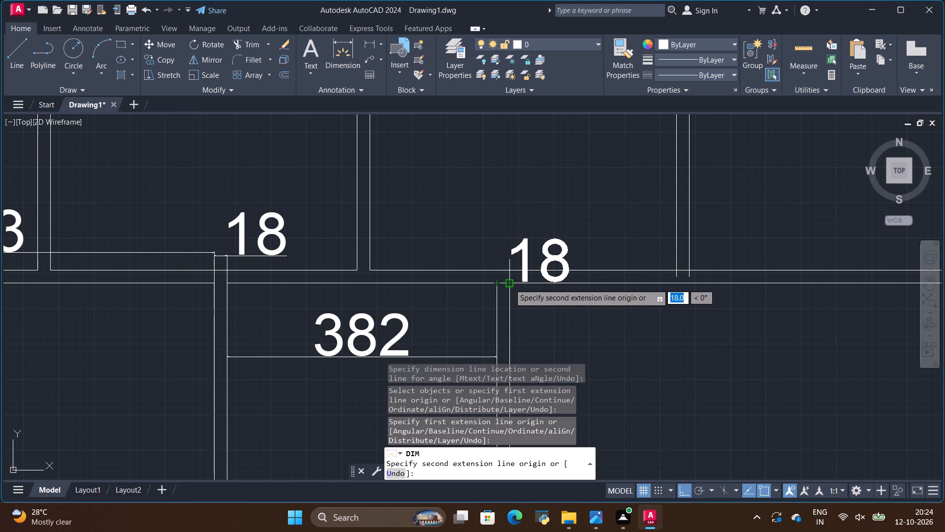
left_click(509, 284)
left_click(496, 248)
Dimension the inside width of the tall right compartment, placing its line inside the compartment just below the horizontal panel.
scroll(367, 252, "down", 2)
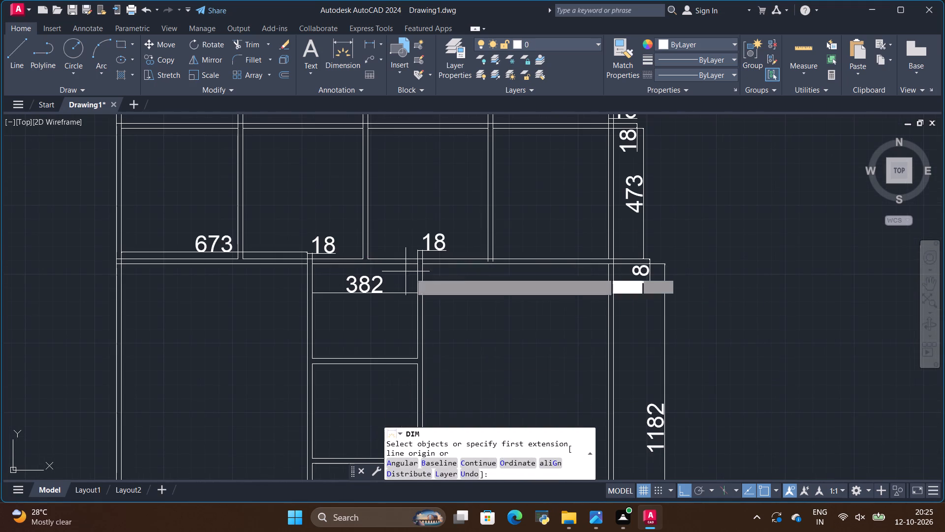
scroll(498, 272, "up", 2)
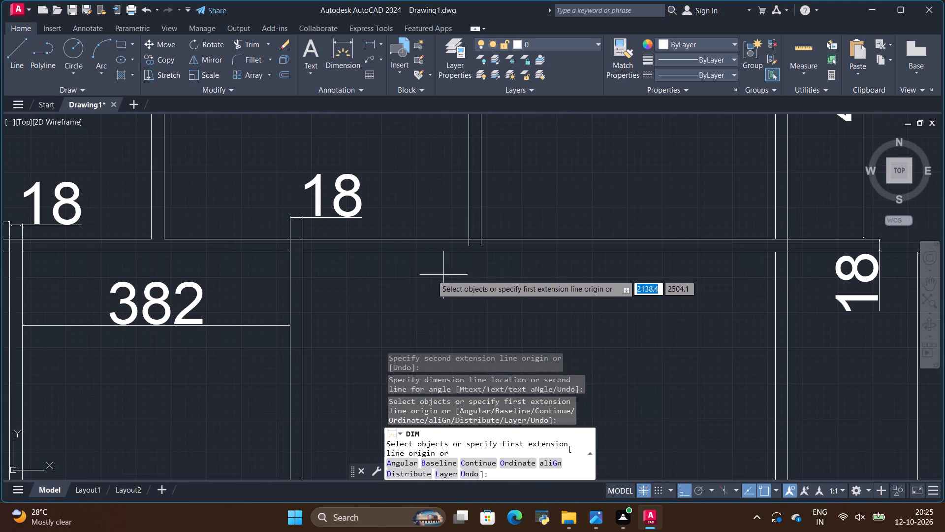
left_click(302, 250)
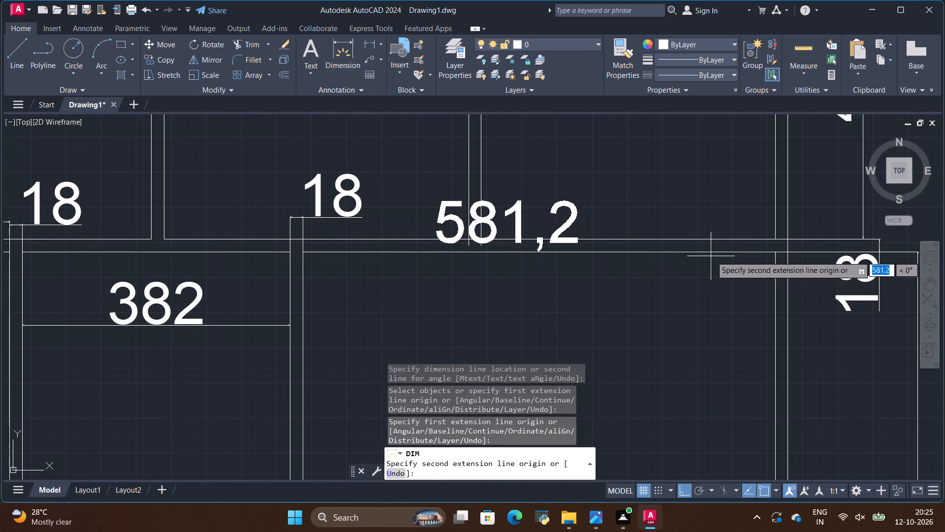
left_click(776, 255)
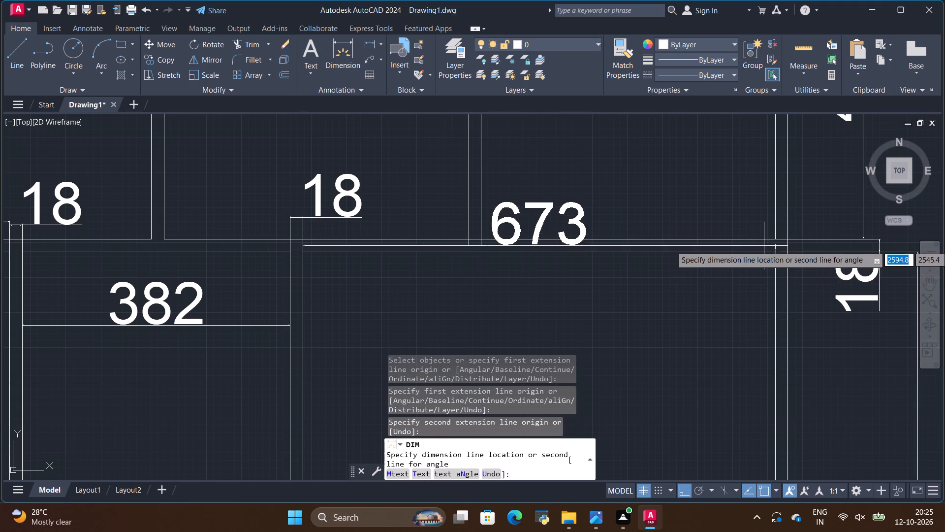
left_click(762, 308)
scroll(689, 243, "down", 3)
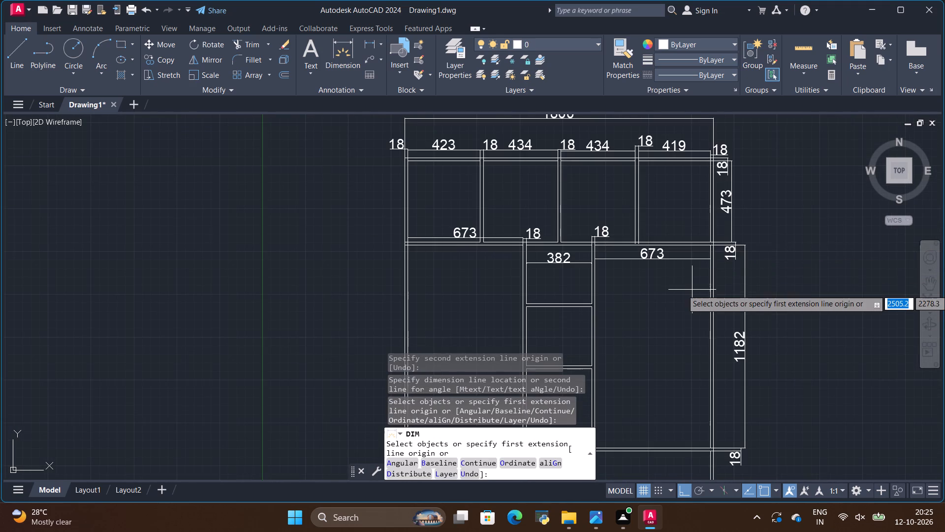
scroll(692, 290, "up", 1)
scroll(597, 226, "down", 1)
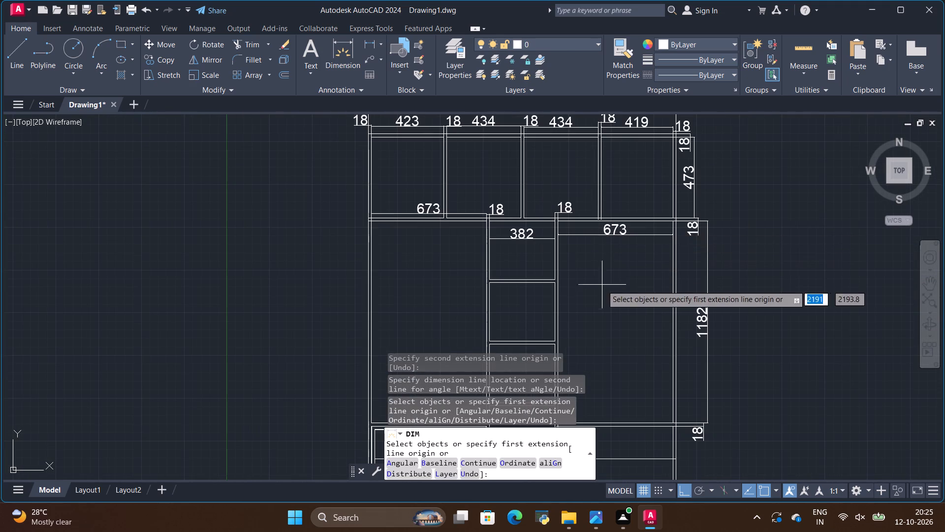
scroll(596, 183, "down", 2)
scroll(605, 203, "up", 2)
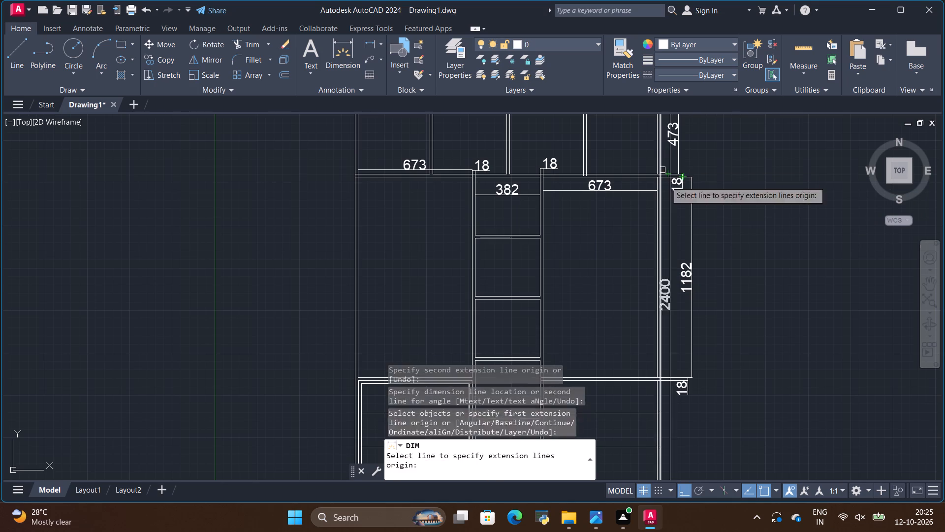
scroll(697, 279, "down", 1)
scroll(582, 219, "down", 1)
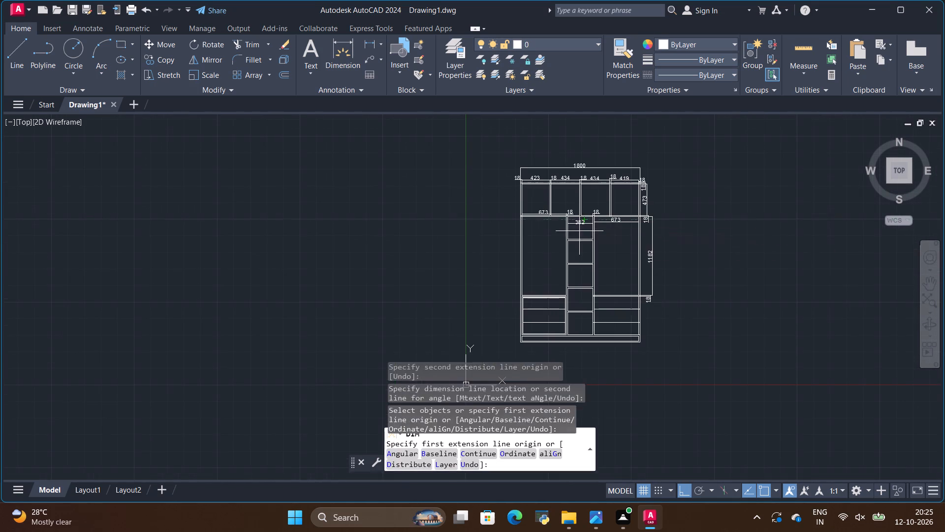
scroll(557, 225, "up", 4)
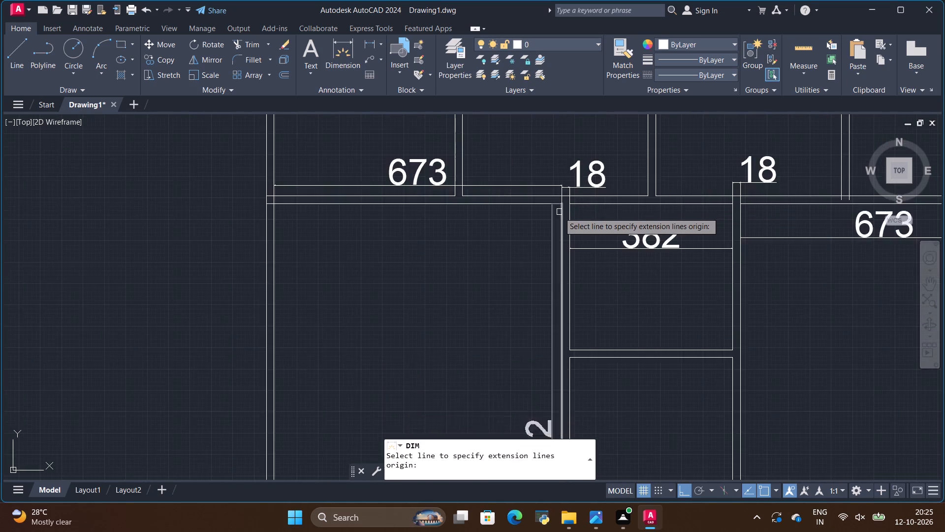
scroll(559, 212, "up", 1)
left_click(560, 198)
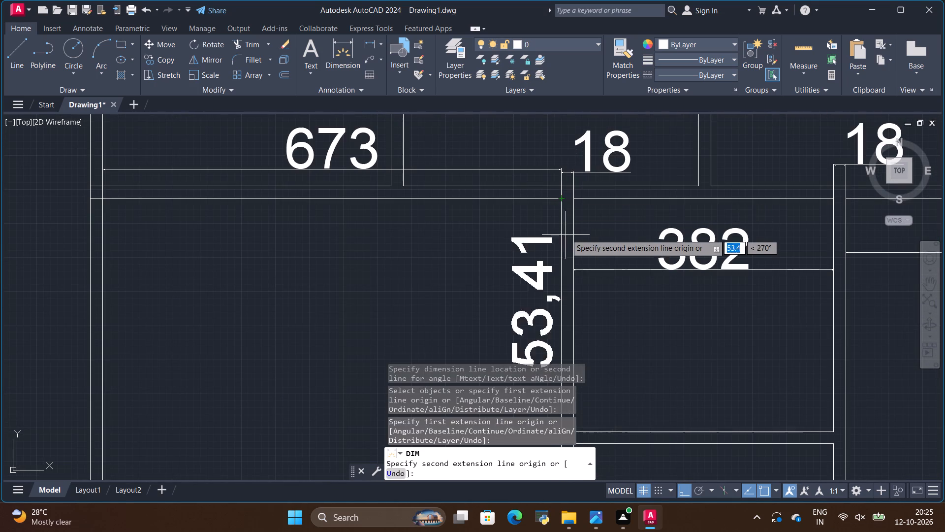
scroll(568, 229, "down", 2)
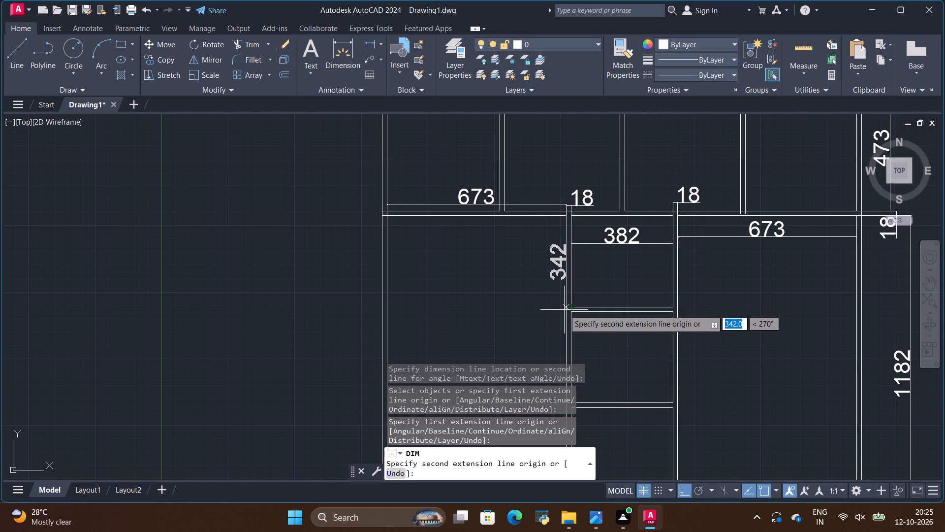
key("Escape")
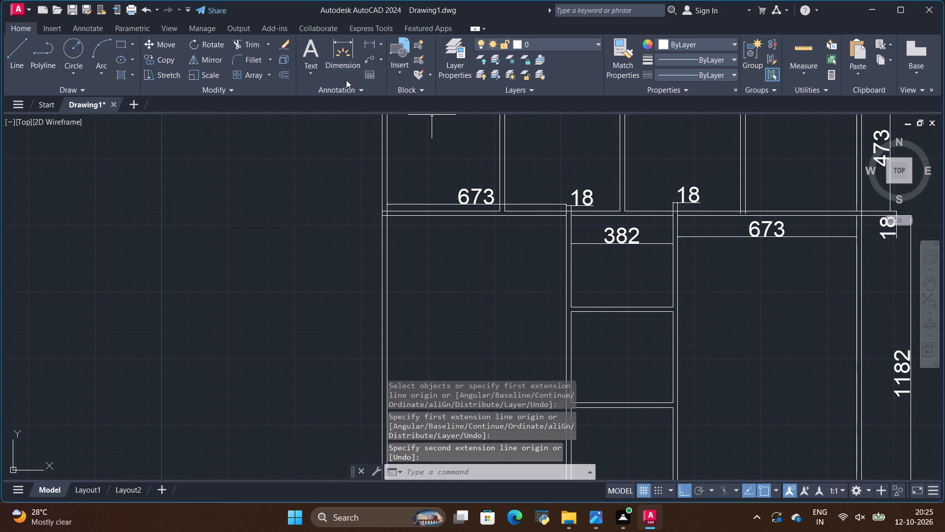
Dimension the inside height of the topmost central shelf compartment, placing its line inside the tall left compartment beside the divider.
left_click(331, 49)
scroll(562, 263, "up", 1)
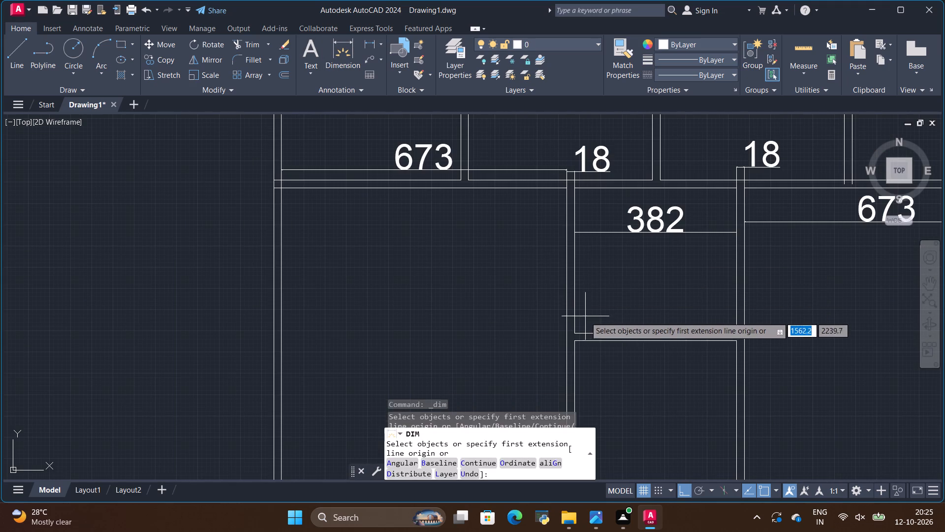
left_click(576, 332)
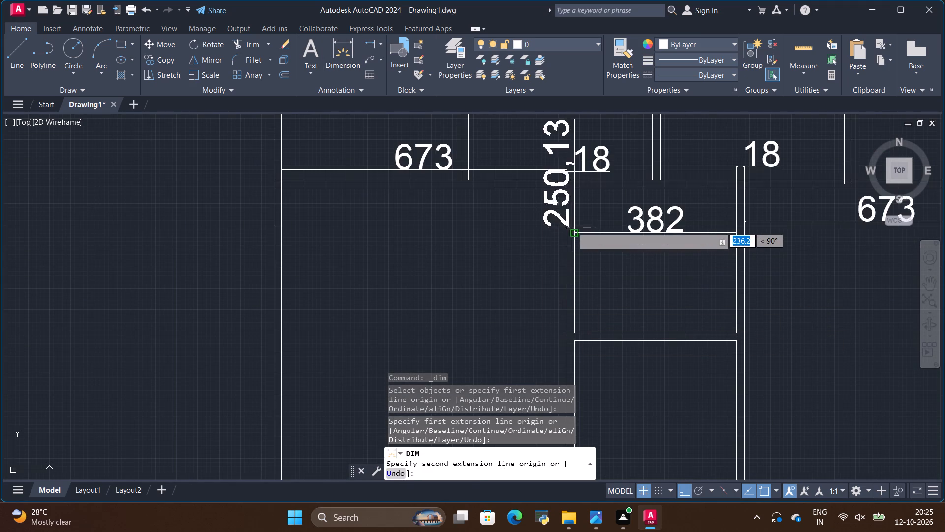
left_click(575, 187)
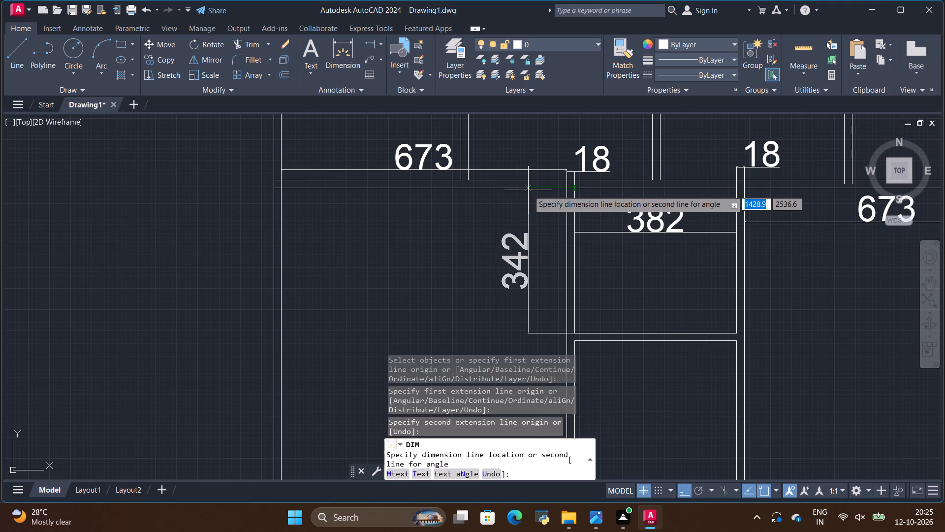
left_click(527, 191)
scroll(598, 218, "down", 2)
scroll(591, 327, "up", 1)
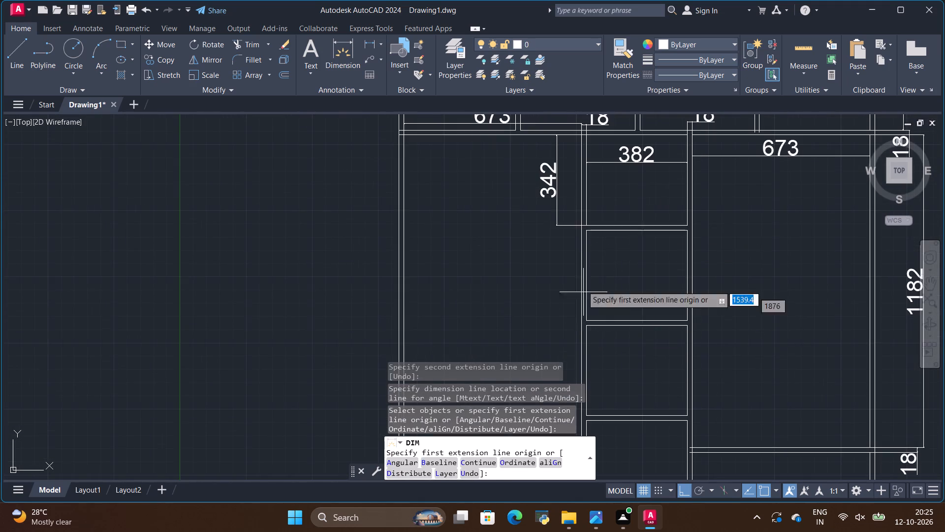
Dimension the thickness of the shelf below the topmost central compartment, placing its line inside the tall left compartment.
scroll(579, 209, "up", 2)
left_click(587, 232)
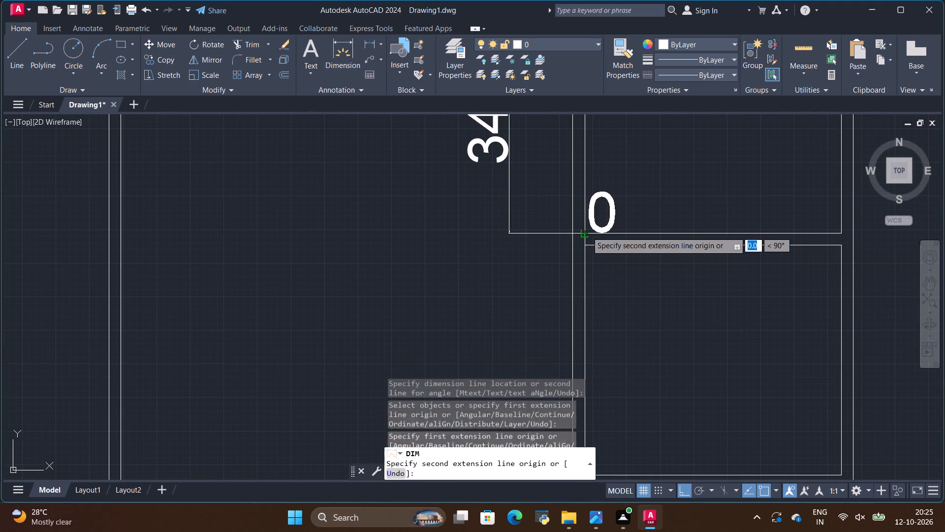
left_click(587, 247)
left_click(505, 246)
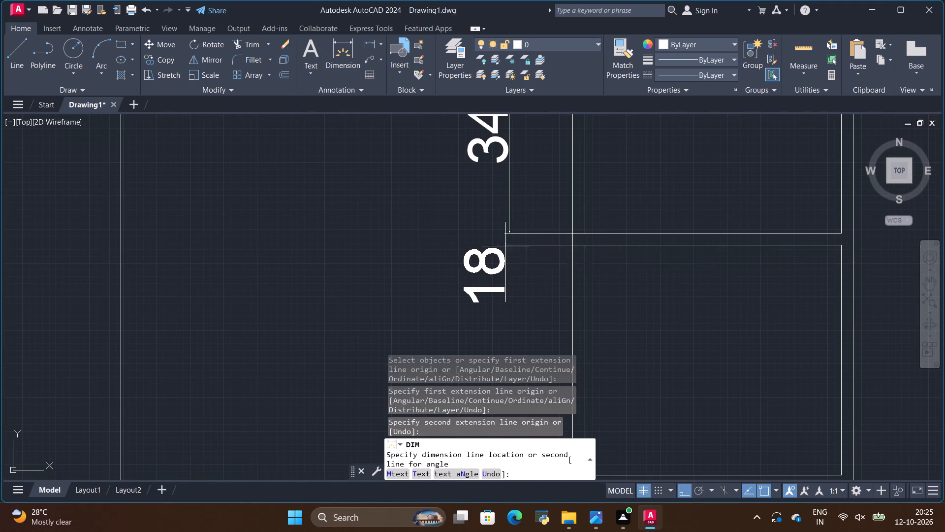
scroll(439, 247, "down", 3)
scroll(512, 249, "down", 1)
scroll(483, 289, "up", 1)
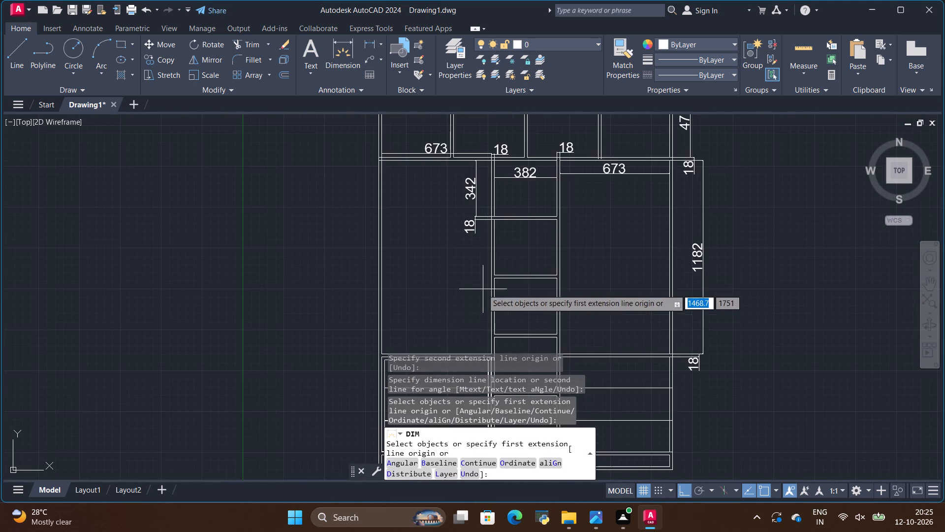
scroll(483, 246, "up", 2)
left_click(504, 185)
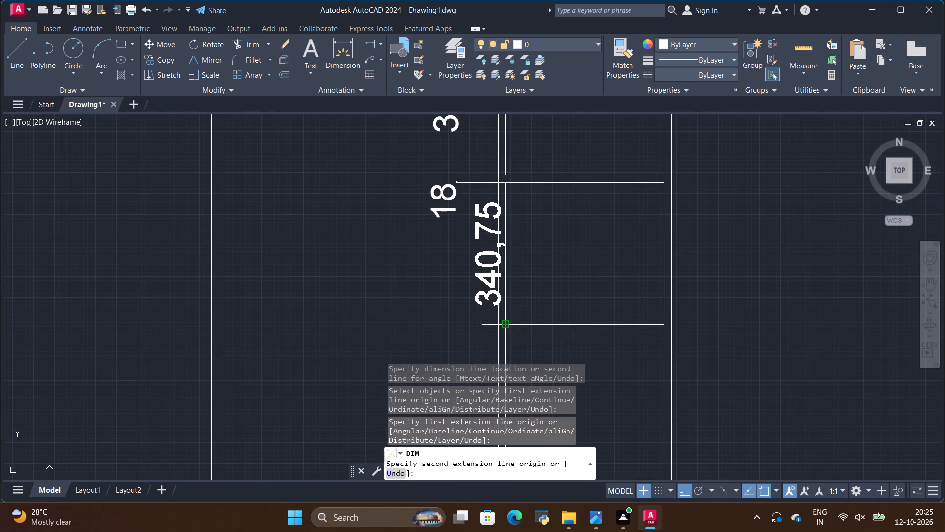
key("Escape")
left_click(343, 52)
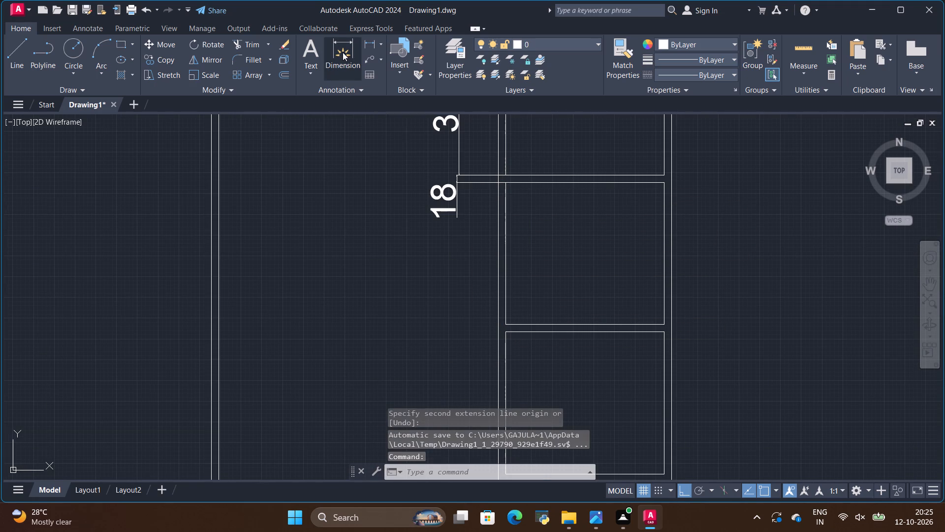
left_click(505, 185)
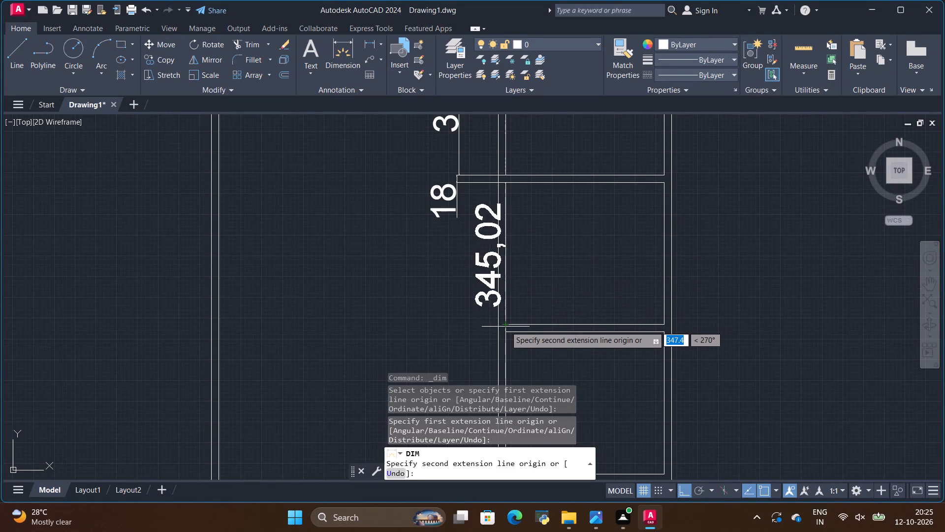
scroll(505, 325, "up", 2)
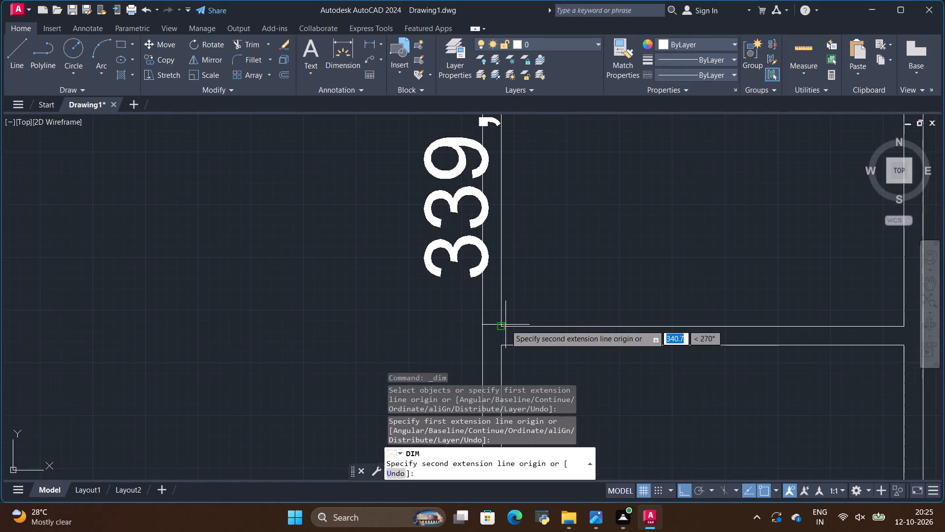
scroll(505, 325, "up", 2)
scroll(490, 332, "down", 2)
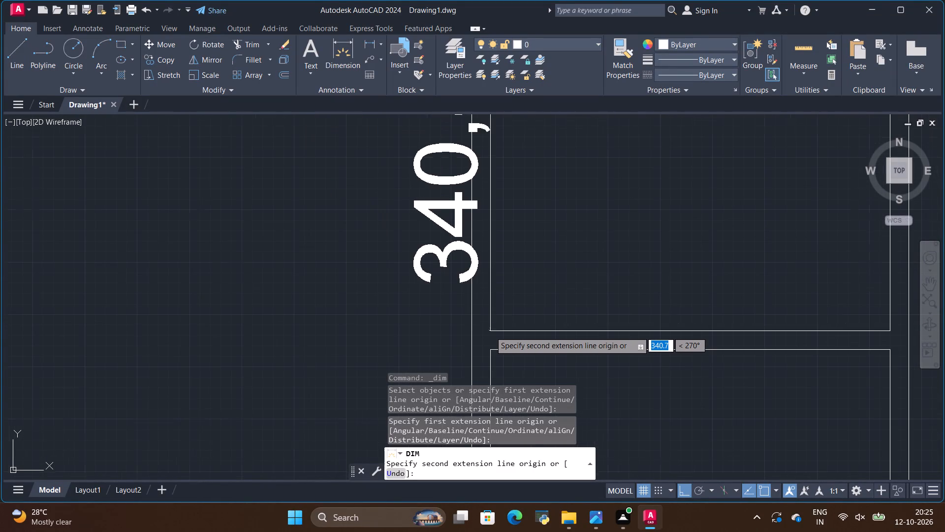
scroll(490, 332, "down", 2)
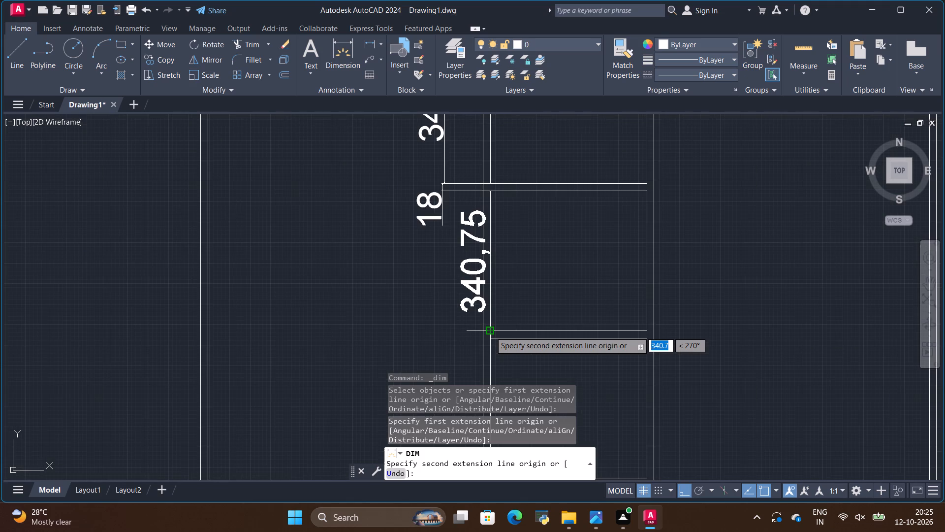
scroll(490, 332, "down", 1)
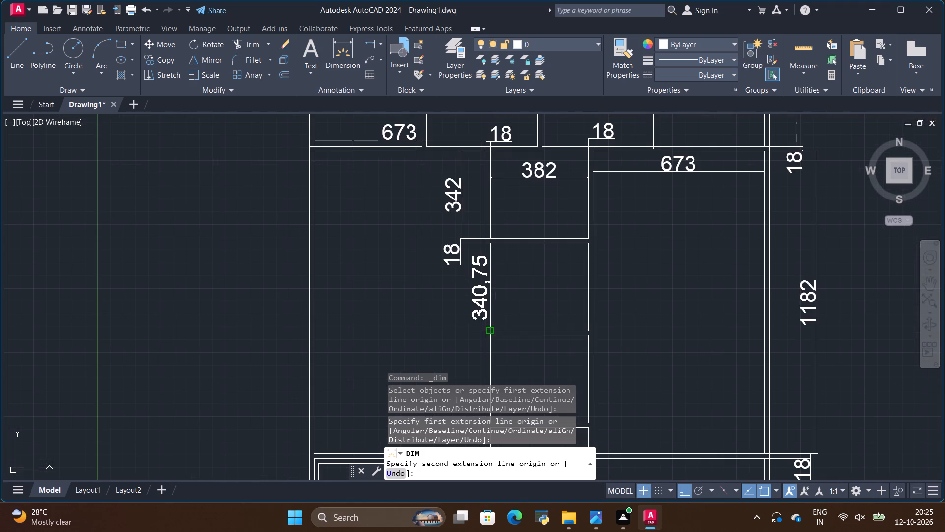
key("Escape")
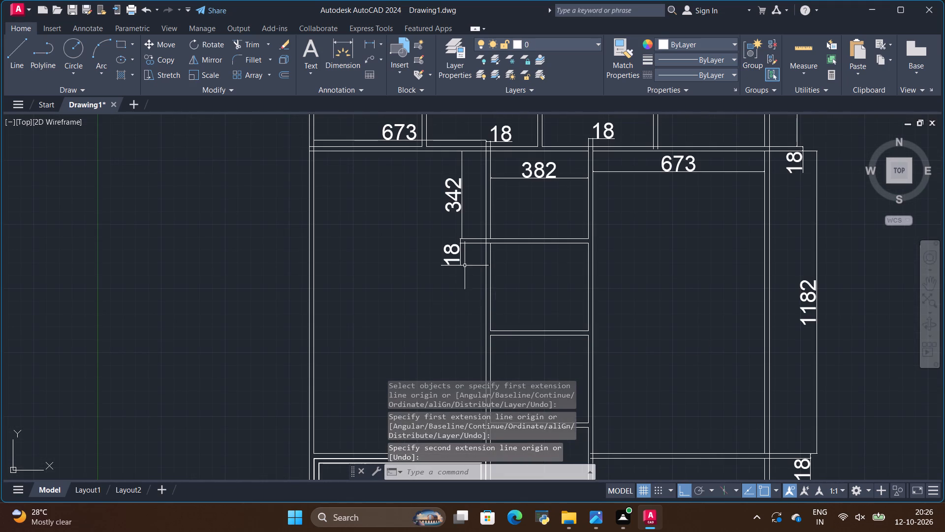
Dimension the inside height of the second central shelf compartment from the top, placing its line inside the tall left compartment.
scroll(535, 223, "down", 3)
scroll(528, 231, "up", 4)
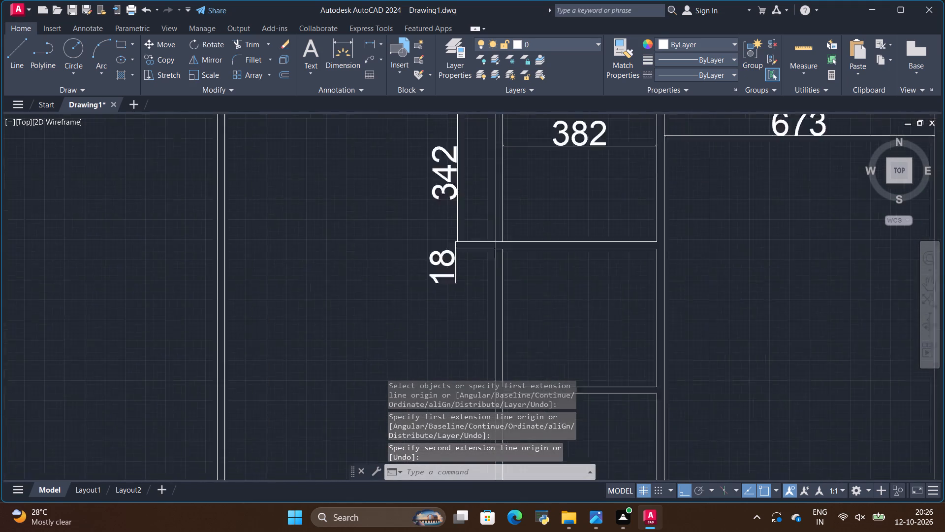
scroll(518, 204, "up", 2)
scroll(483, 303, "up", 5)
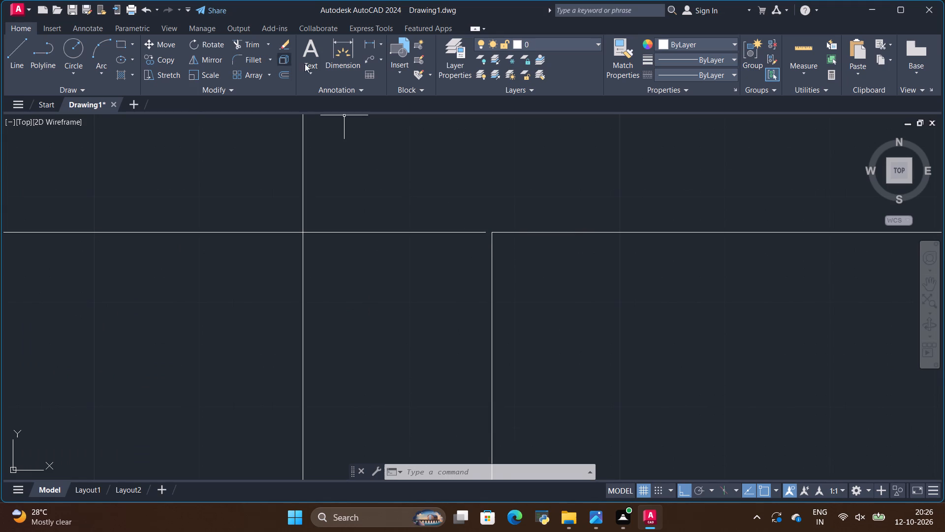
left_click(336, 61)
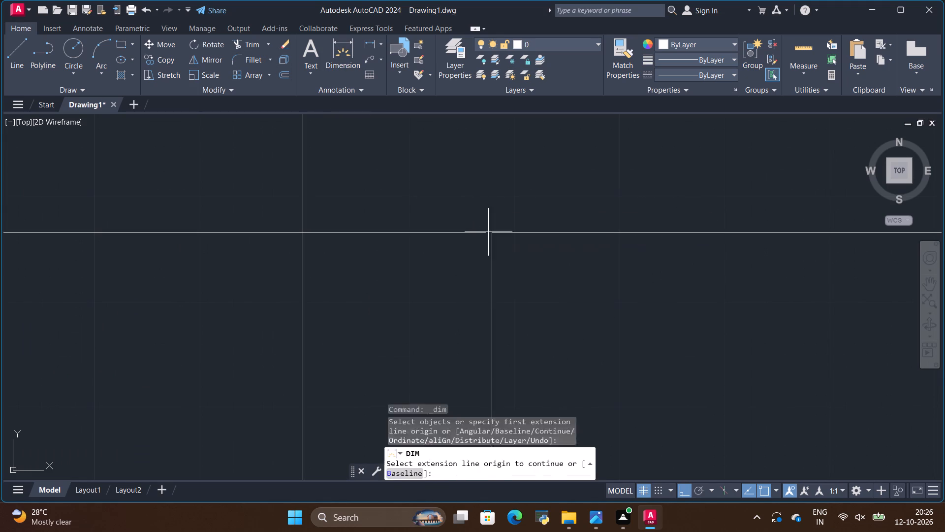
left_click(491, 232)
scroll(506, 277, "down", 4)
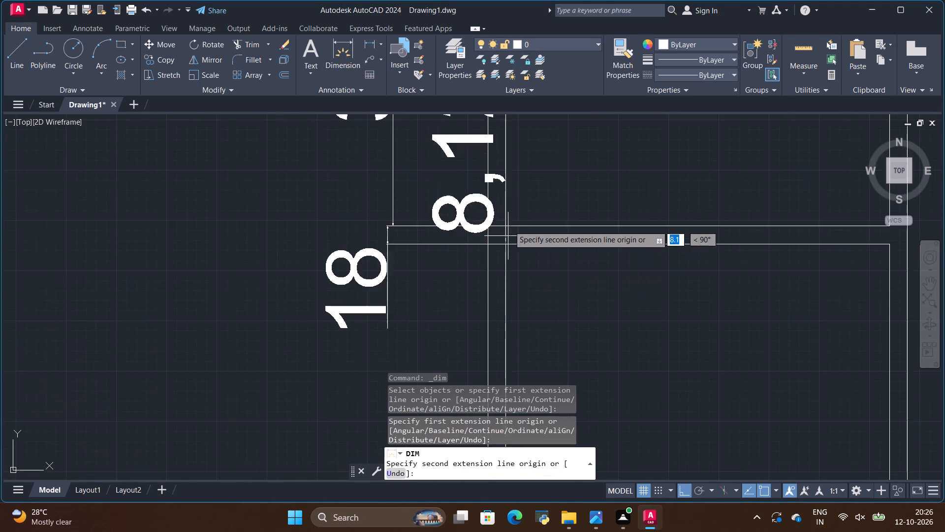
scroll(509, 224, "down", 4)
scroll(503, 311, "up", 3)
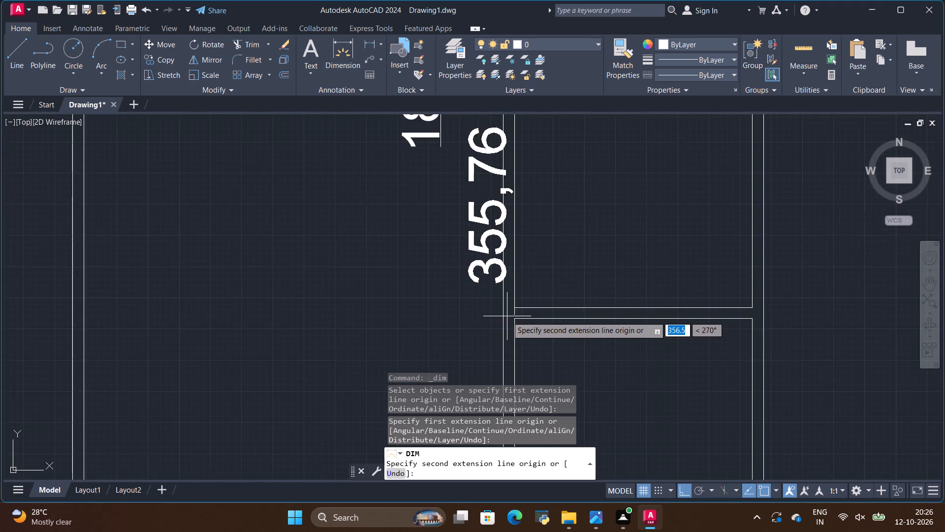
scroll(517, 303, "down", 2)
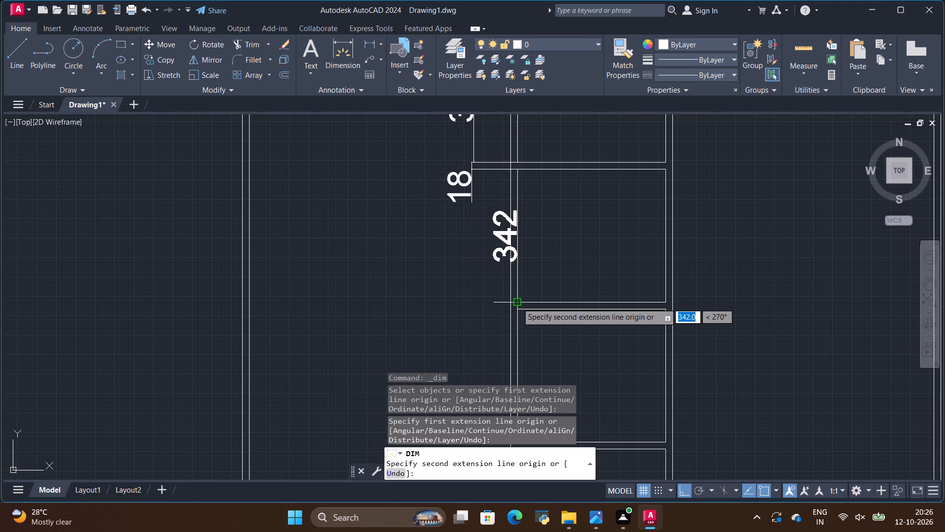
scroll(517, 303, "down", 1)
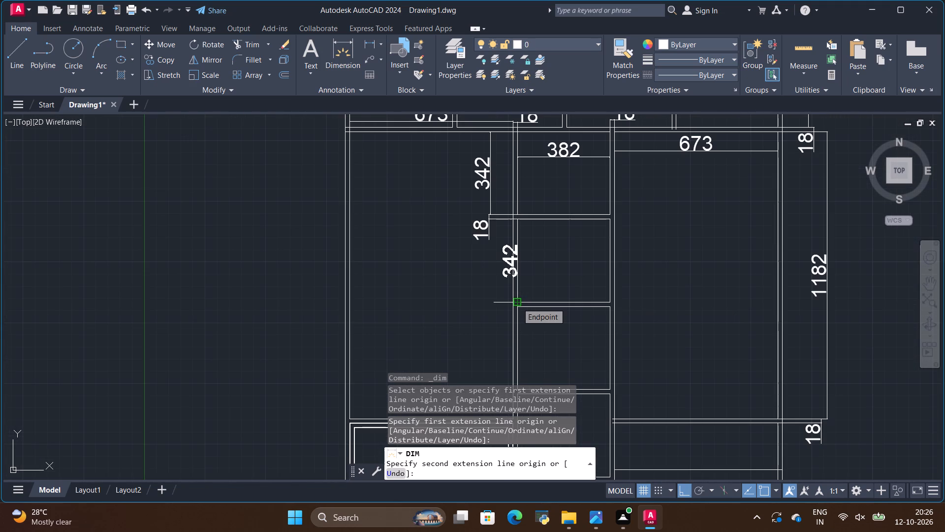
left_click(517, 303)
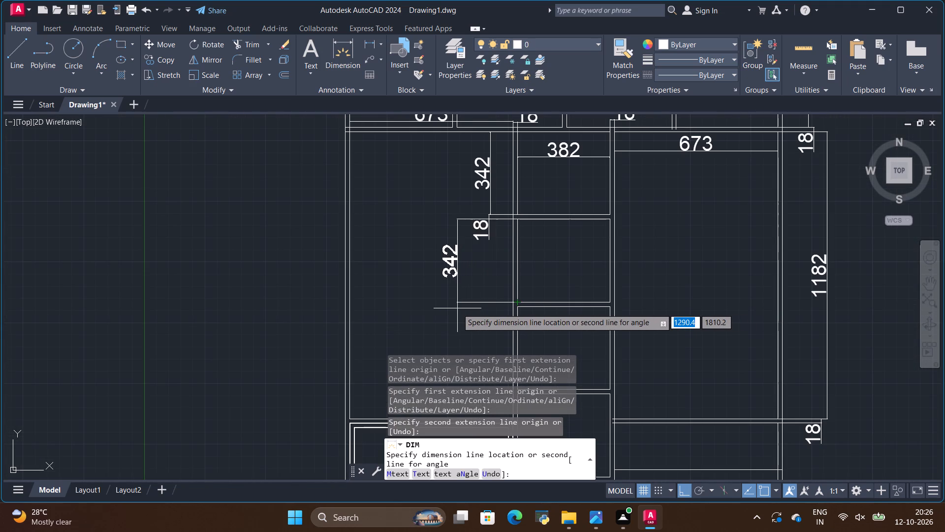
left_click(457, 308)
Dimension the inside height of the third central shelf compartment from the top, placing its line inside the tall left compartment.
scroll(541, 205, "down", 3)
scroll(538, 250, "up", 3)
scroll(509, 148, "up", 2)
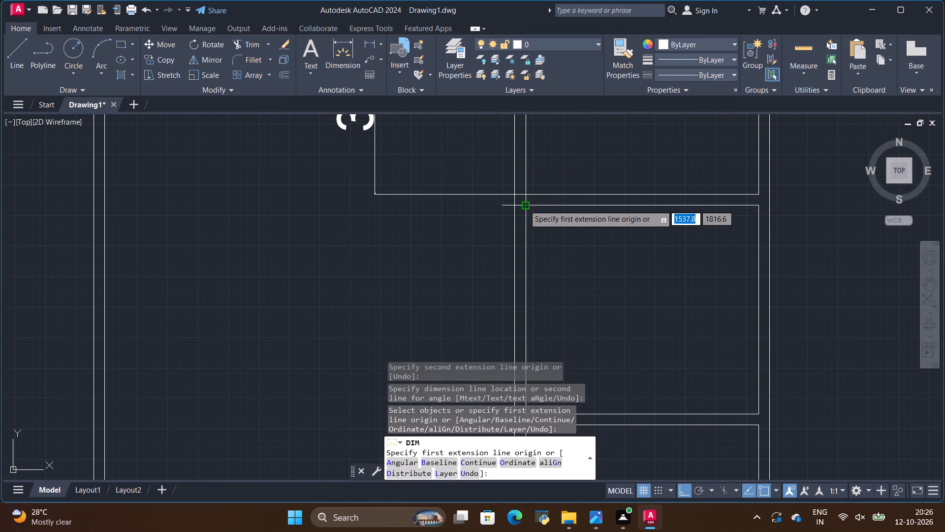
left_click(524, 205)
scroll(542, 176, "down", 1)
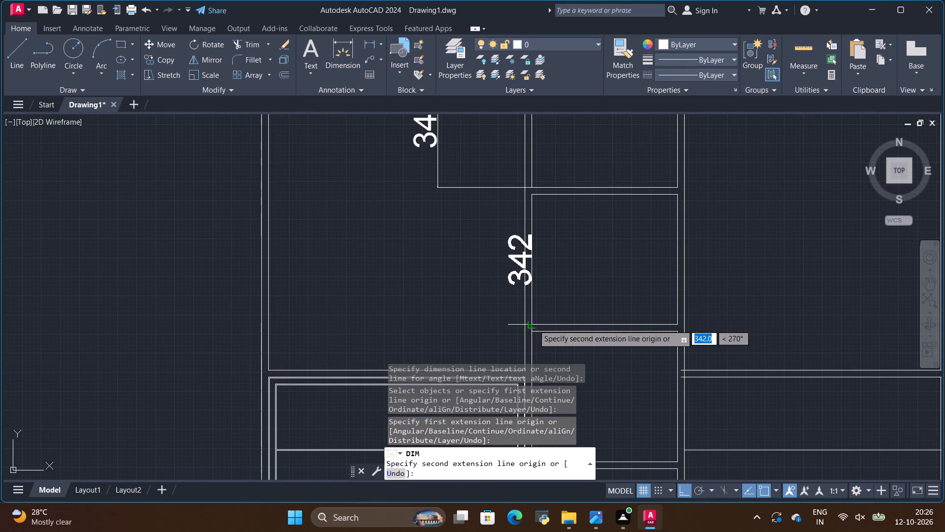
left_click(533, 327)
left_click(446, 332)
Dimension the thickness of the horizontal panel below the tall left compartment, placing its line just outside the wardrobe's left side.
scroll(588, 245, "down", 4)
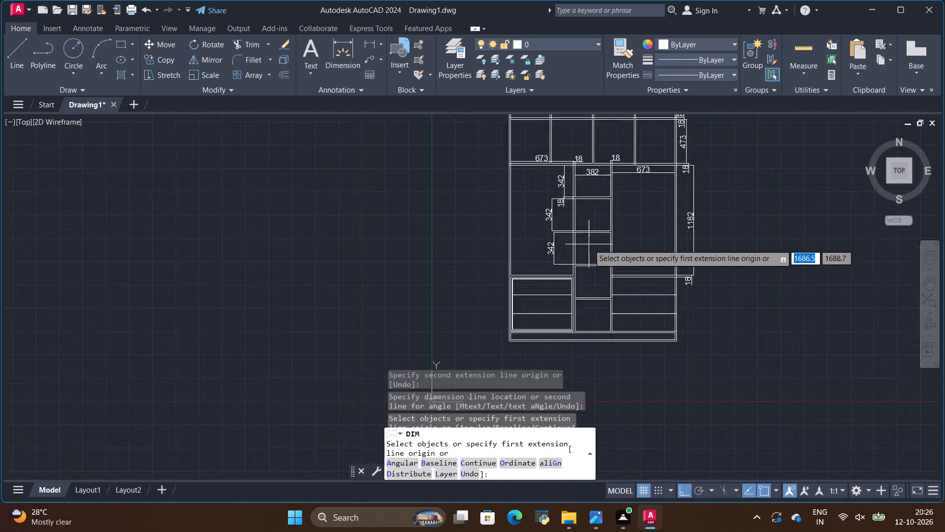
scroll(594, 265, "up", 2)
scroll(582, 238, "down", 2)
scroll(579, 257, "up", 2)
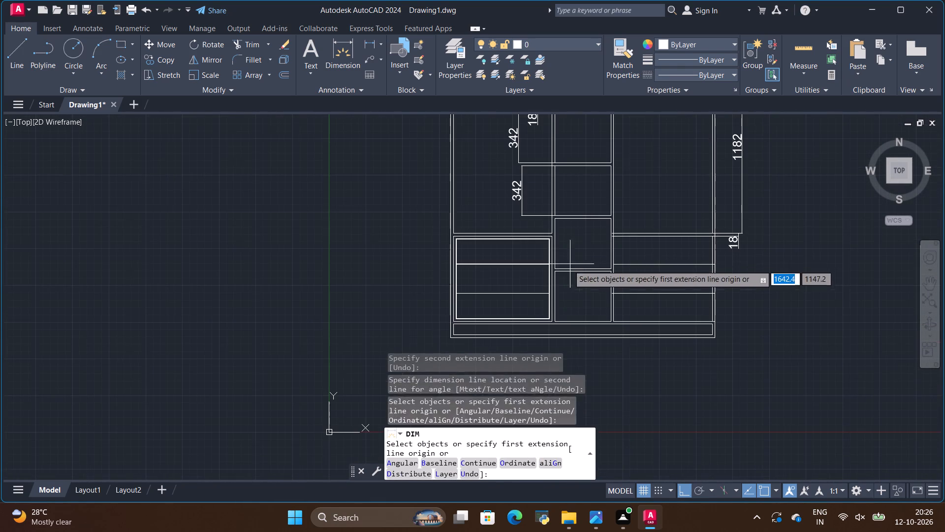
scroll(544, 232, "up", 4)
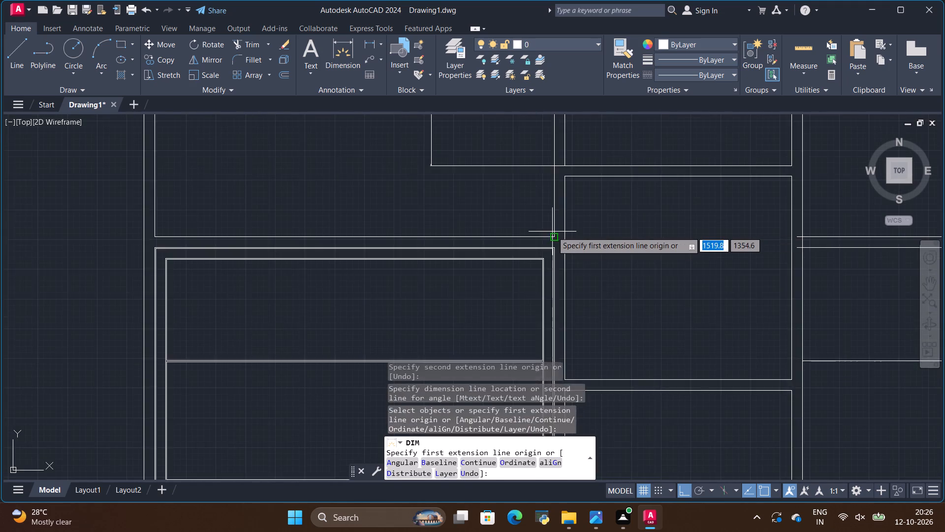
scroll(552, 232, "up", 4)
scroll(565, 242, "down", 3)
scroll(611, 233, "down", 3)
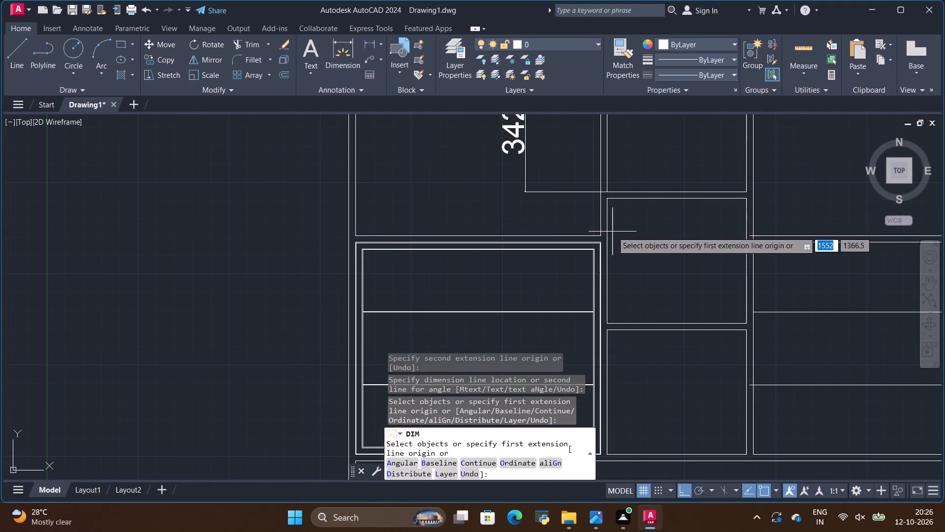
scroll(386, 237, "up", 2)
scroll(298, 237, "up", 2)
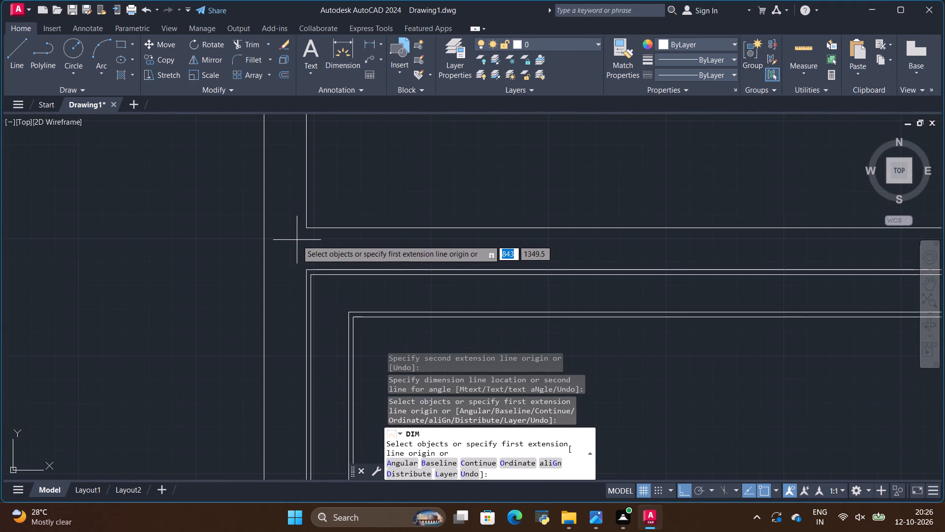
left_click(309, 226)
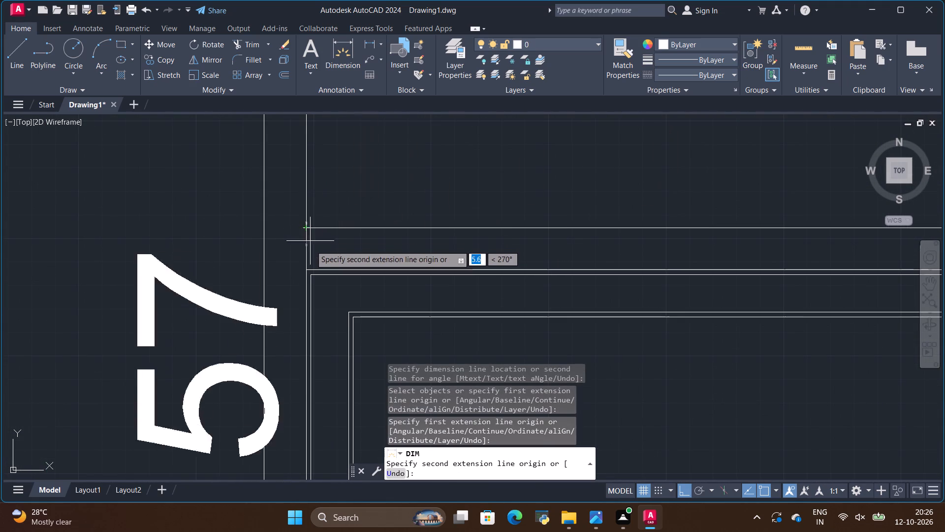
left_click(308, 273)
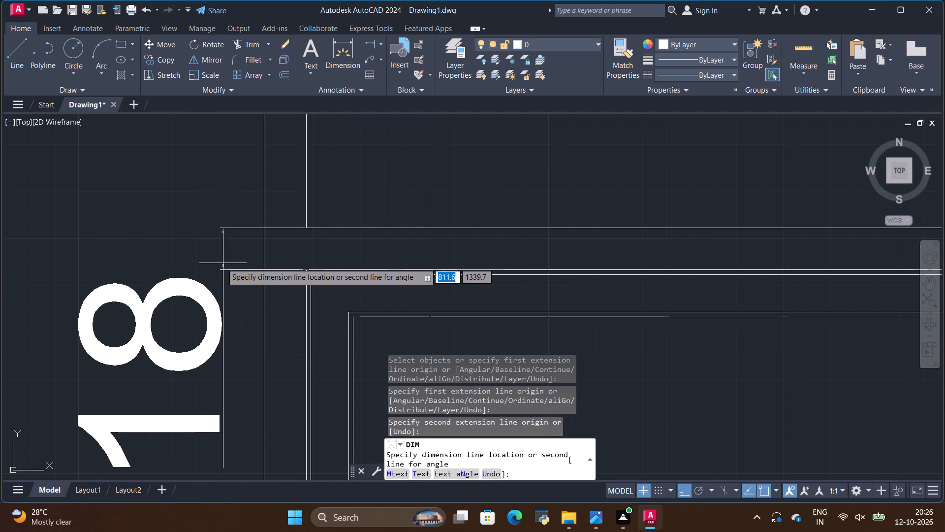
left_click(198, 262)
Dimension the narrow gap between the underside of that horizontal panel and the lower-left drawer frame, placing its line outside the wardrobe's left side.
scroll(256, 277, "up", 3)
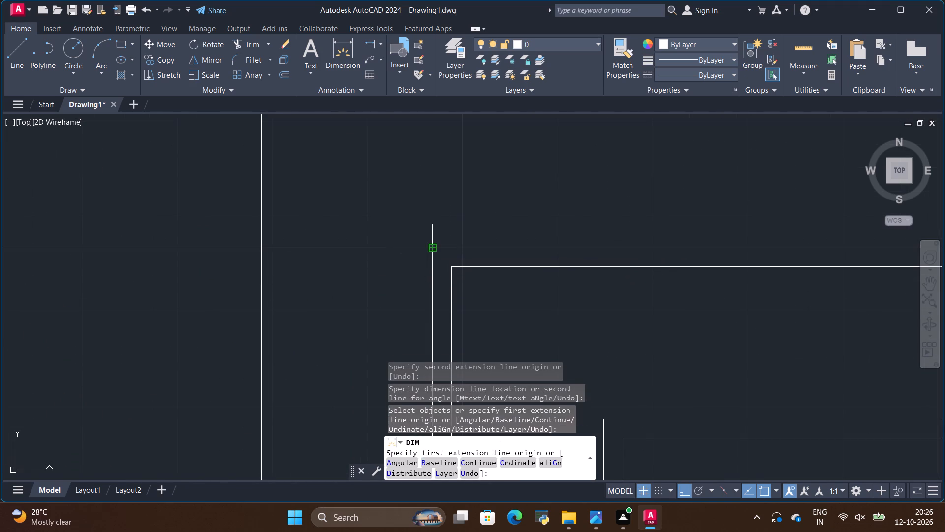
left_click(452, 269)
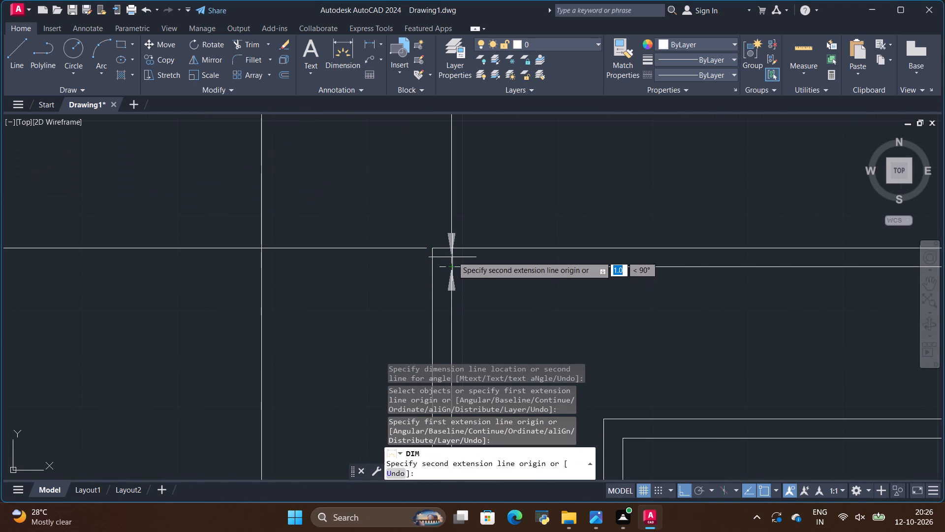
left_click(452, 248)
scroll(458, 282, "down", 5)
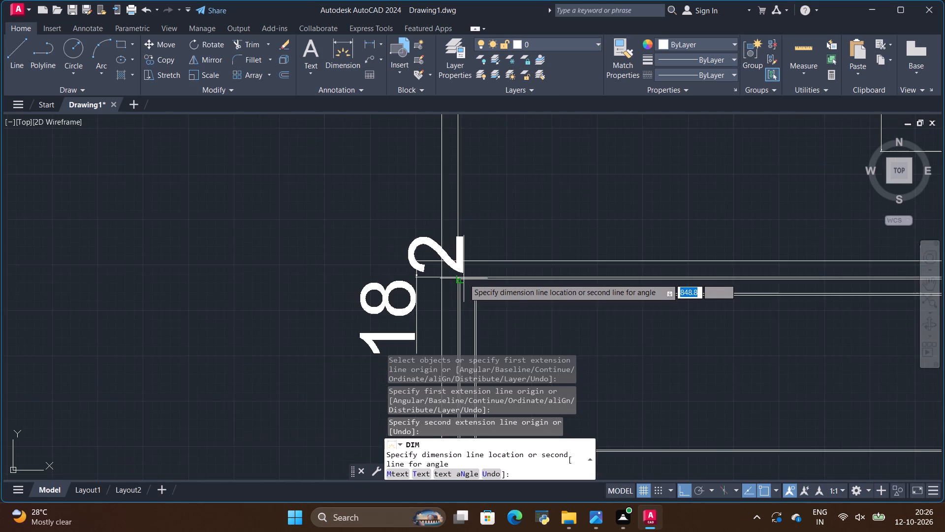
scroll(464, 278, "down", 1)
left_click(370, 263)
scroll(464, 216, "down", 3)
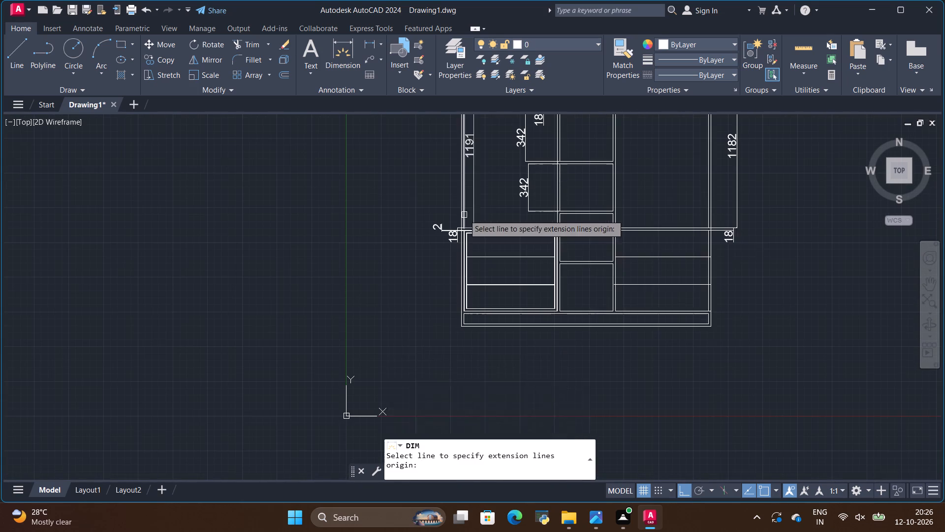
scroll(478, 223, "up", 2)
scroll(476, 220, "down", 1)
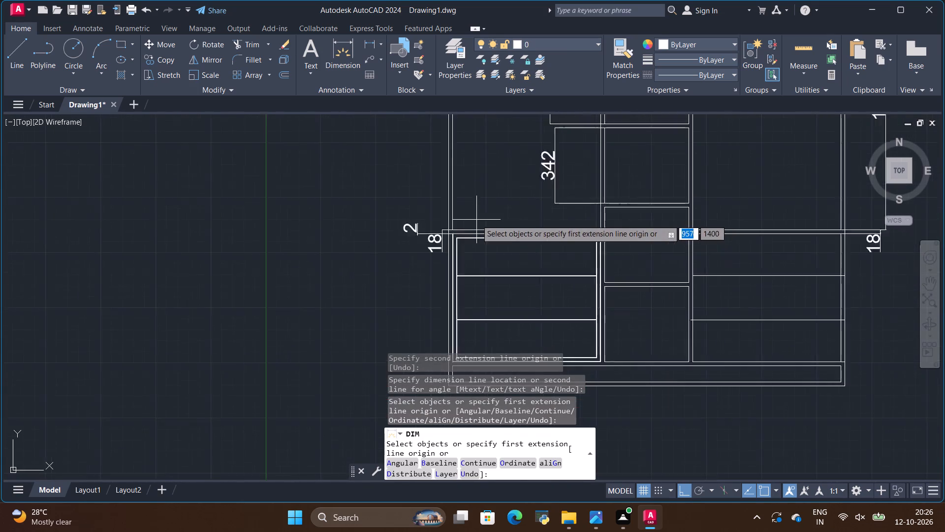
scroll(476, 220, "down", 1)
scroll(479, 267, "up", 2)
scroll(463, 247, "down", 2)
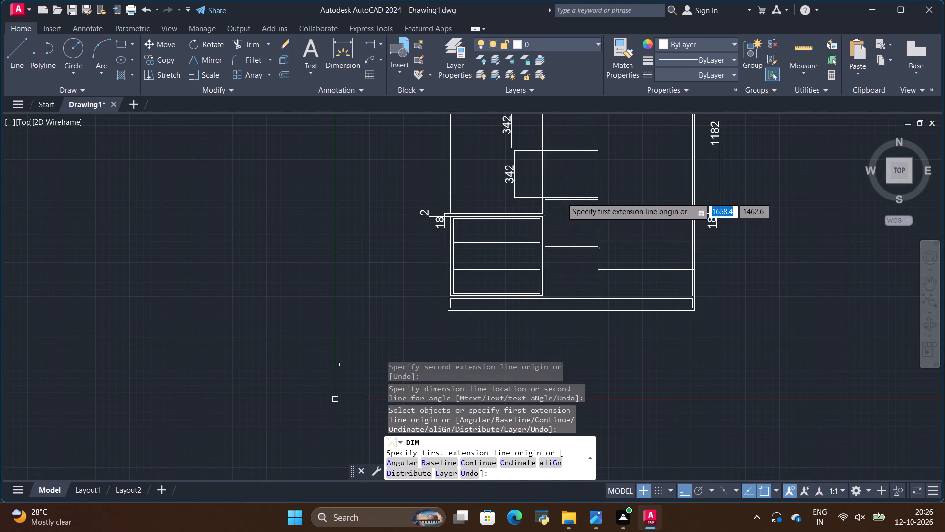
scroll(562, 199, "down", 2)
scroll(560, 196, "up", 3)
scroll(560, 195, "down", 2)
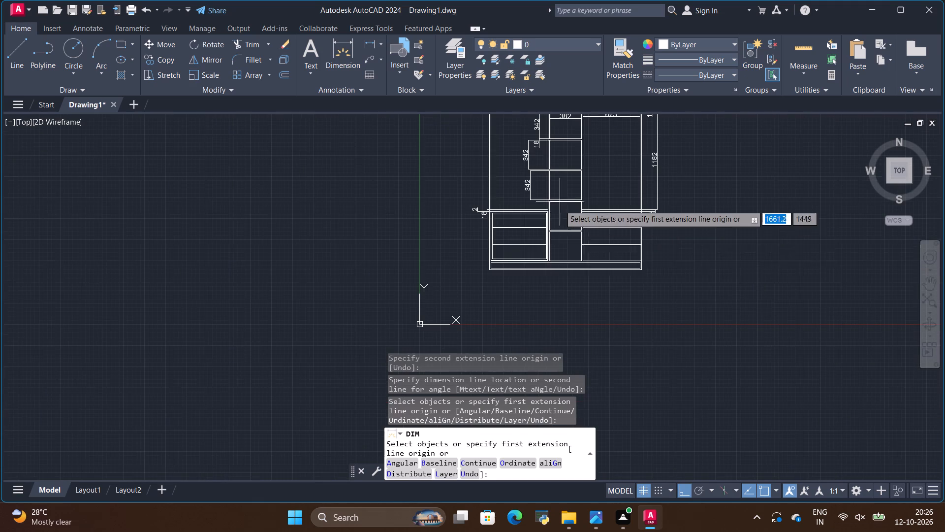
Dimension the full height of the wardrobe's base plinth, placing its line outside the wardrobe's right side.
scroll(584, 266, "down", 2)
scroll(583, 215, "up", 2)
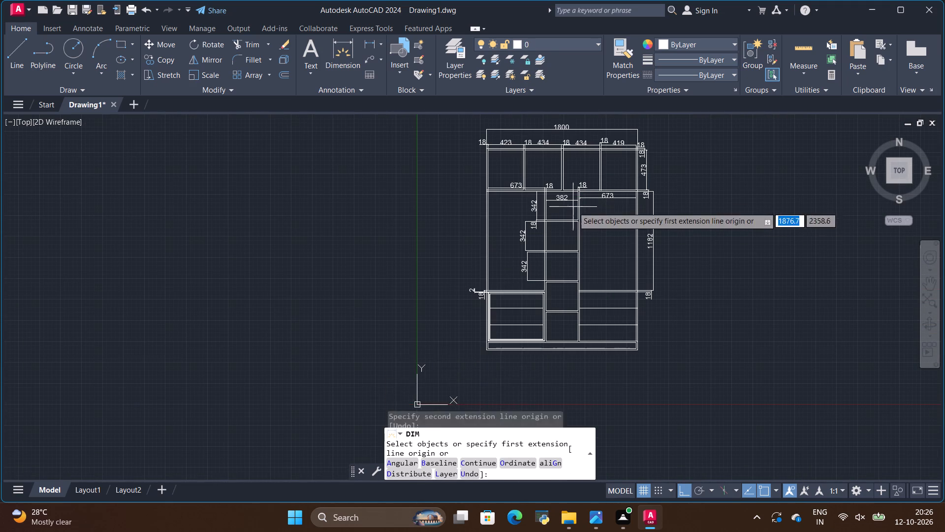
scroll(655, 324, "up", 1)
scroll(628, 354, "up", 2)
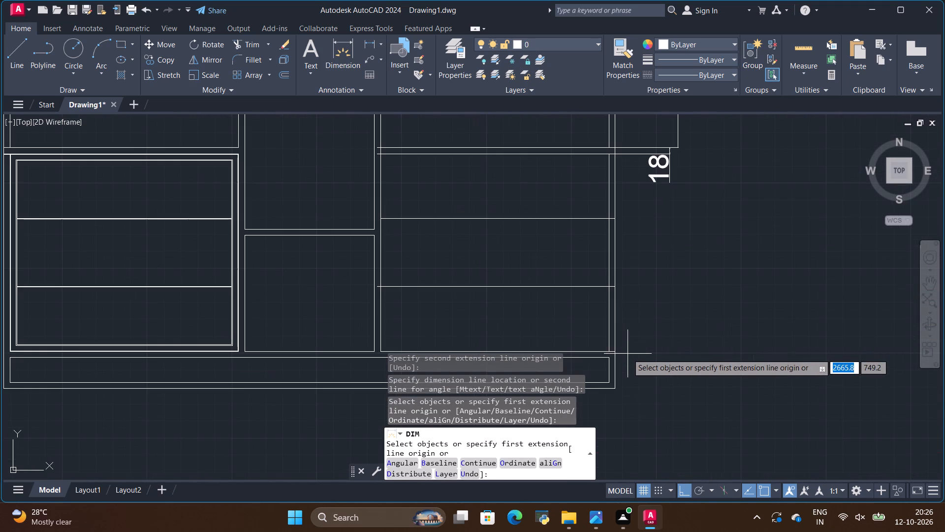
scroll(650, 305, "down", 2)
scroll(634, 339, "up", 2)
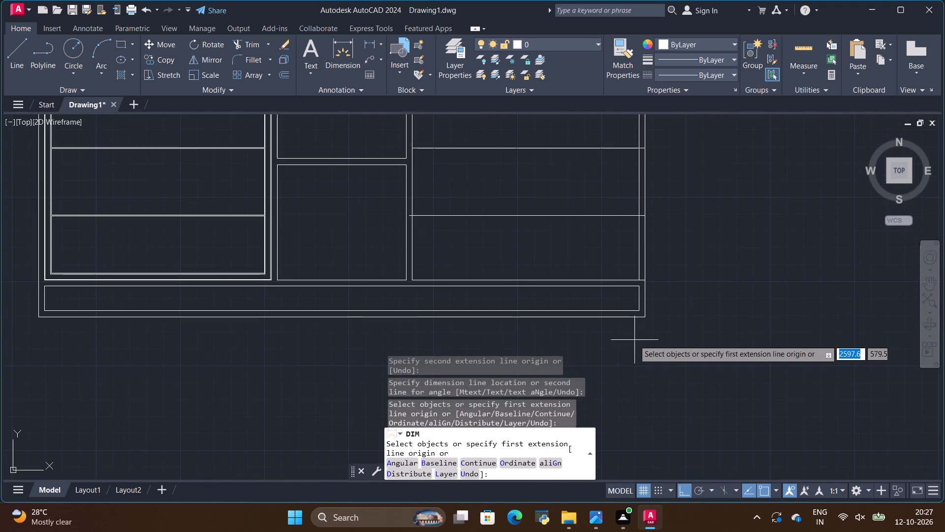
scroll(632, 307, "up", 3)
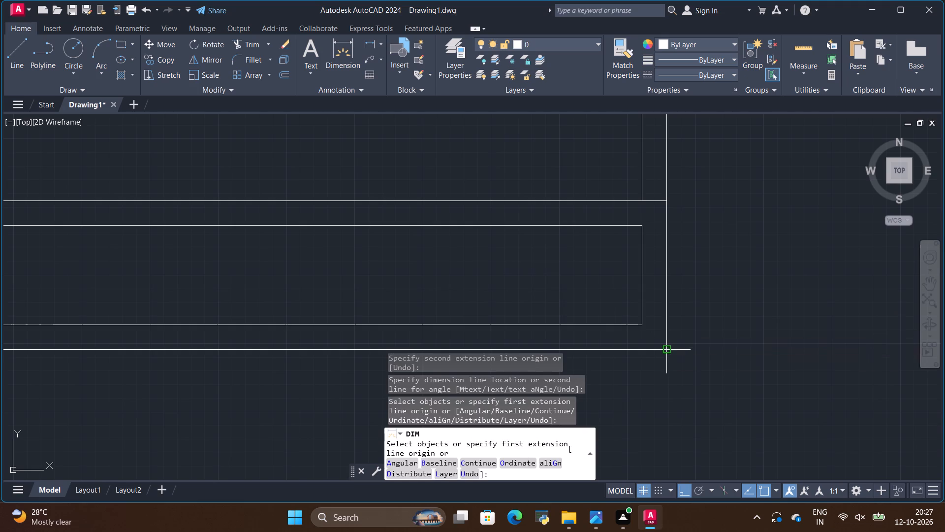
left_click(665, 348)
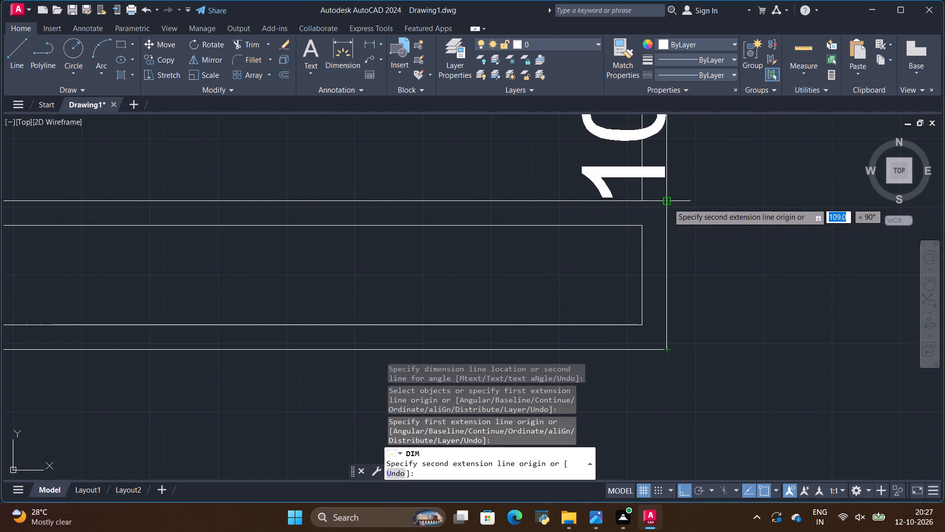
left_click(667, 203)
scroll(618, 267, "down", 4)
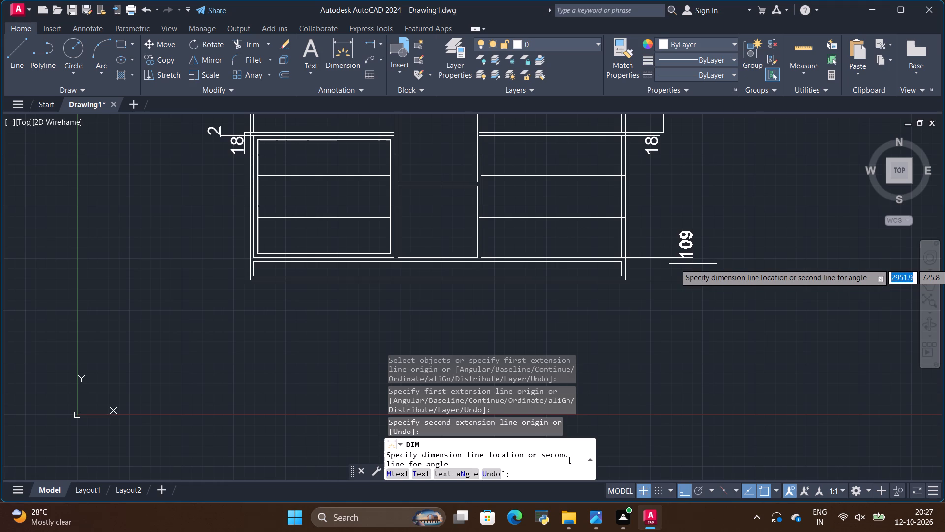
left_click(693, 264)
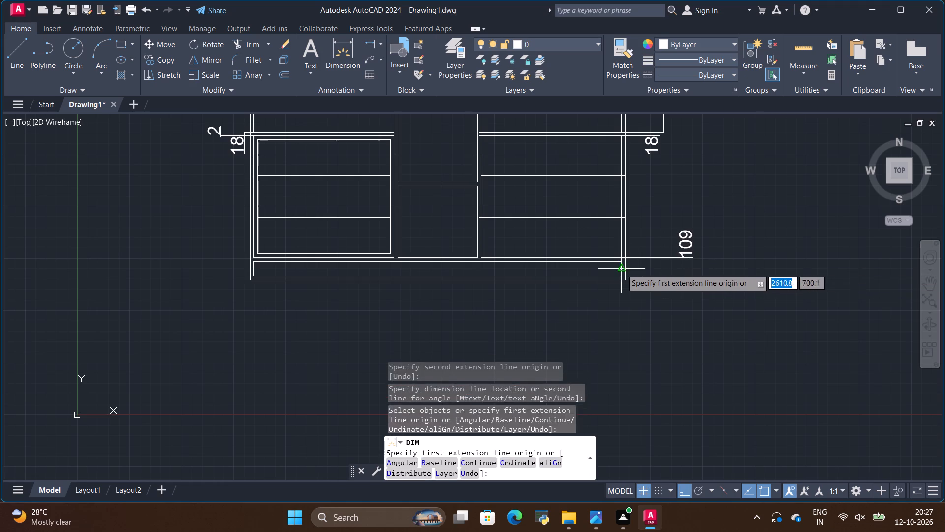
Dimension the thickness of the horizontal panel above the plinth's inner rectangle, placing its line between the wardrobe's right side and the plinth height dimension.
scroll(621, 269, "up", 5)
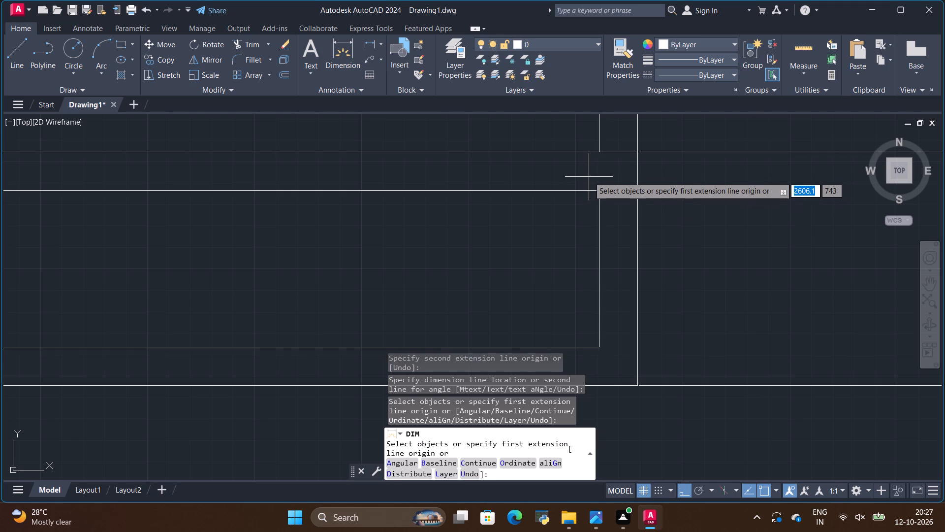
left_click(597, 150)
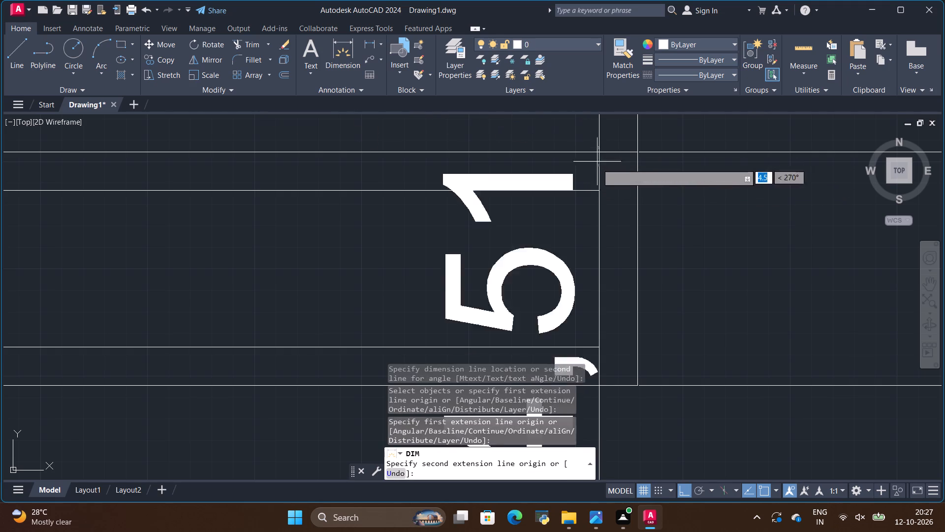
left_click(597, 194)
scroll(574, 201, "down", 4)
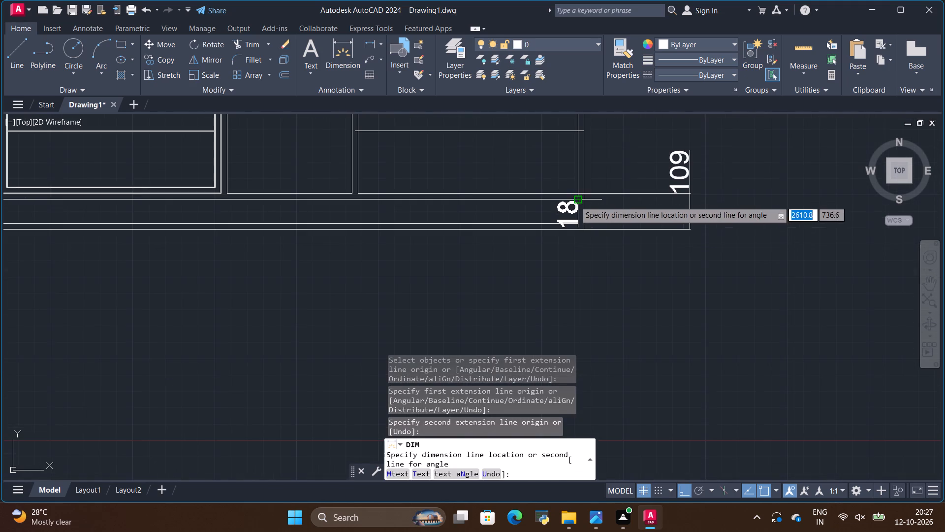
left_click(651, 201)
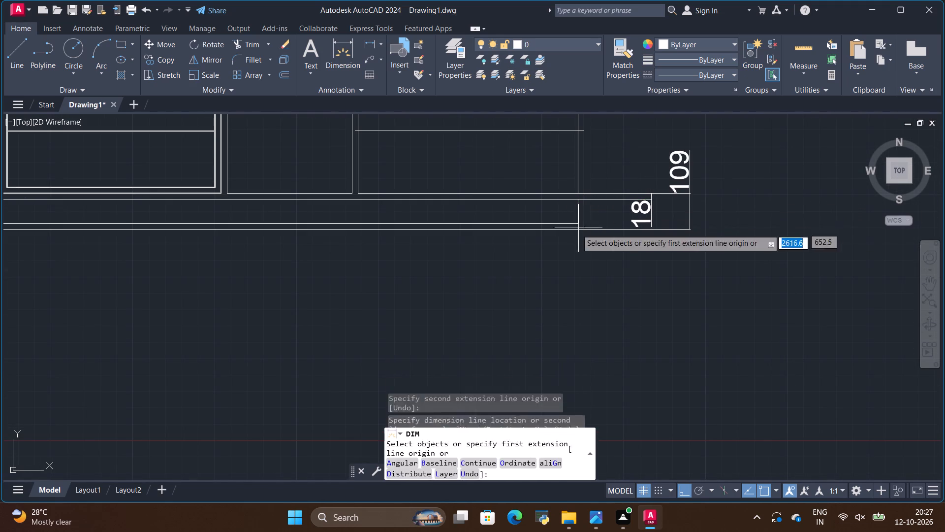
Dimension the height of the plinth's inner rectangle, placing its line to the right of the plinth height dimension.
scroll(575, 230, "up", 1)
scroll(568, 276, "up", 2)
scroll(568, 277, "down", 1)
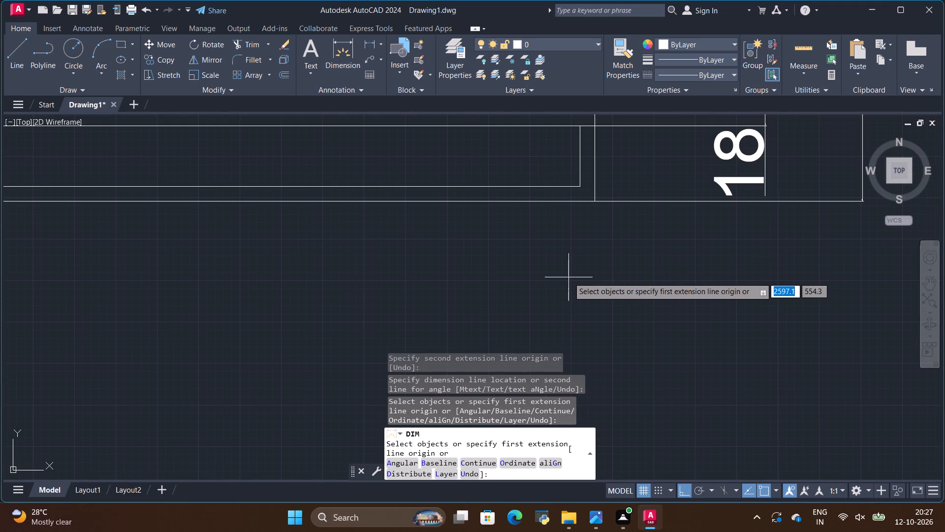
scroll(568, 277, "down", 1)
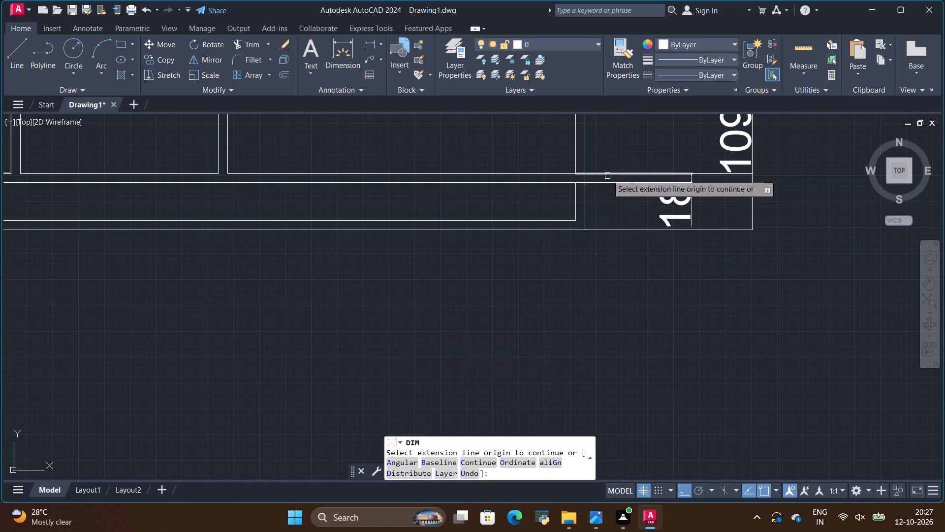
scroll(607, 174, "up", 2)
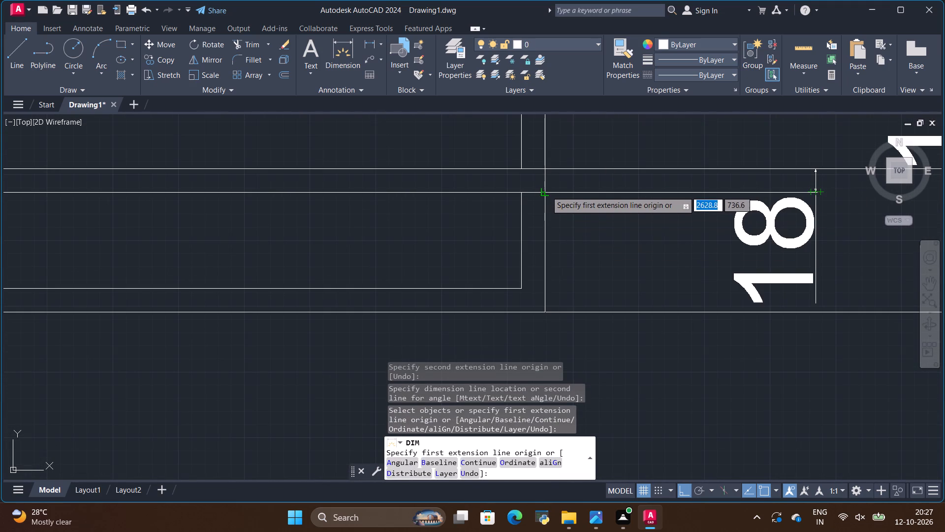
left_click(522, 193)
left_click(522, 288)
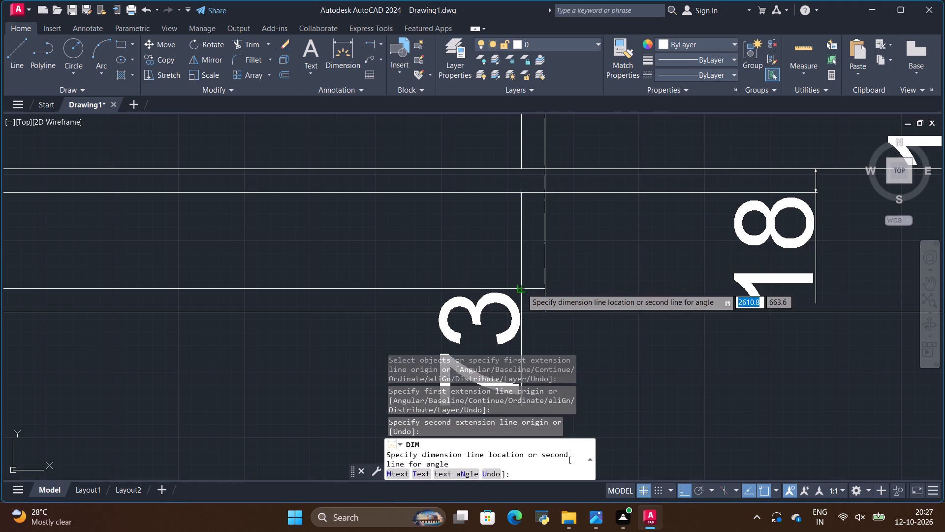
scroll(566, 273, "down", 4)
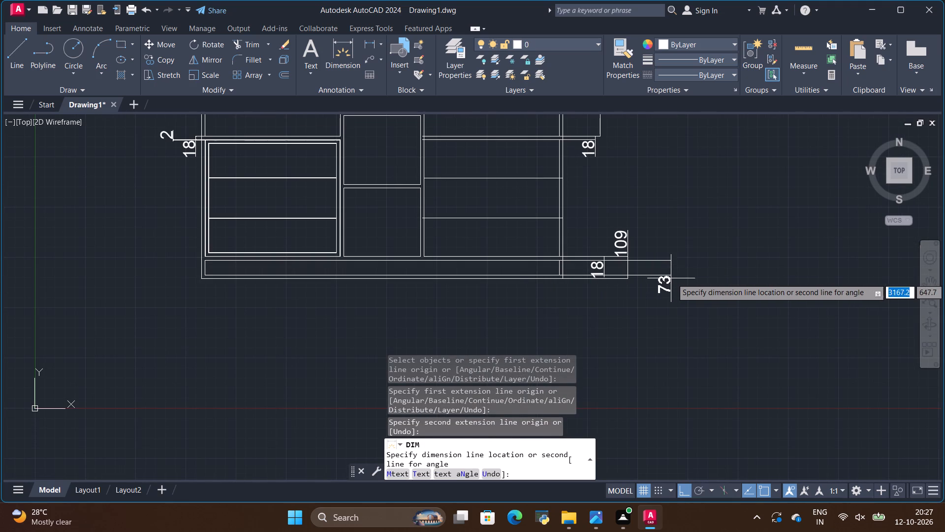
left_click(646, 272)
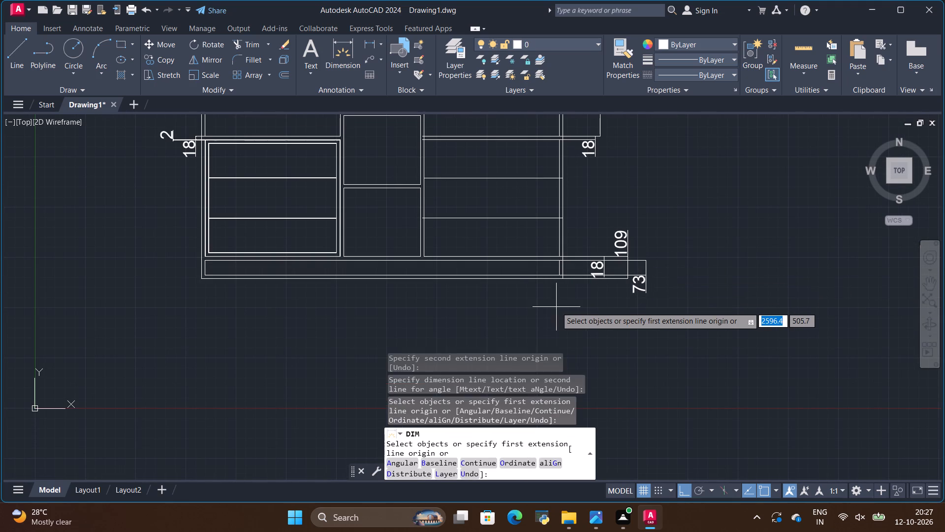
End the dimensioning command and examine the whole wardrobe elevation, especially the lower drawer and shelf sections, for parts still lacking dimensions.
scroll(556, 307, "down", 2)
scroll(557, 295, "up", 7)
scroll(556, 302, "down", 2)
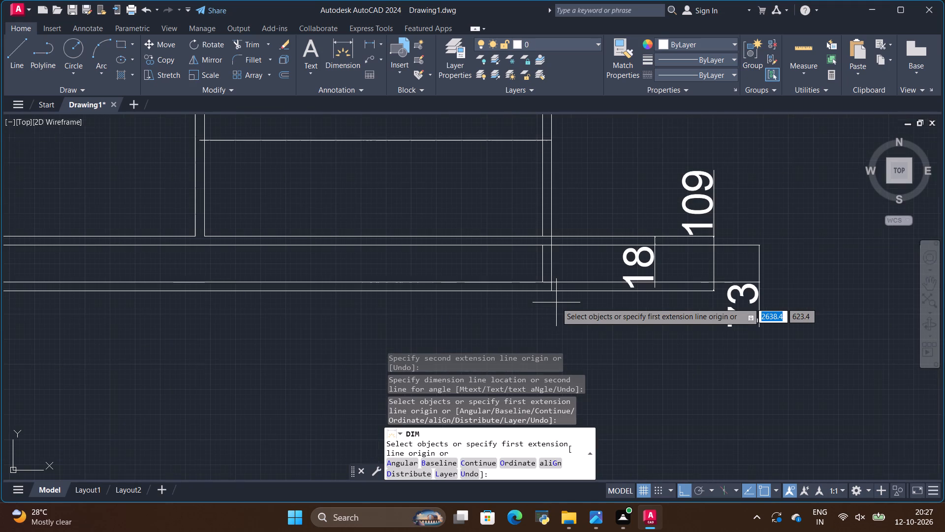
scroll(568, 296, "down", 3)
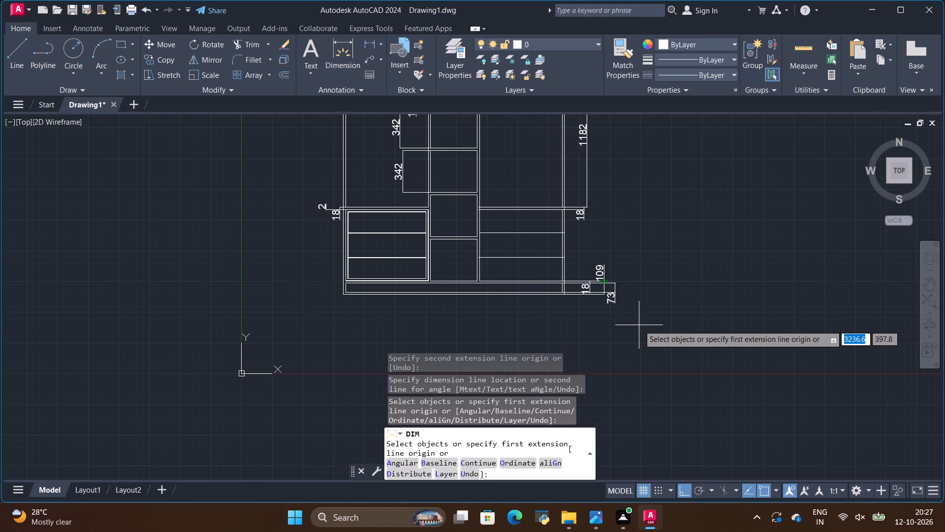
scroll(593, 301, "down", 3)
scroll(580, 265, "up", 2)
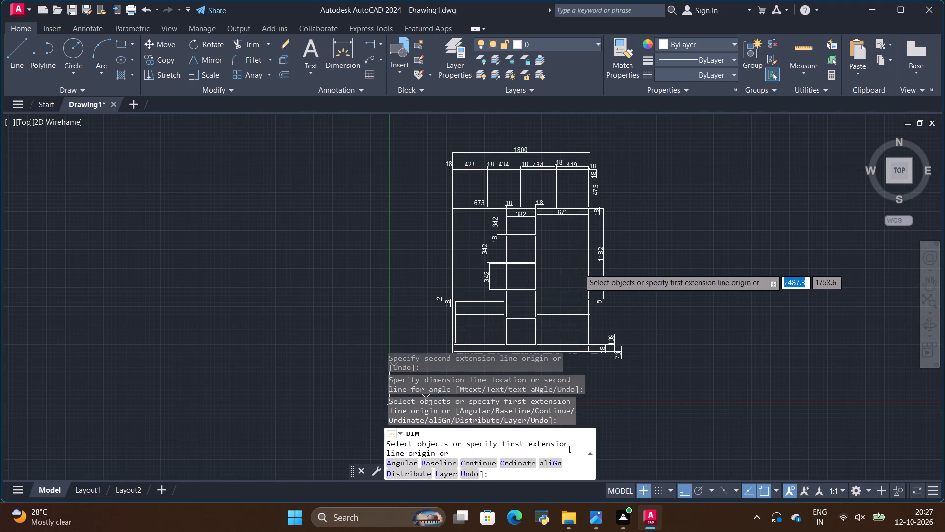
scroll(579, 269, "down", 1)
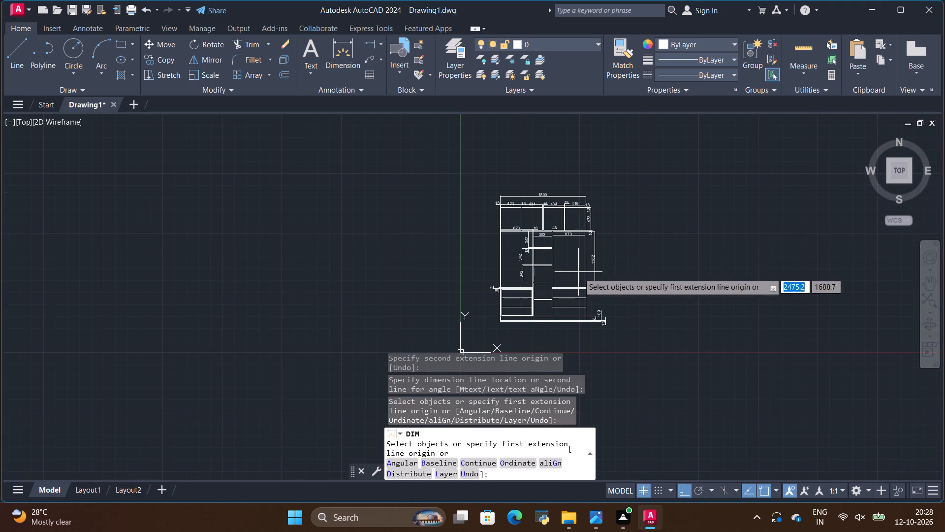
scroll(554, 298, "up", 1)
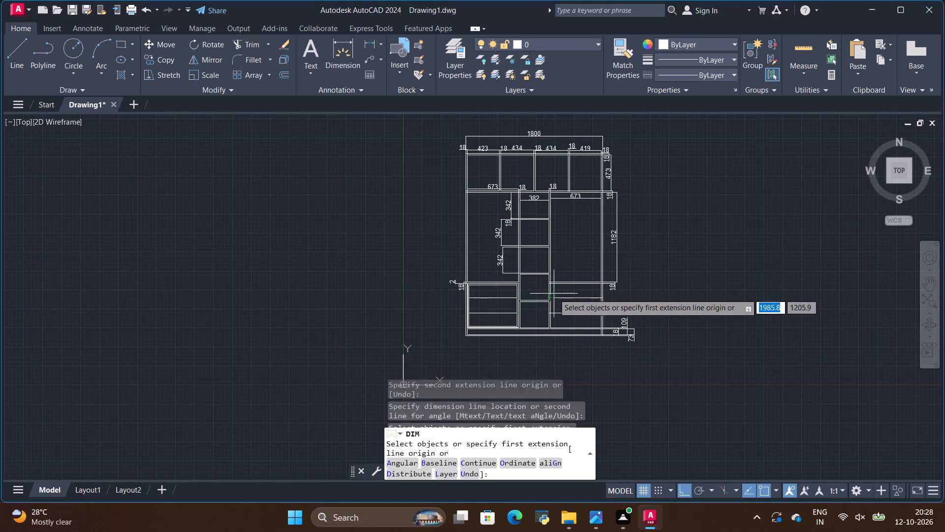
scroll(554, 294, "down", 1)
key("Escape")
key("Escape")
key("Escape")
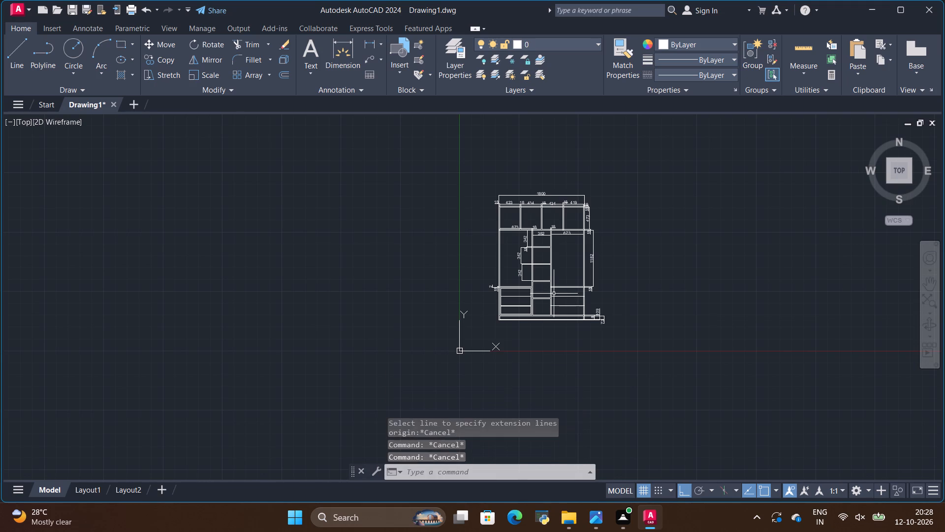
key("Escape")
key("Escape")
scroll(554, 292, "up", 1)
scroll(554, 292, "down", 1)
scroll(553, 254, "up", 1)
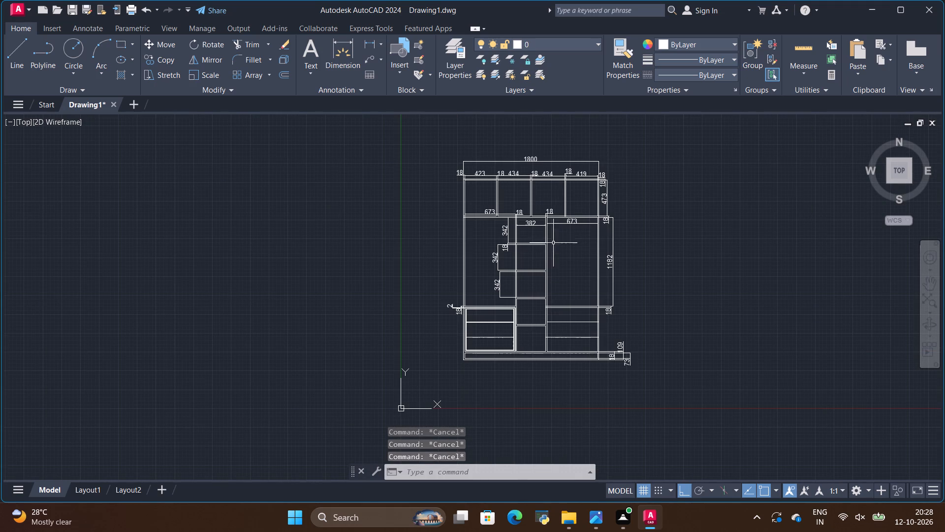
scroll(544, 203, "up", 1)
scroll(543, 203, "down", 1)
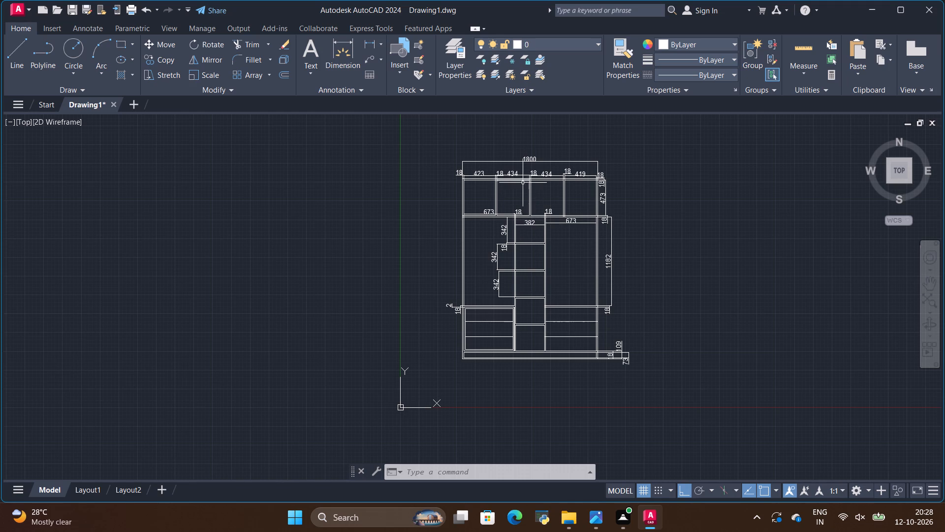
scroll(518, 231, "up", 1)
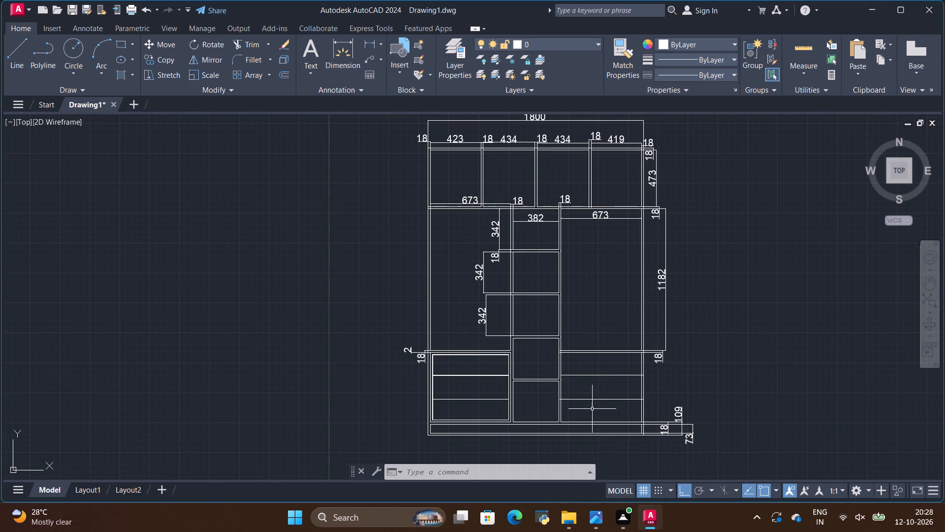
scroll(542, 366, "down", 1)
scroll(542, 411, "up", 1)
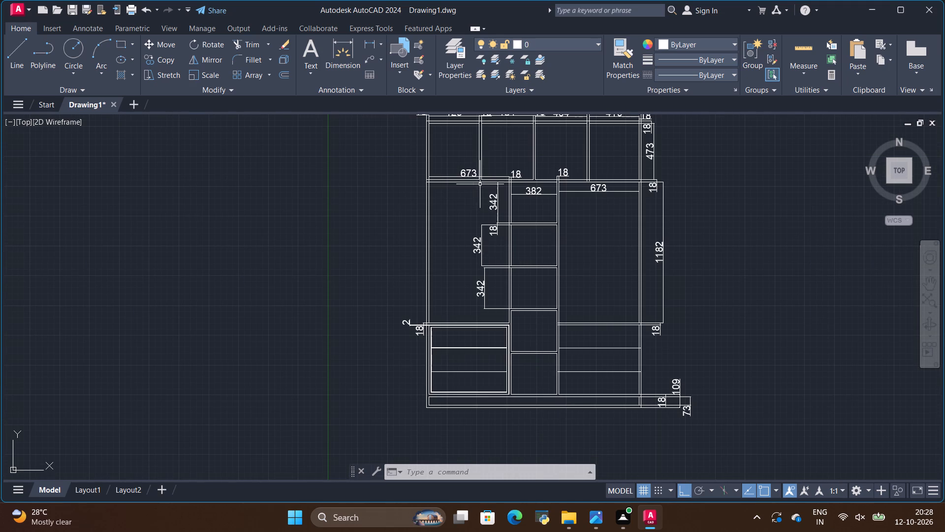
scroll(480, 183, "up", 1)
scroll(510, 262, "down", 2)
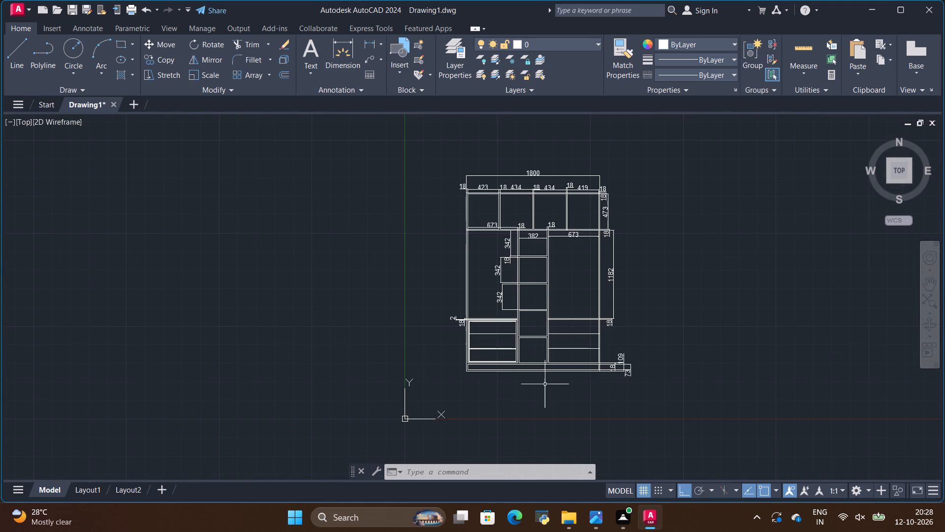
scroll(493, 193, "up", 1)
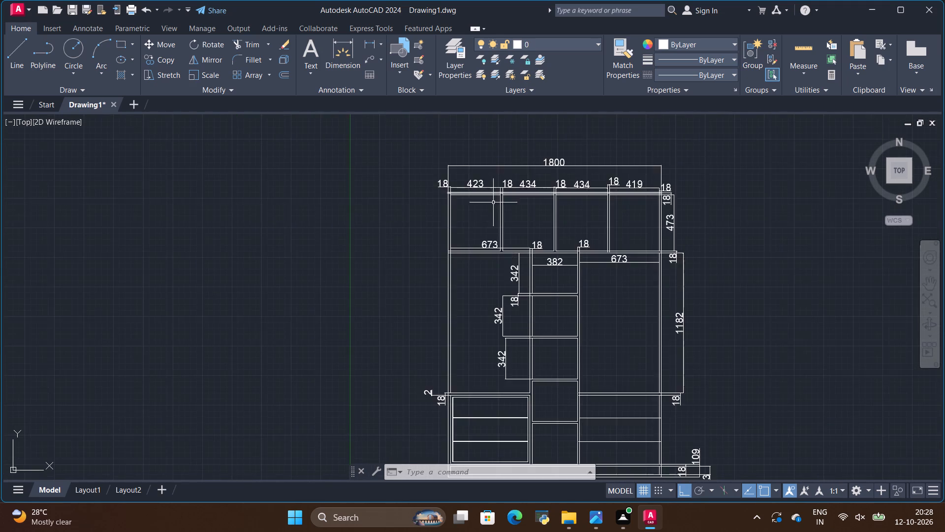
scroll(500, 233, "up", 2)
scroll(513, 257, "down", 3)
scroll(573, 411, "up", 1)
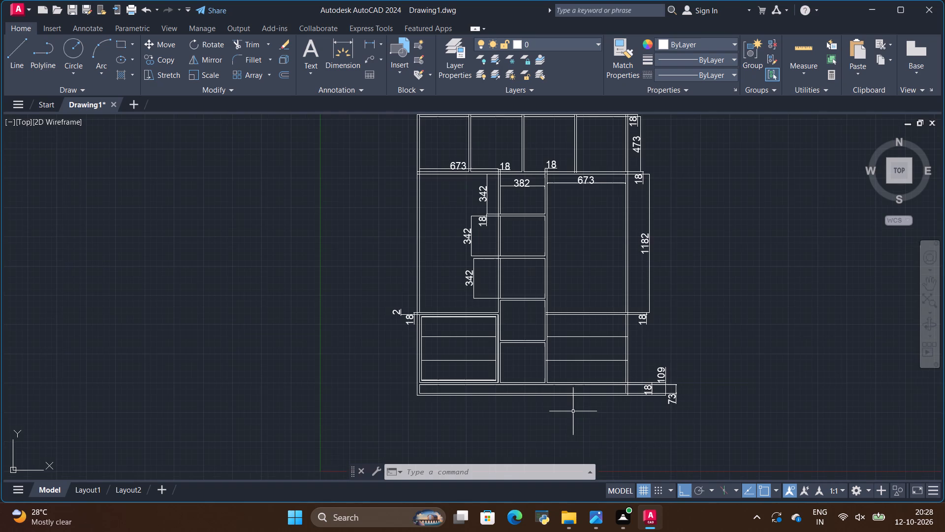
scroll(539, 408, "up", 2)
scroll(541, 378, "down", 2)
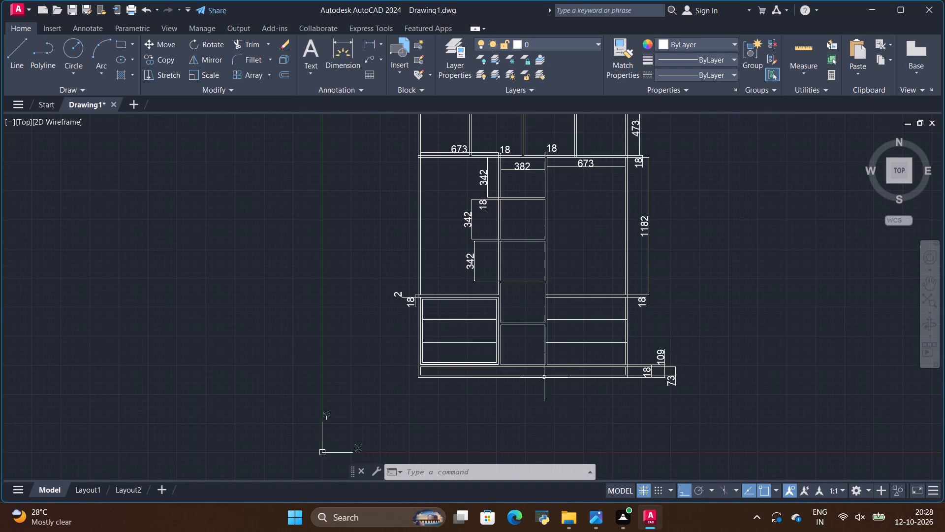
scroll(441, 345, "up", 1)
scroll(388, 276, "up", 1)
scroll(441, 314, "up", 1)
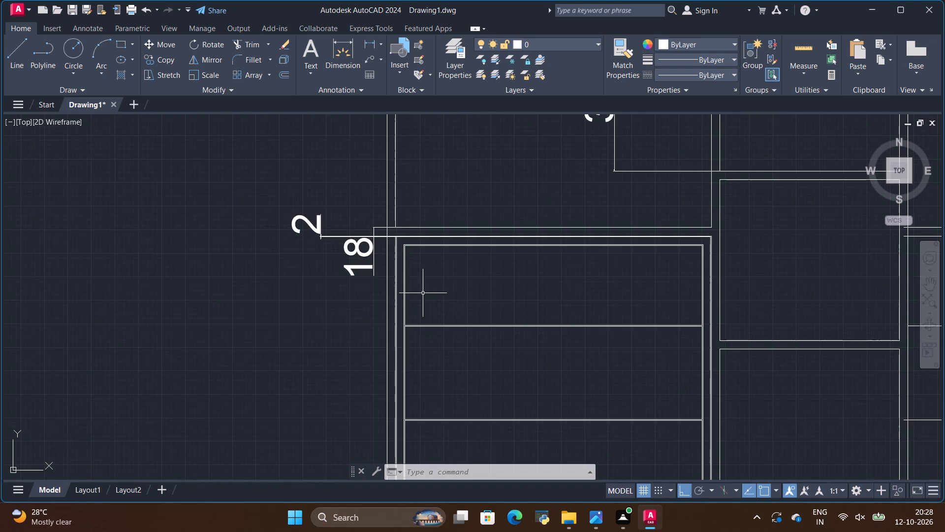
scroll(421, 288, "down", 2)
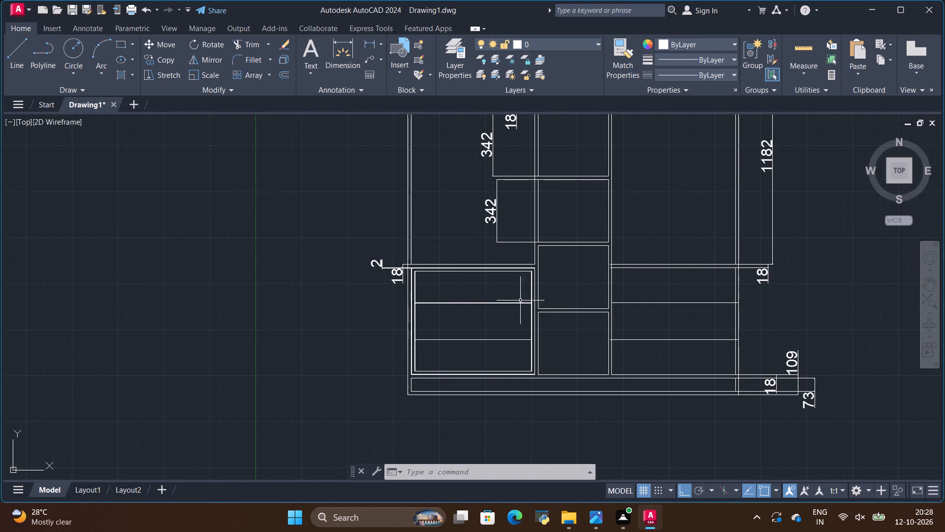
scroll(770, 315, "down", 1)
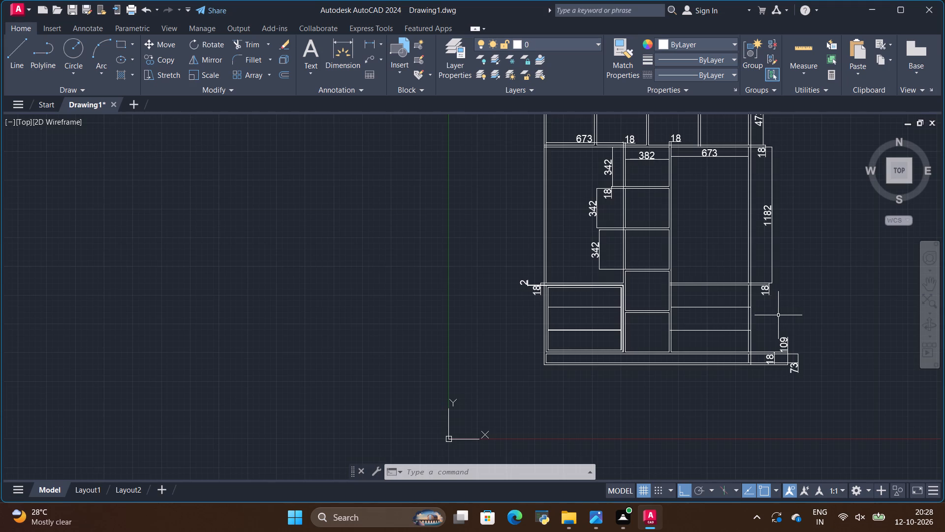
scroll(804, 326, "up", 2)
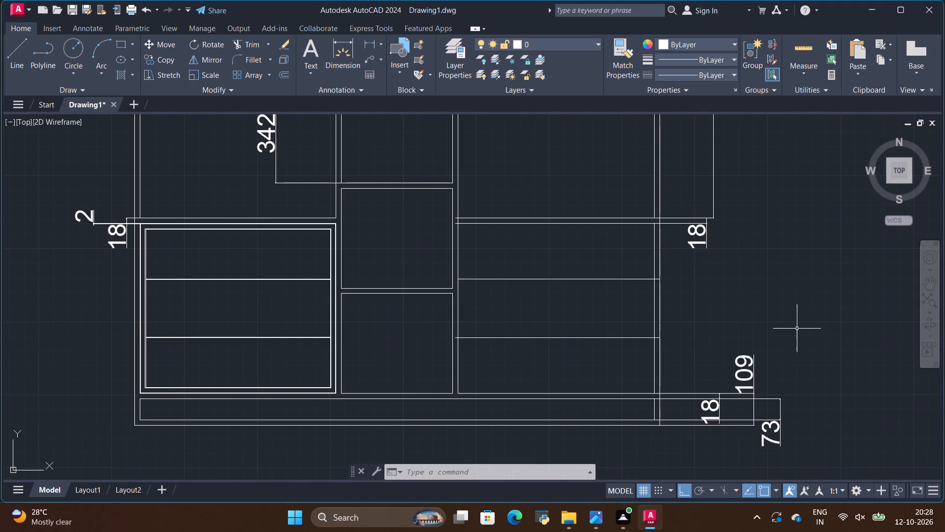
Copy the two horizontal division lines of the lower right drawer section 1 unit upward and 1 unit downward.
left_click(617, 279)
left_click(619, 337)
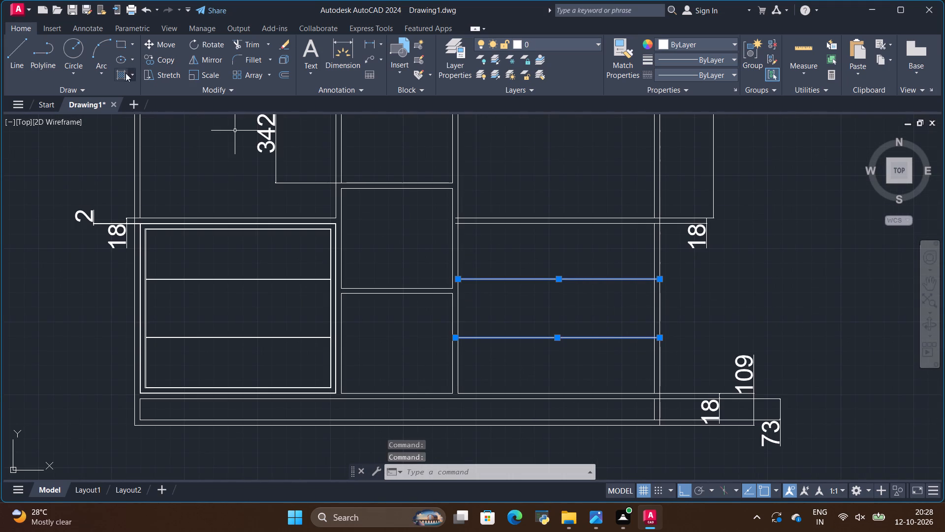
left_click(162, 61)
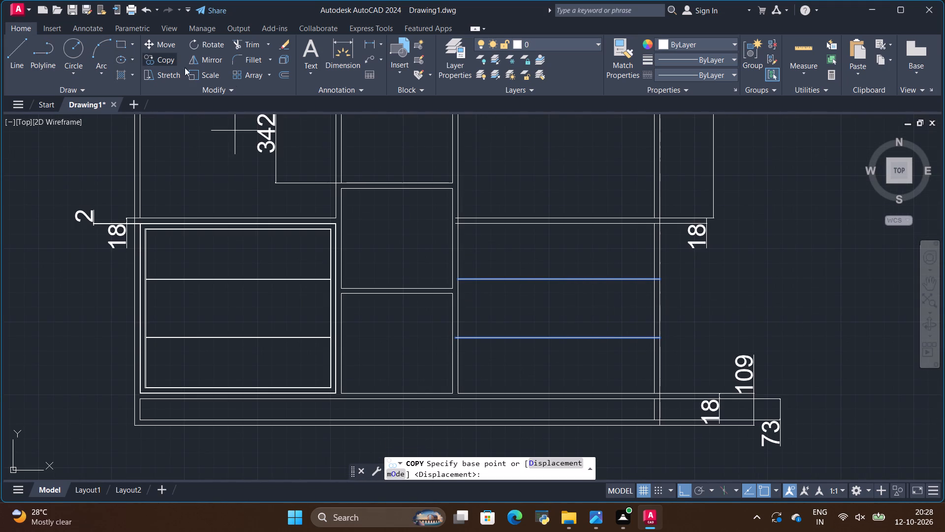
left_click(460, 277)
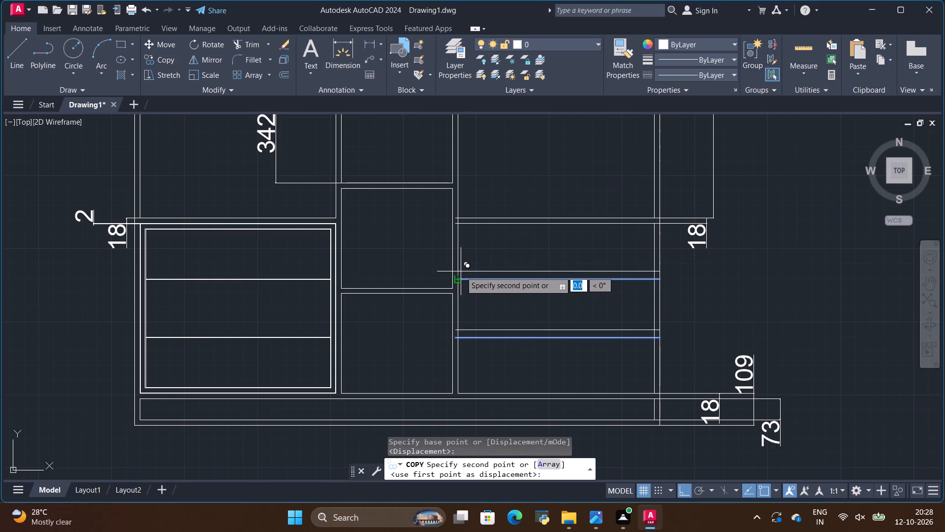
key("BackSpace")
key("1")
key("Return")
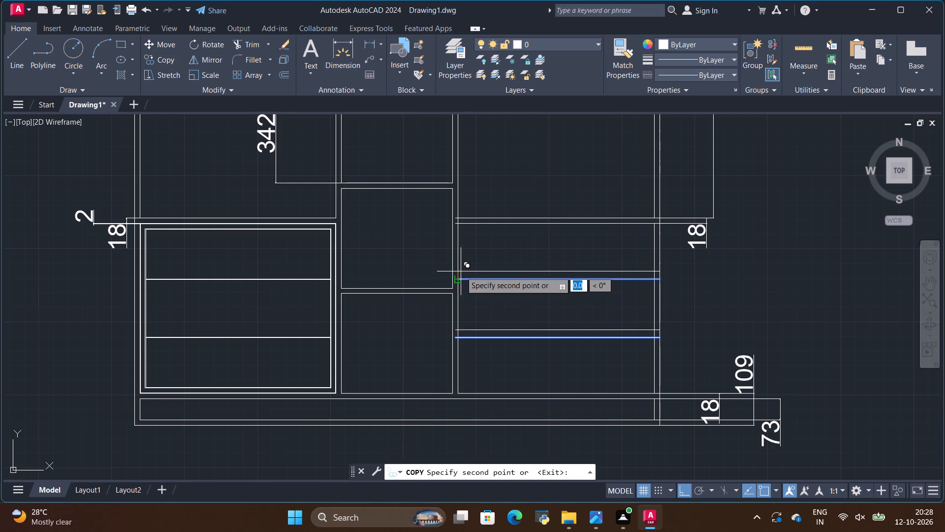
scroll(464, 290, "up", 4)
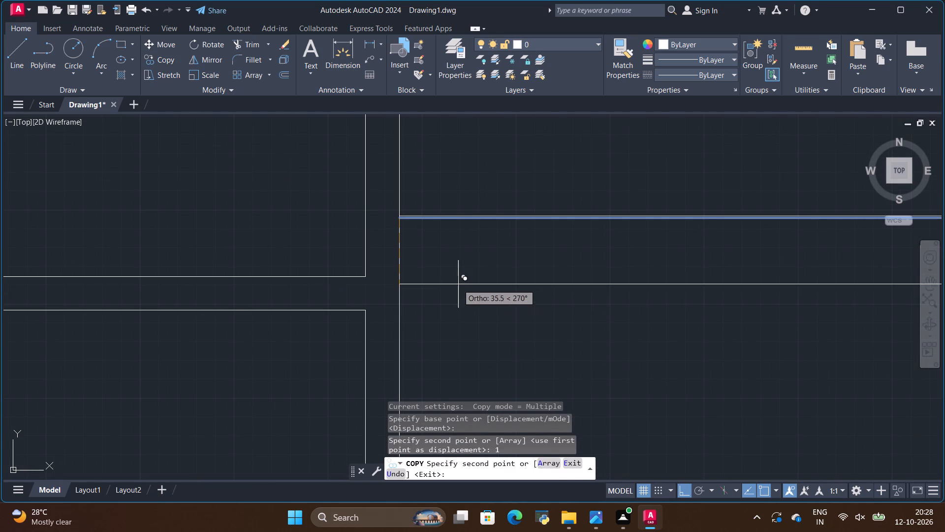
scroll(399, 252, "up", 1)
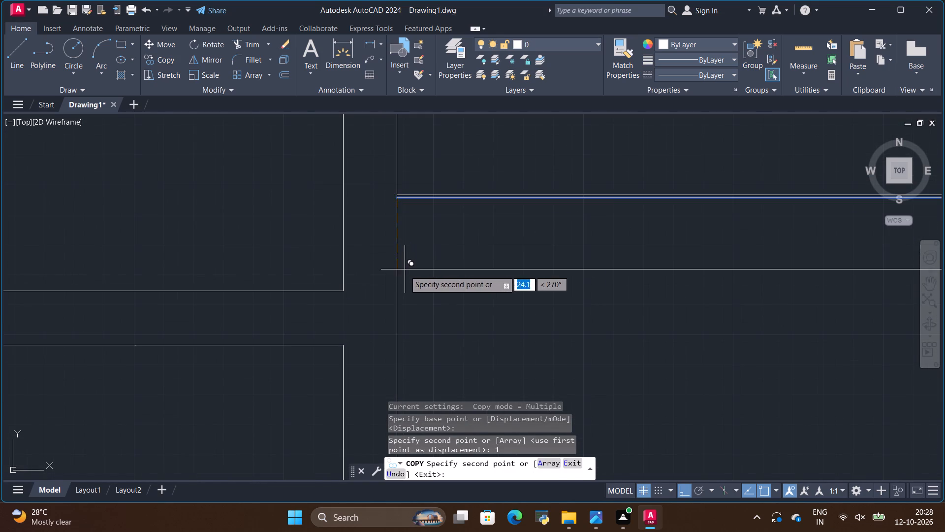
key("BackSpace")
key("1")
key("Return")
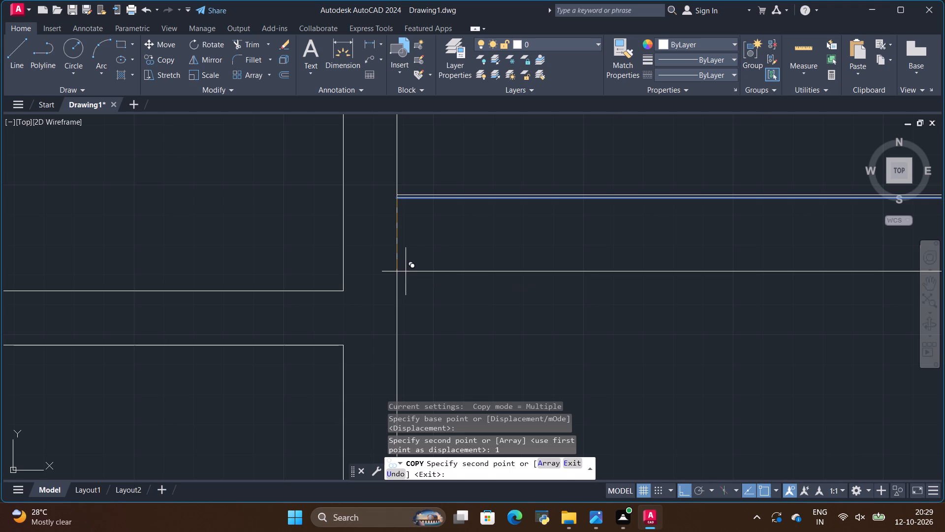
key("Escape")
Check the lower right drawer section of the elevation against the drawers in the wardrobe reference image.
scroll(449, 246, "down", 4)
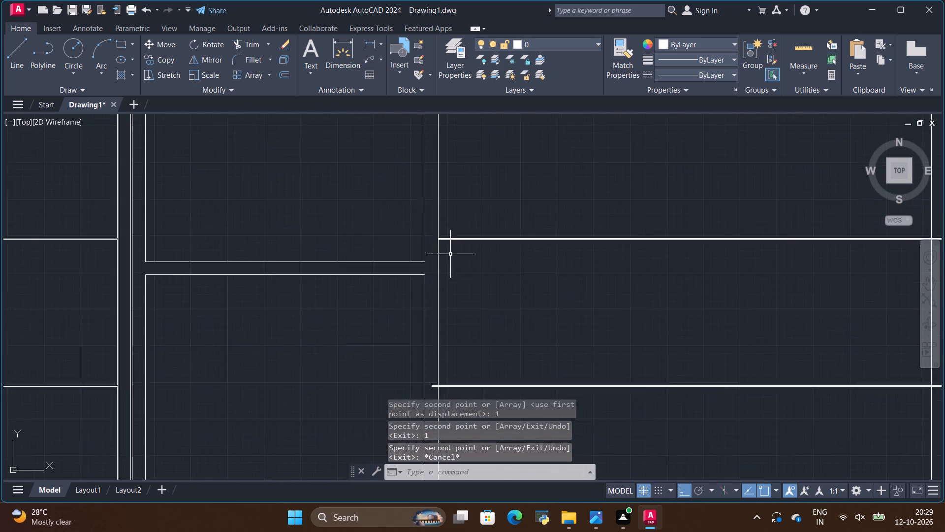
scroll(447, 253, "down", 1)
scroll(324, 199, "up", 3)
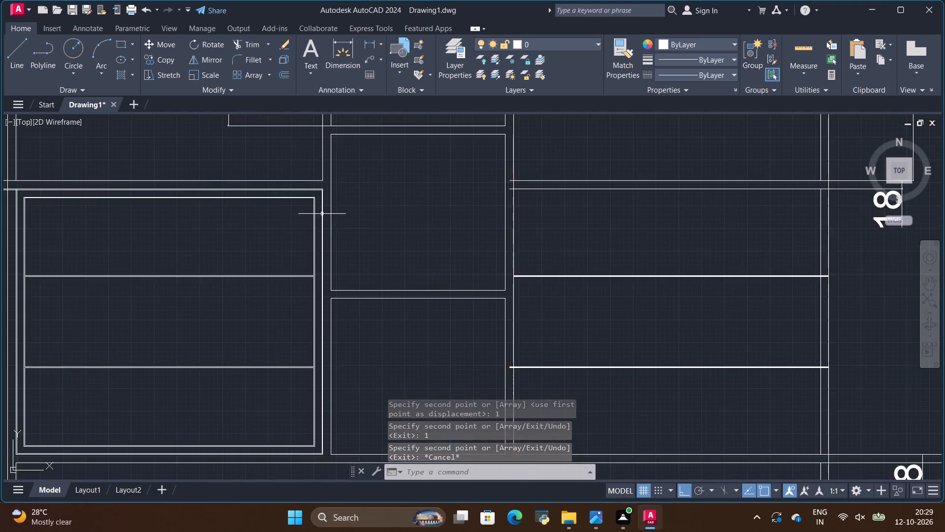
scroll(322, 214, "up", 1)
scroll(315, 212, "down", 4)
scroll(529, 212, "up", 1)
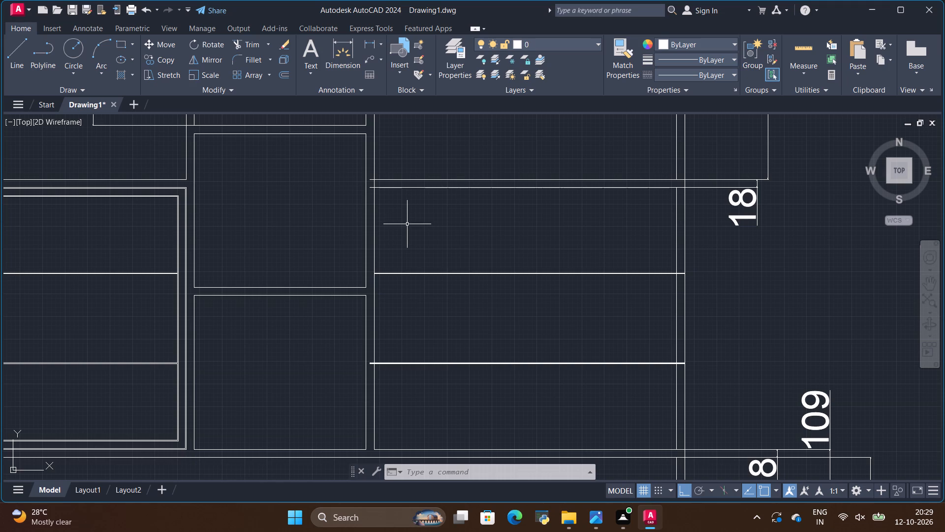
scroll(407, 225, "down", 1)
key("alt+Tab")
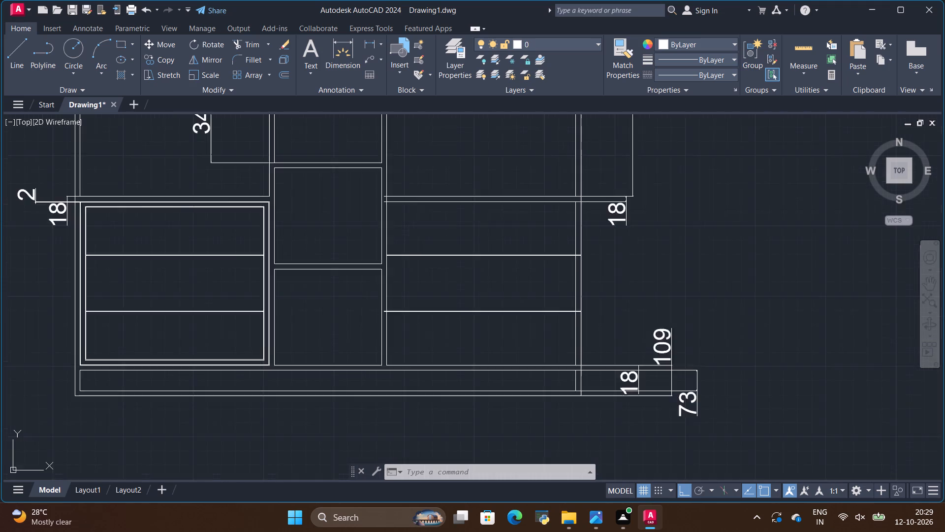
scroll(407, 225, "down", 2)
scroll(612, 340, "up", 3)
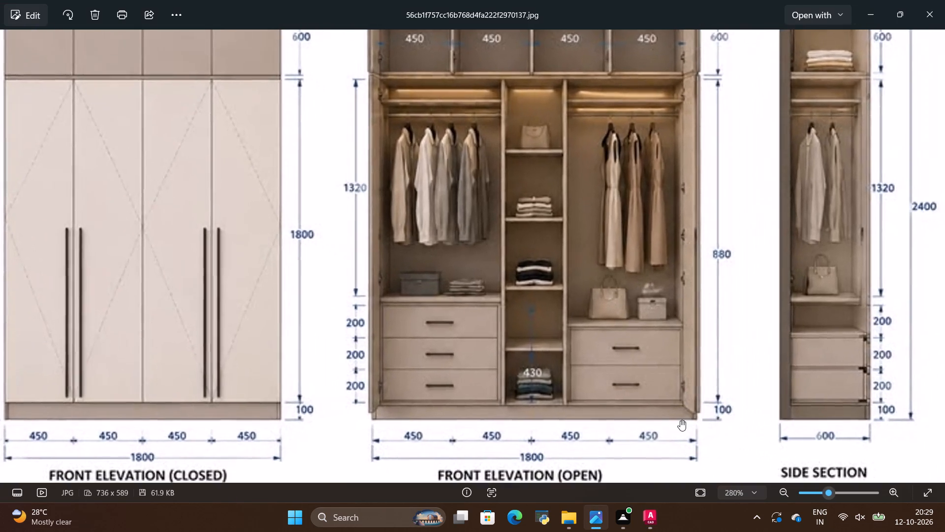
scroll(680, 420, "up", 10)
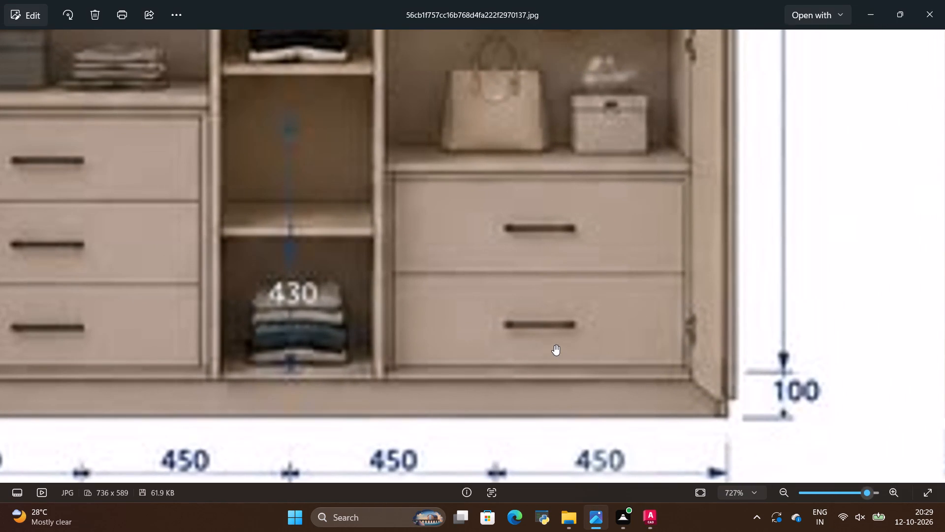
key("alt+Tab")
Copy the underside line of the horizontal panel above the lower right drawer section 2 units downward.
scroll(450, 220, "up", 1)
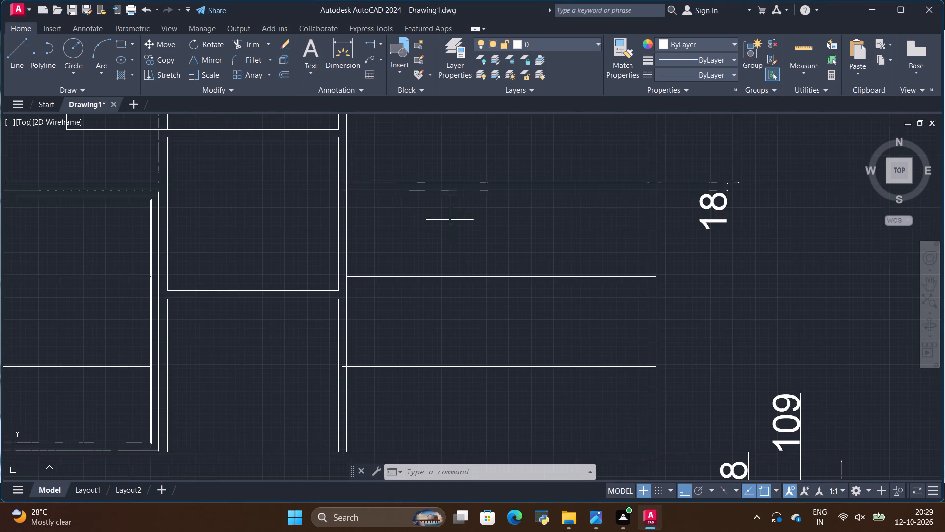
scroll(350, 199, "up", 3)
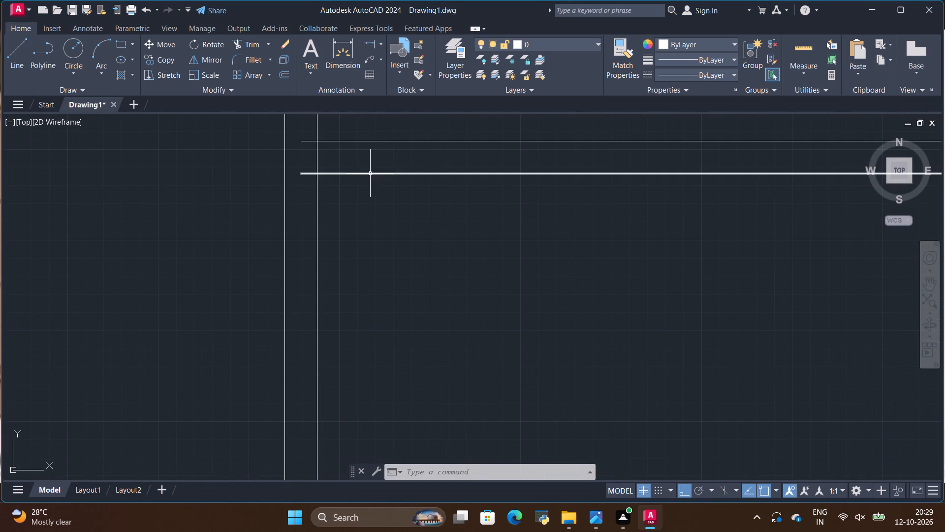
left_click(371, 173)
scroll(385, 206, "down", 3)
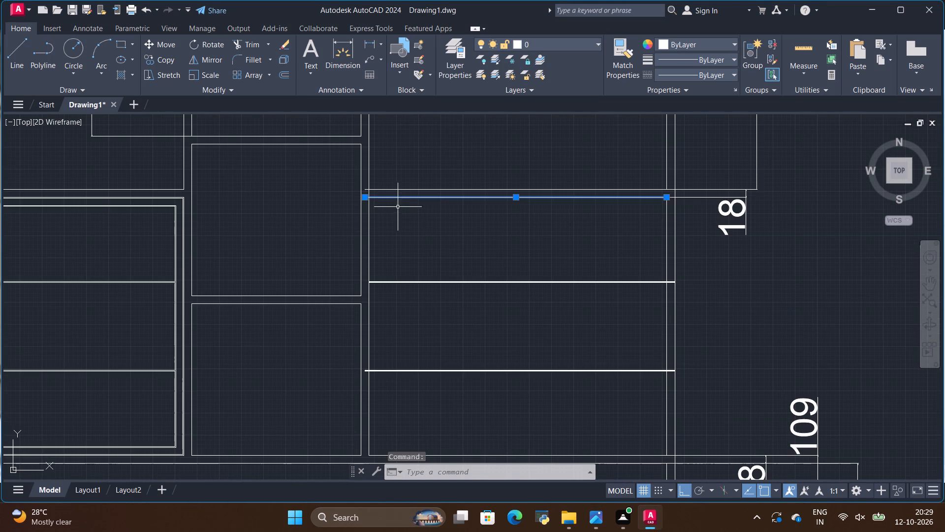
scroll(405, 205, "down", 1)
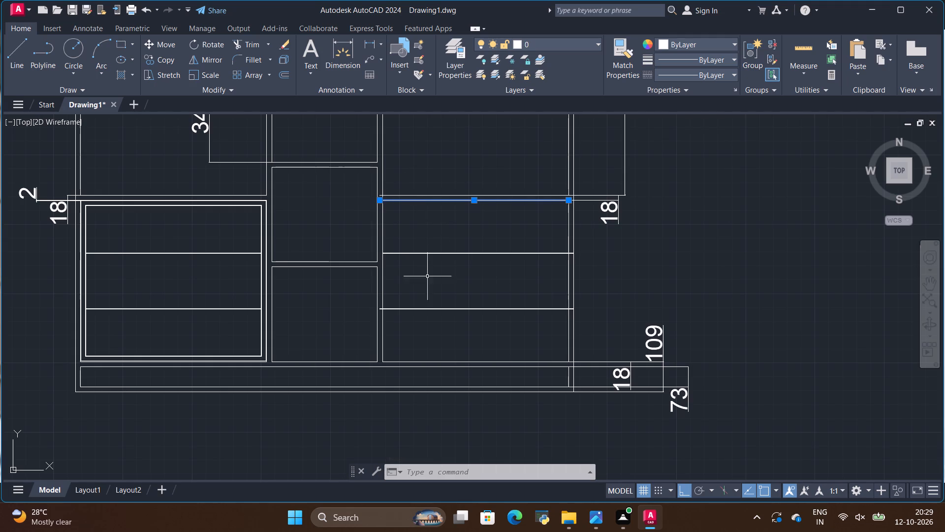
left_click(164, 63)
scroll(390, 188, "up", 1)
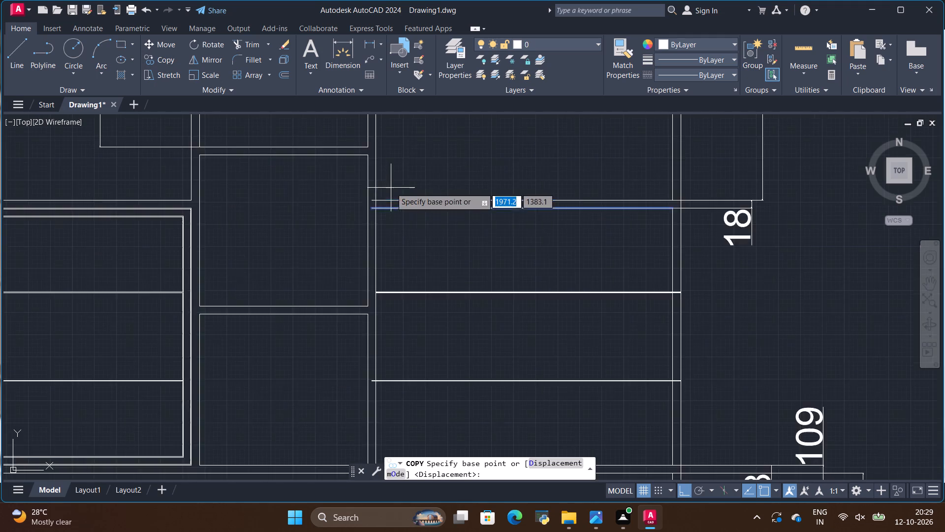
scroll(391, 188, "up", 2)
left_click(353, 206)
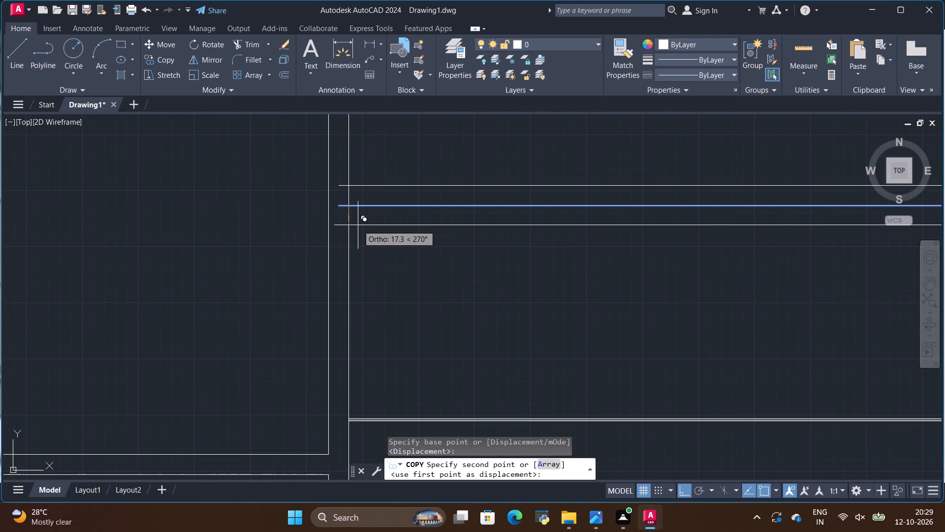
key("BackSpace")
key("2")
key("Return")
key("Escape")
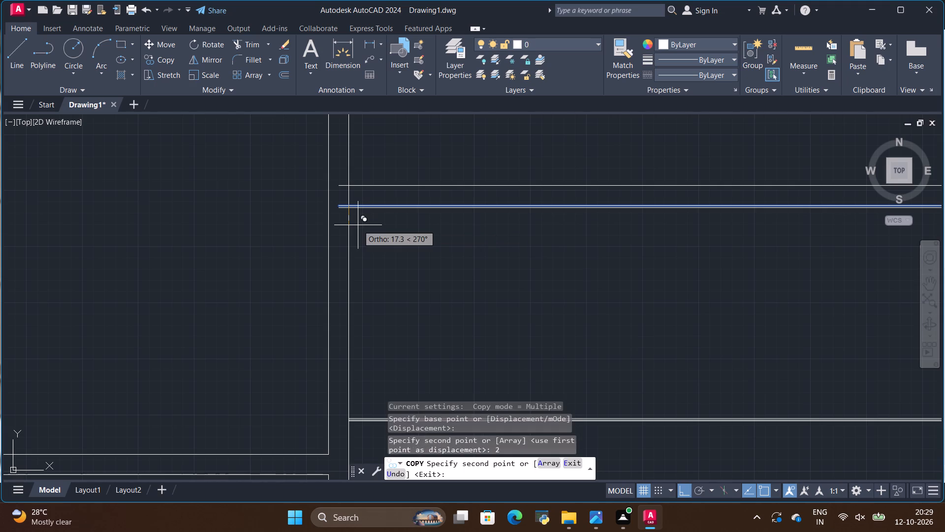
Copy the bottom line of the lower right drawer section 2 units upward.
scroll(337, 185, "down", 4)
scroll(362, 287, "up", 2)
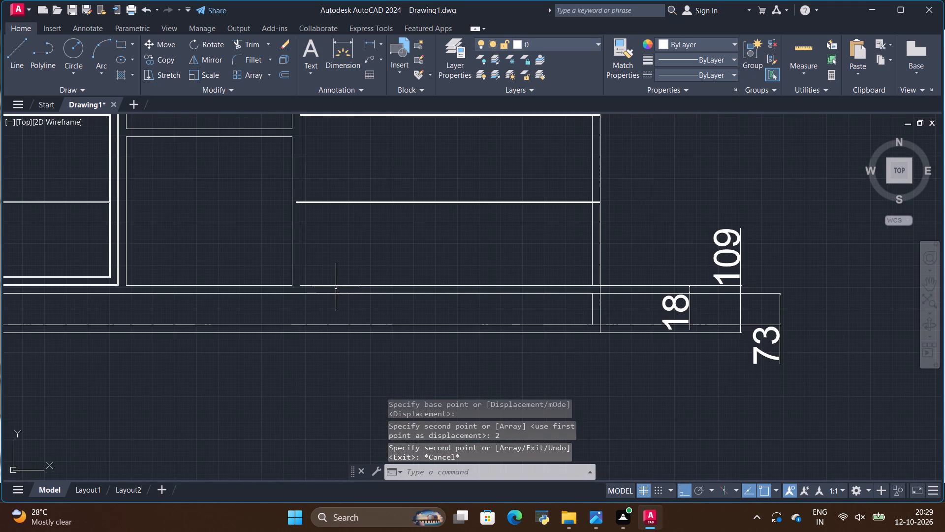
left_click(335, 286)
left_click(167, 61)
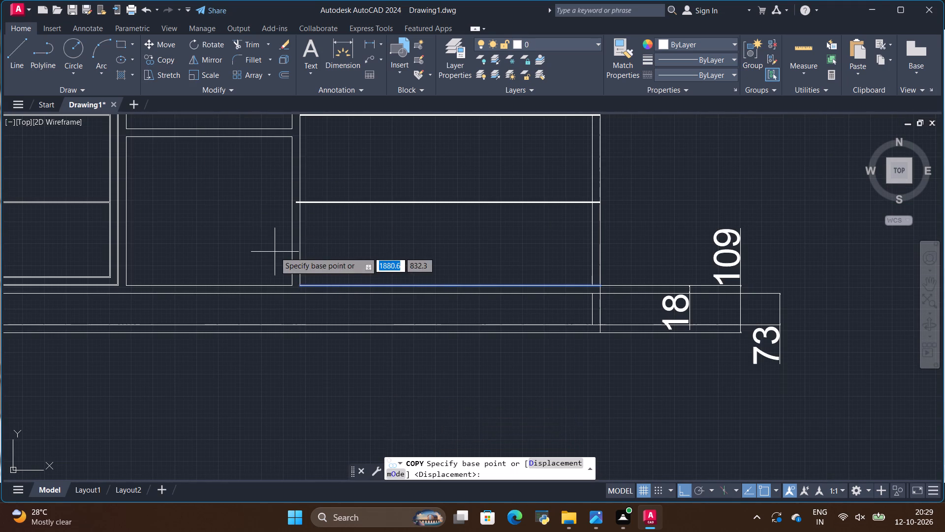
scroll(275, 252, "up", 2)
left_click(334, 334)
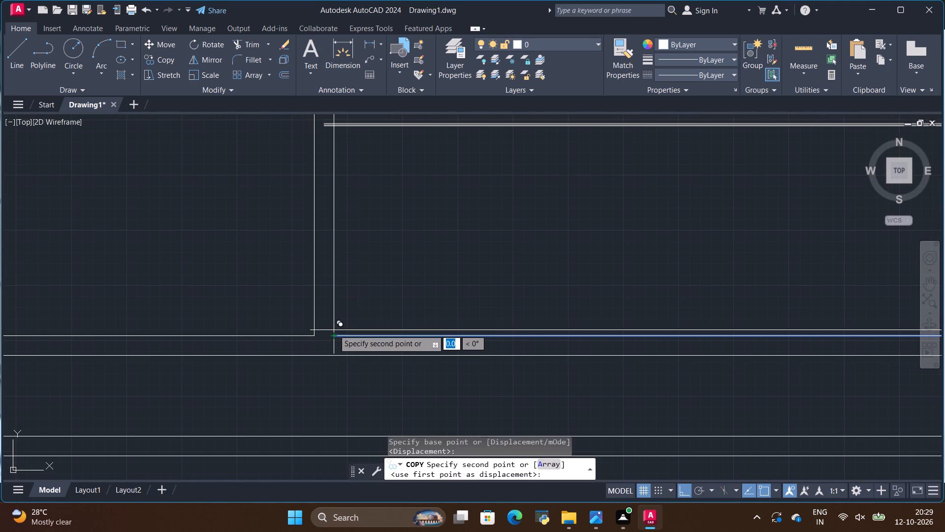
key("BackSpace")
key("2")
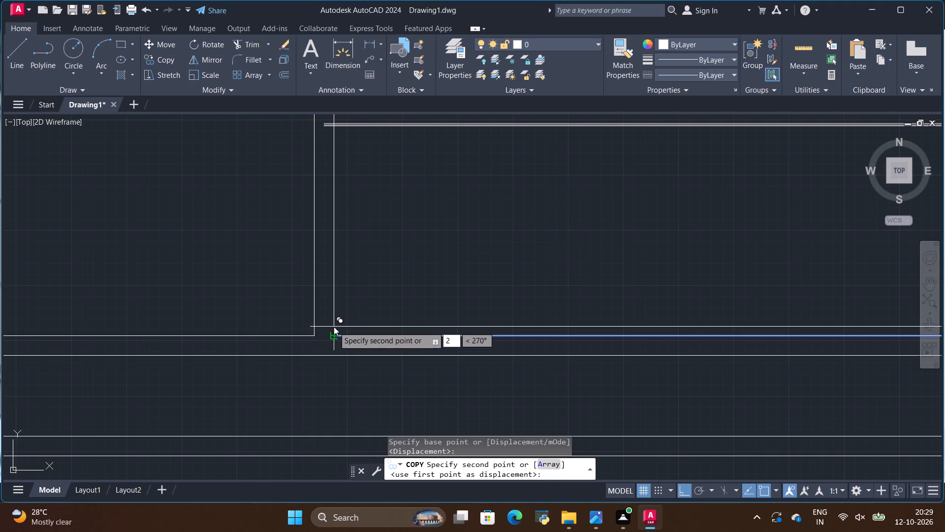
key("Return")
key("Escape")
Examine the edges and corners of the lower right drawer section for overhanging lines.
scroll(338, 328, "down", 3)
scroll(461, 313, "up", 1)
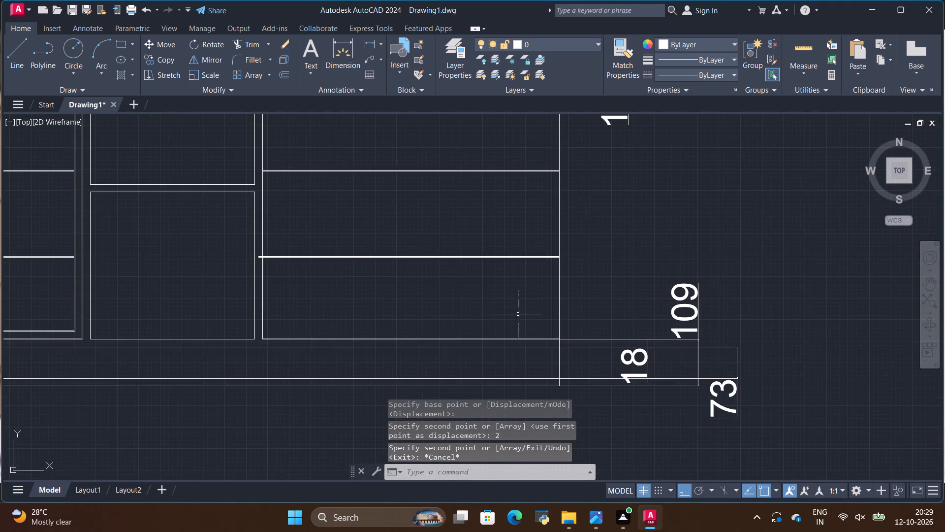
scroll(575, 324, "up", 3)
scroll(536, 353, "down", 4)
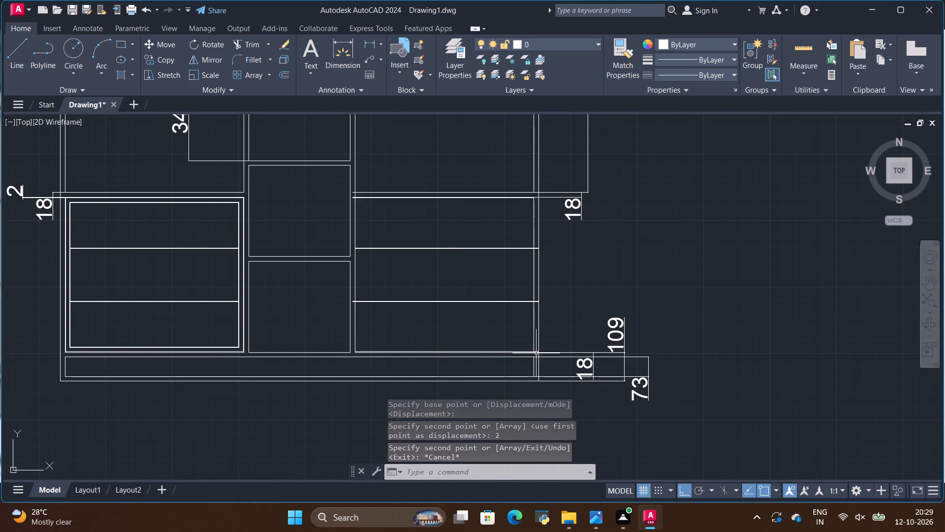
scroll(363, 247, "up", 1)
scroll(347, 213, "down", 1)
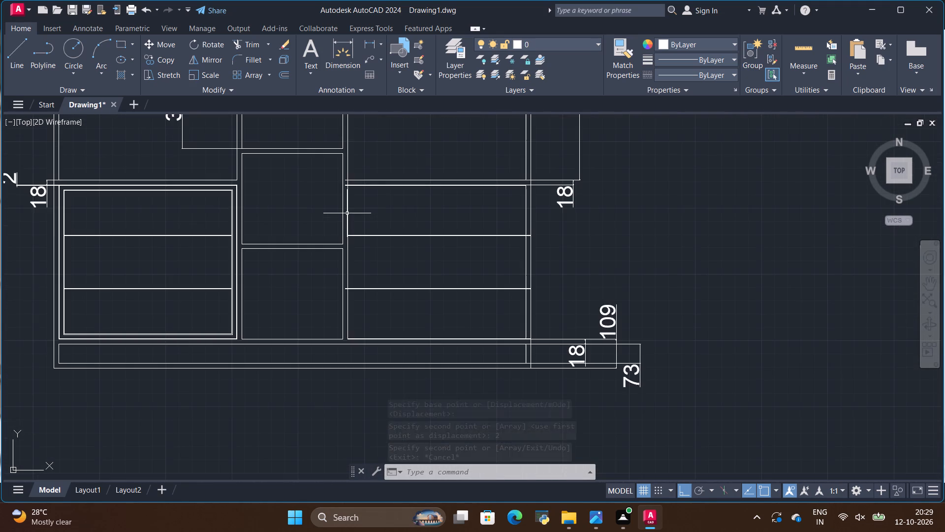
scroll(349, 214, "down", 2)
scroll(352, 206, "up", 1)
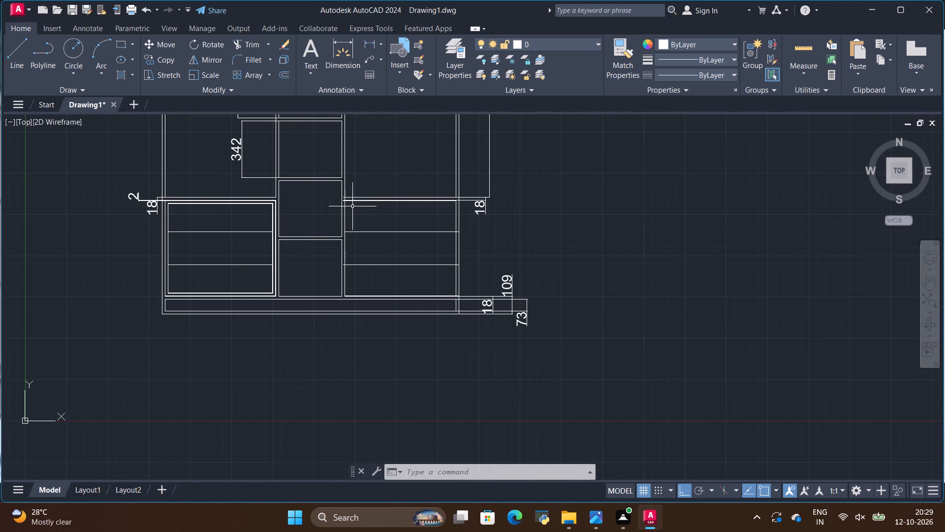
Trim the panel underside line and its 2-unit copy where they overhang the central divider, plus the divider edge between them.
left_click(250, 42)
scroll(342, 166, "up", 2)
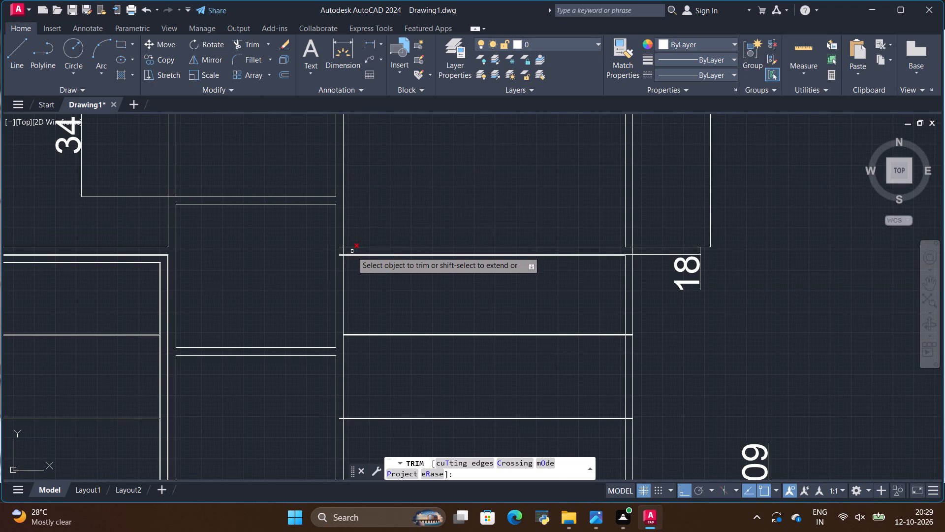
scroll(350, 254, "up", 4)
scroll(302, 252, "up", 2)
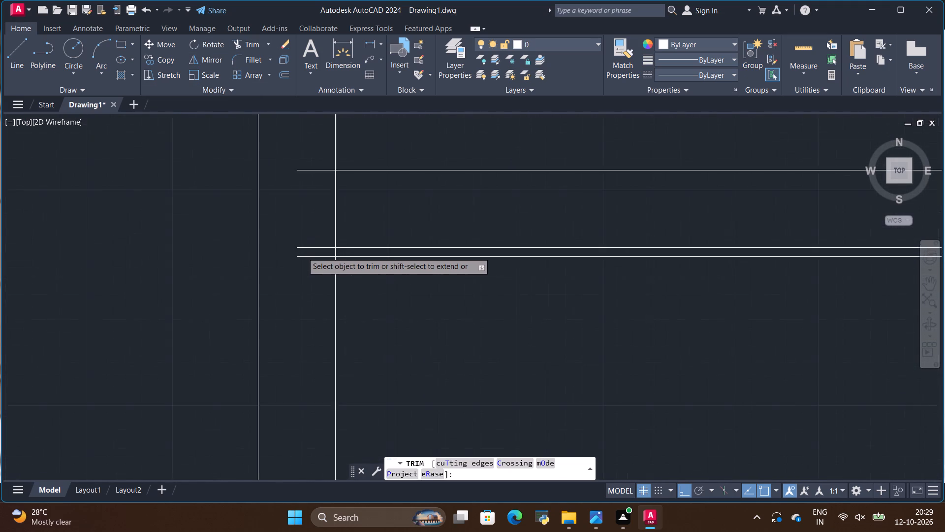
scroll(302, 252, "up", 2)
left_click_drag(336, 202, 358, 286)
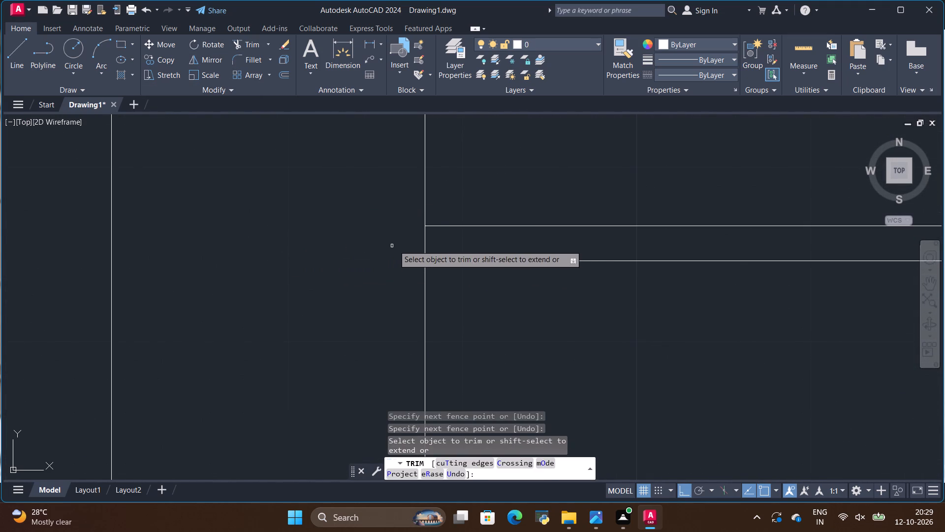
left_click_drag(435, 243, 383, 251)
Trim the overhang of the panel's top line at the central divider and the divider edge crossing the panel's thickness.
scroll(329, 255, "down", 5)
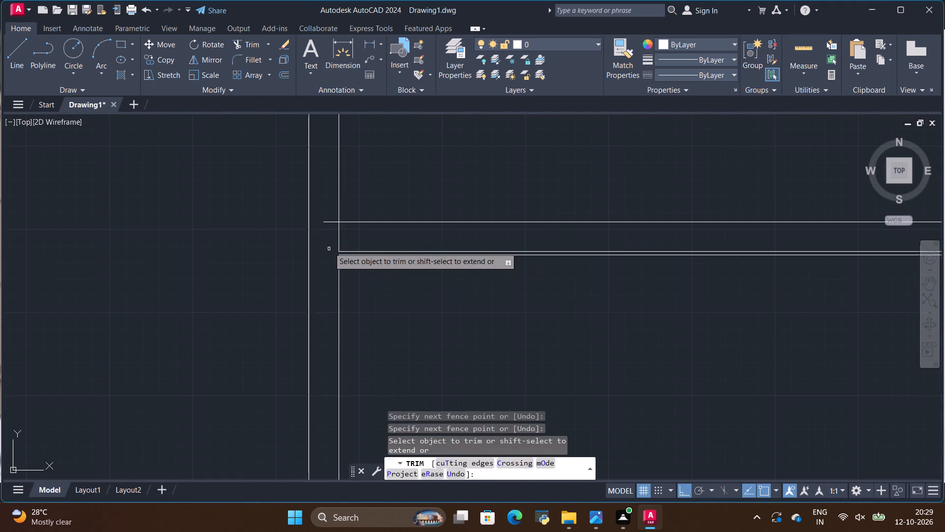
scroll(329, 230, "up", 3)
left_click_drag(330, 192, 327, 239)
scroll(326, 243, "down", 4)
scroll(341, 303, "down", 1)
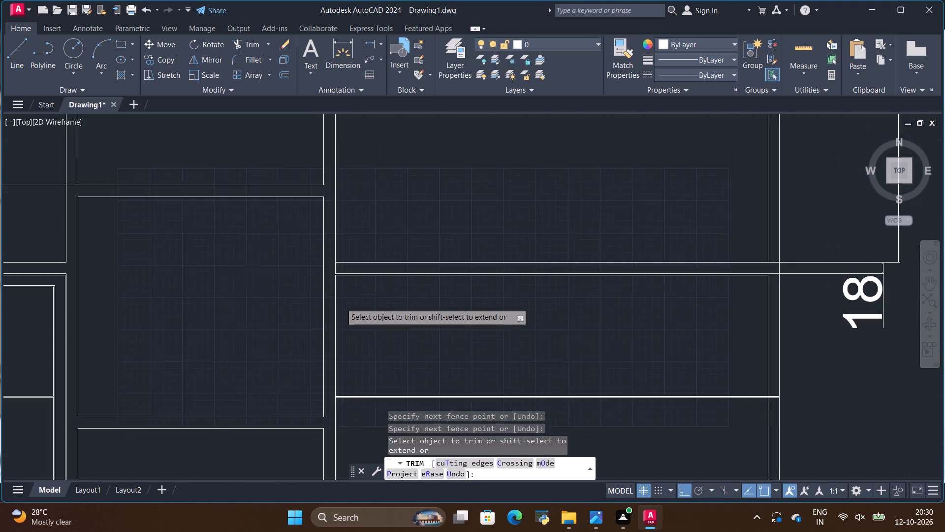
scroll(341, 303, "down", 1)
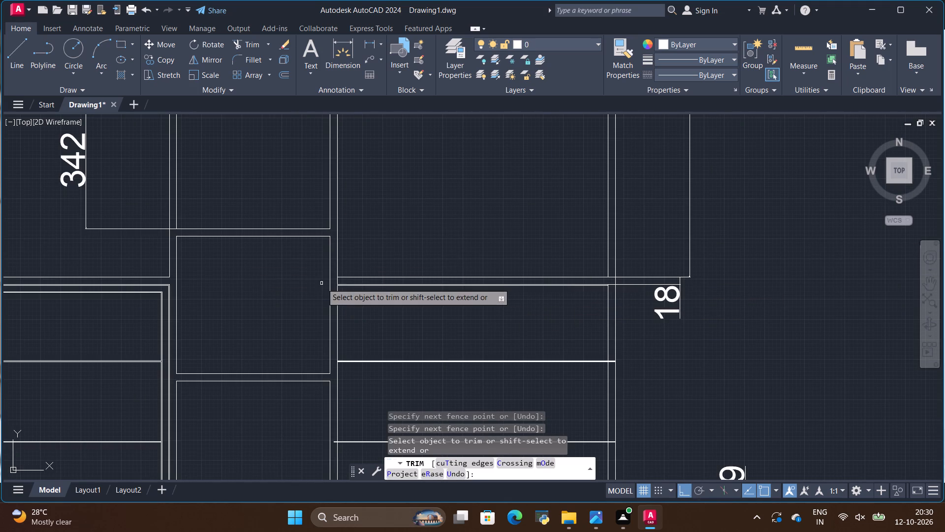
scroll(322, 283, "up", 1)
scroll(363, 277, "up", 4)
left_click_drag(284, 280, 245, 289)
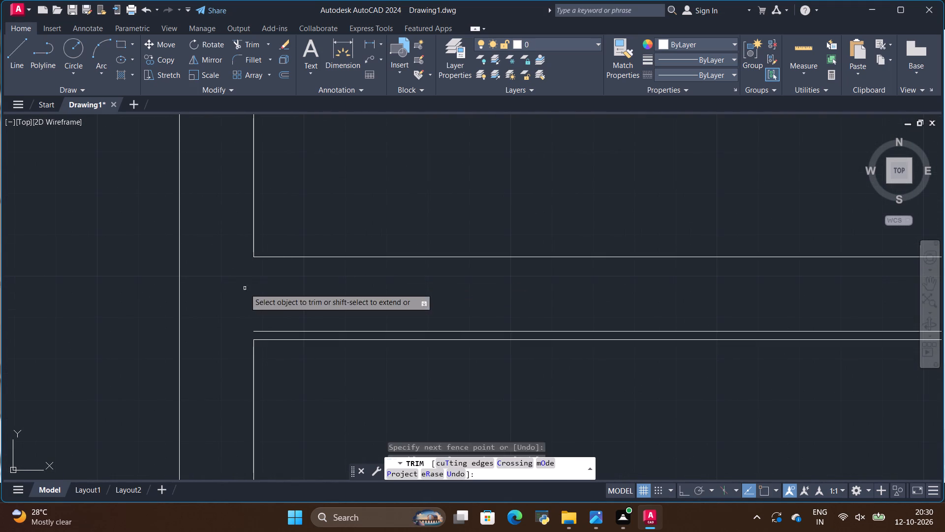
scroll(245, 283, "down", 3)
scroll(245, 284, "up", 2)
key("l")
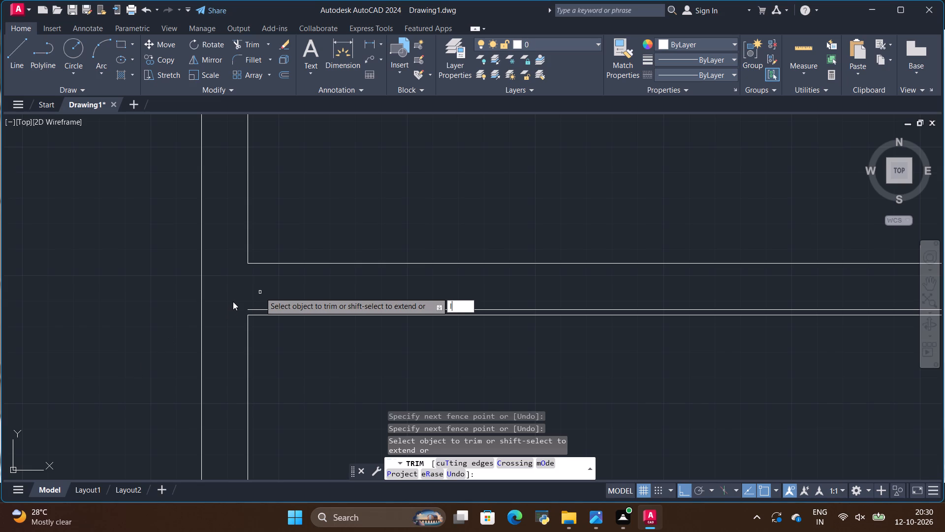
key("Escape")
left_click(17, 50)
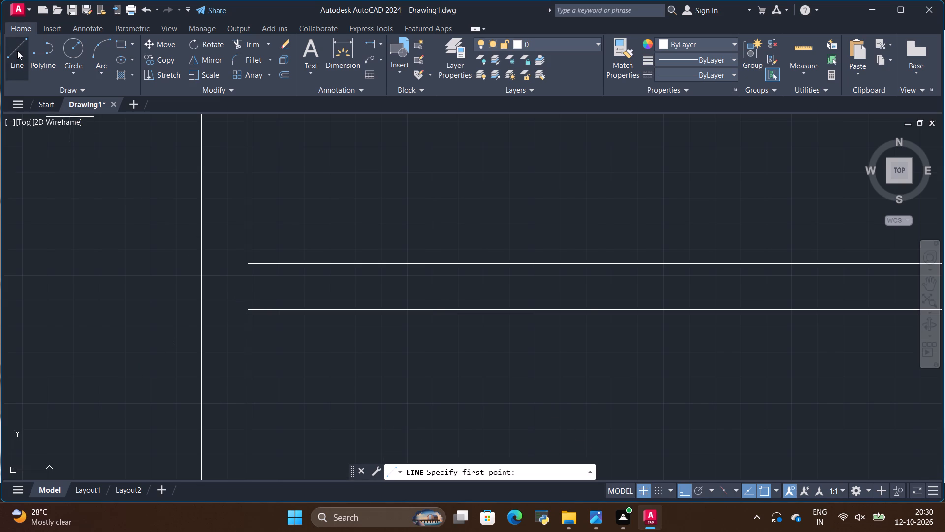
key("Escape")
Compare the top edges and corners of the lower left and lower right drawer sections.
scroll(142, 268, "down", 2)
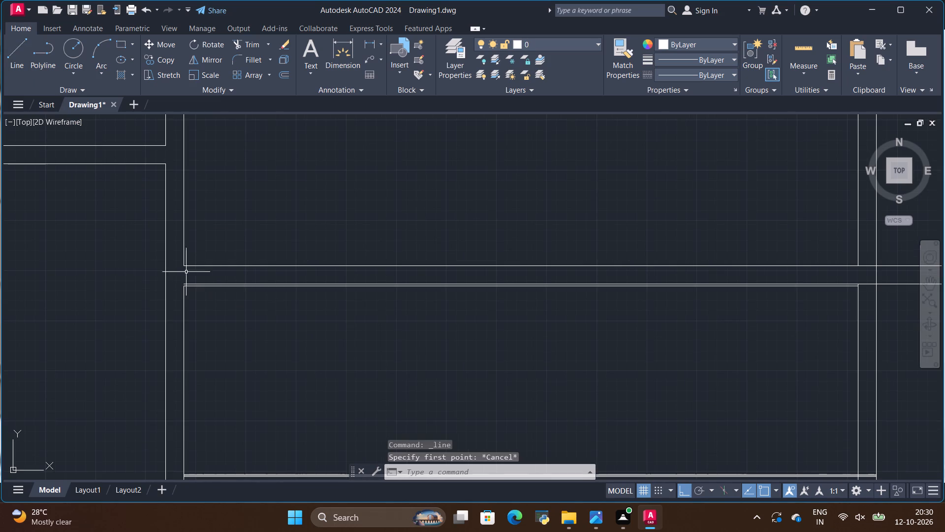
scroll(273, 291, "down", 1)
scroll(609, 313, "down", 2)
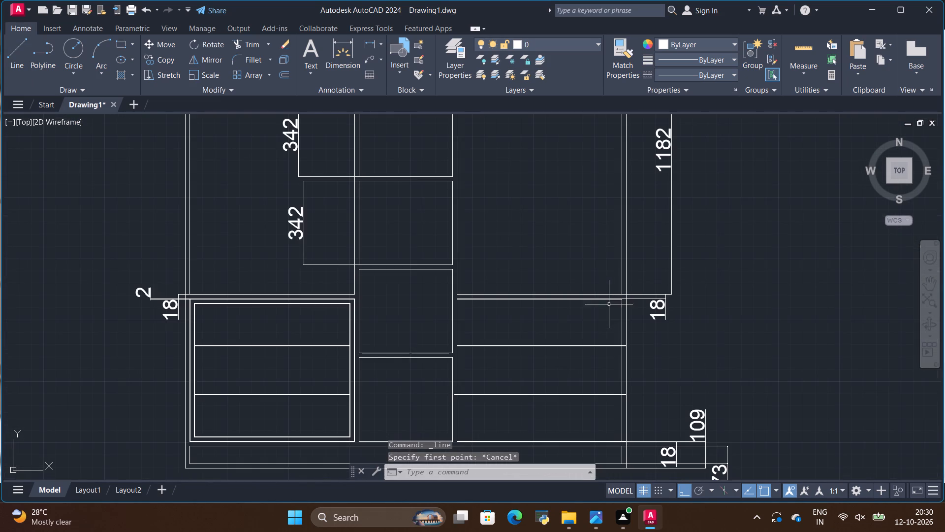
scroll(343, 317, "up", 4)
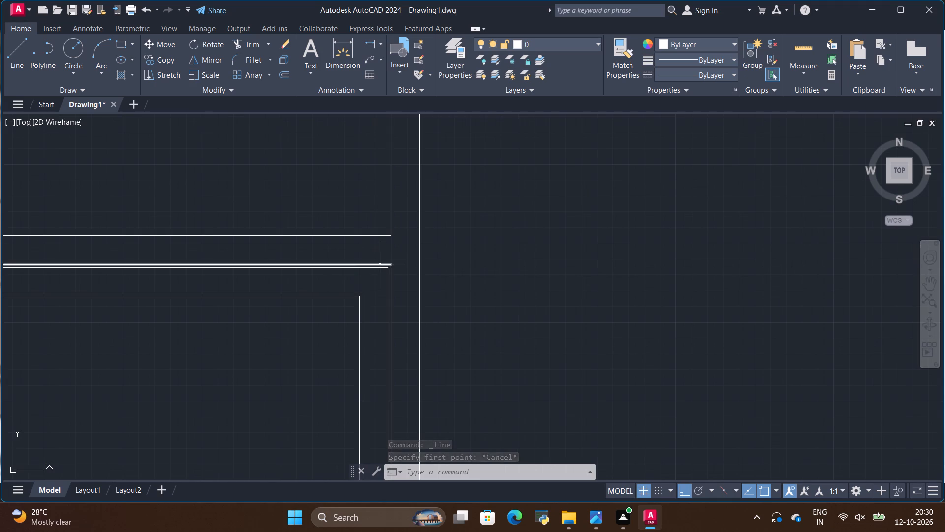
scroll(380, 265, "down", 2)
scroll(657, 260, "up", 1)
scroll(632, 247, "down", 1)
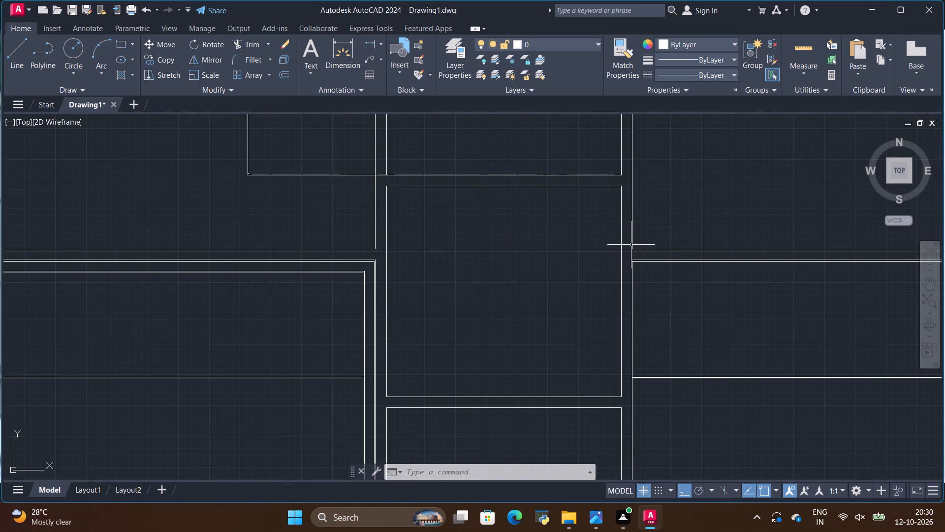
scroll(631, 244, "down", 1)
scroll(484, 252, "up", 1)
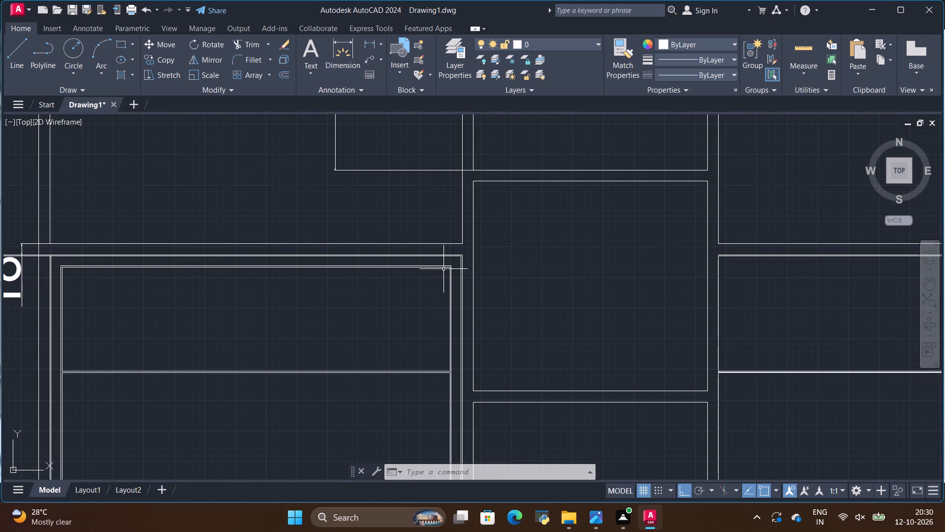
scroll(443, 269, "down", 1)
scroll(443, 269, "up", 4)
scroll(452, 256, "down", 3)
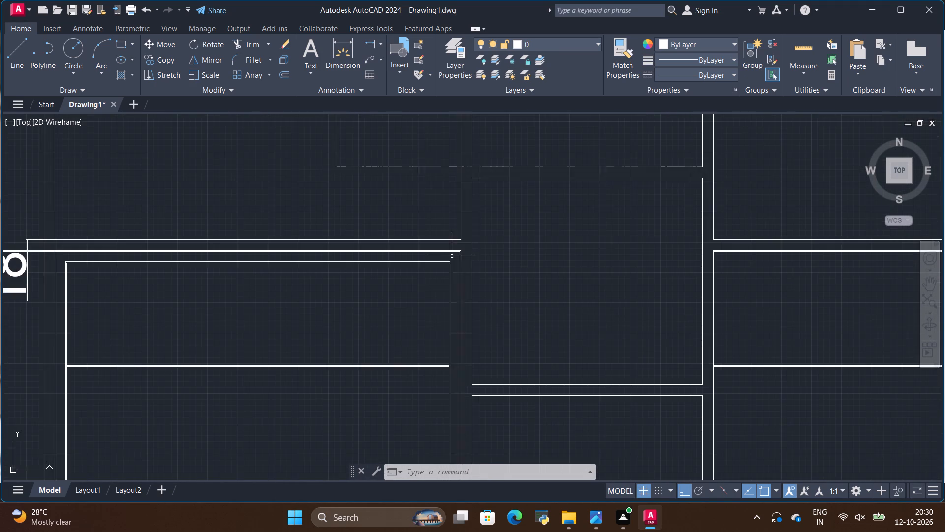
scroll(452, 256, "down", 1)
scroll(204, 262, "up", 5)
scroll(175, 253, "down", 3)
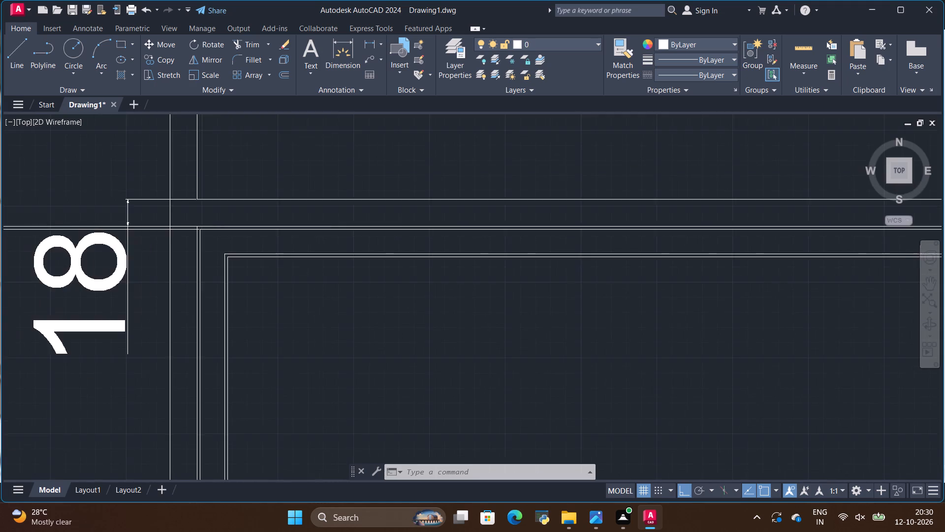
scroll(175, 253, "down", 3)
scroll(545, 244, "up", 3)
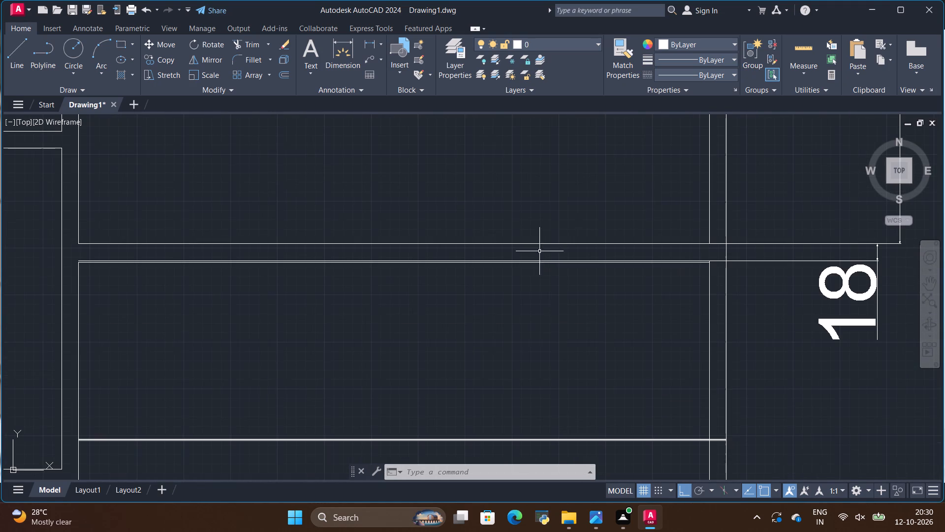
scroll(517, 258, "down", 1)
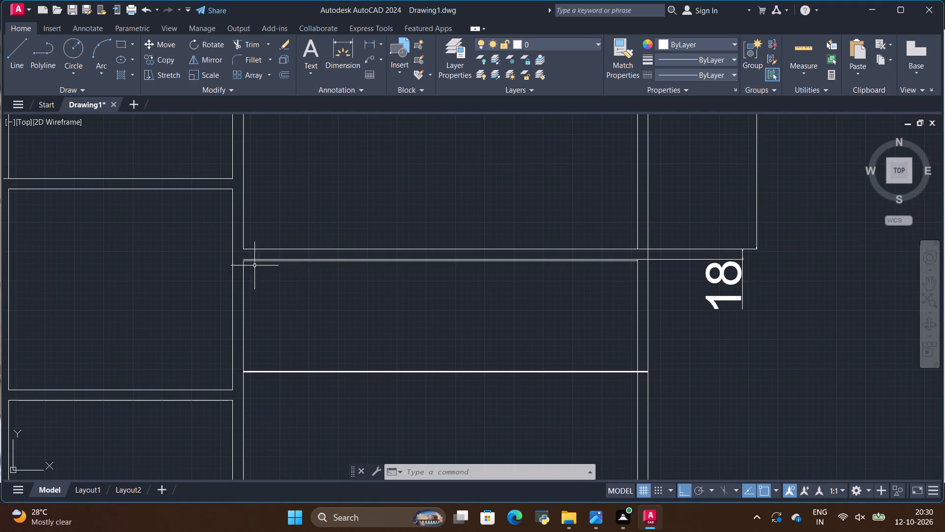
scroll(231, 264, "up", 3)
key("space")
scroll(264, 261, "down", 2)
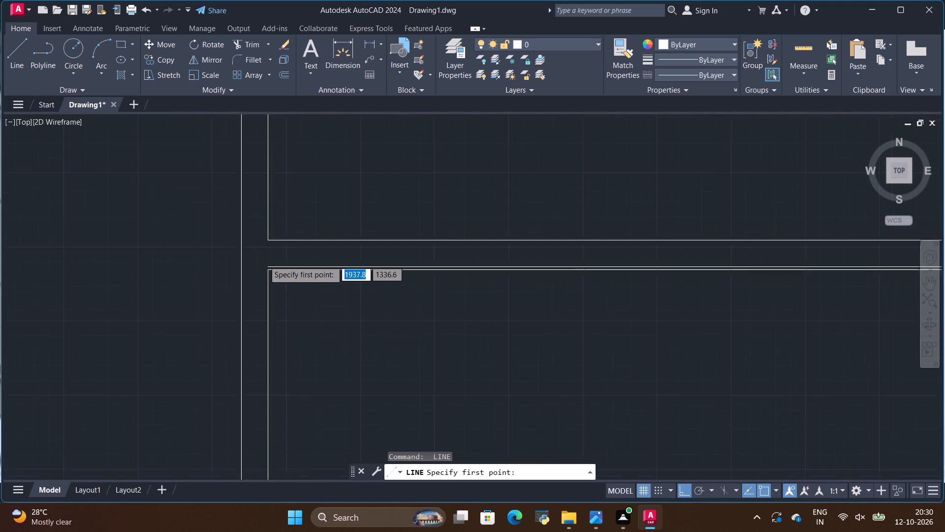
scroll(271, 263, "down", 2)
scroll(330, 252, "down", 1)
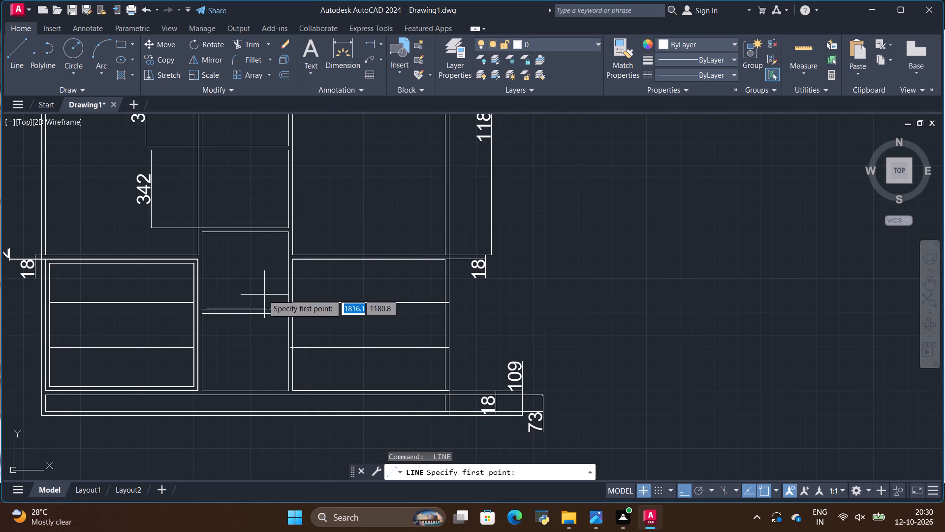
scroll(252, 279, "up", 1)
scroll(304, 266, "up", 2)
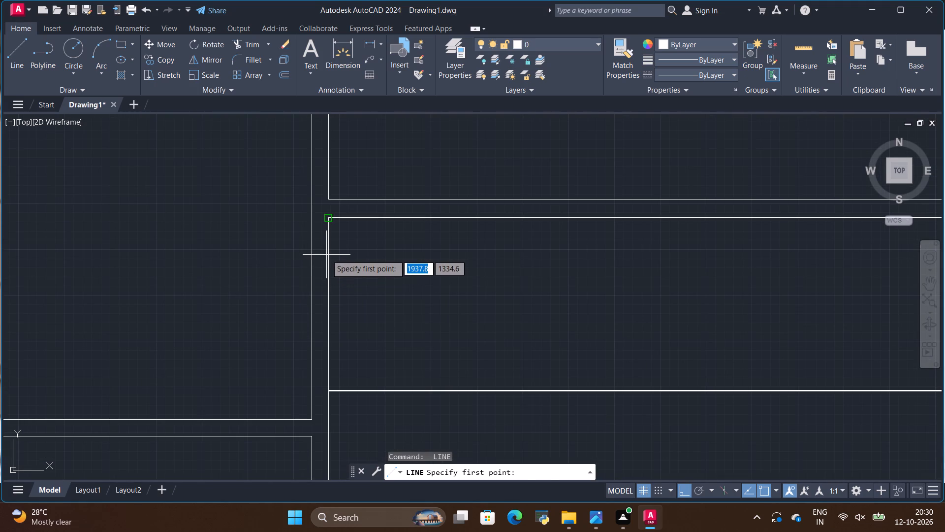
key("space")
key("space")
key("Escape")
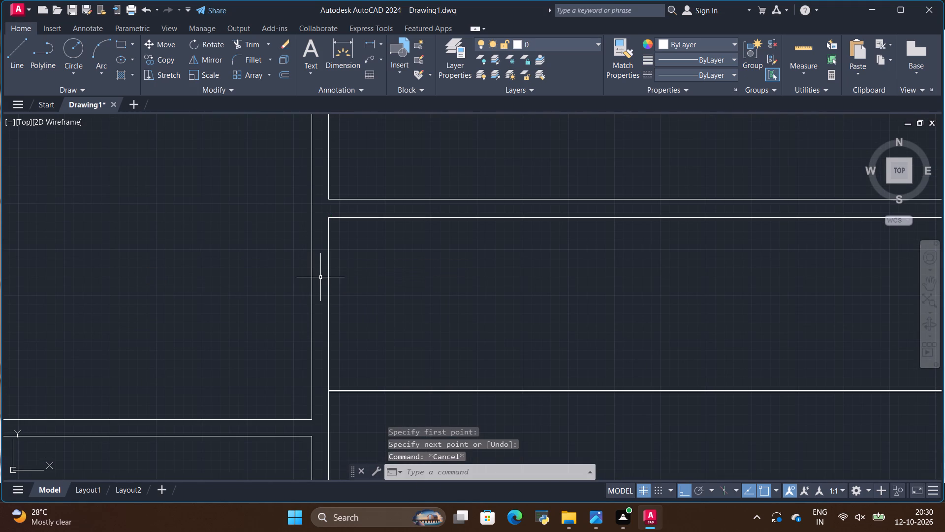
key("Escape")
Copy the left edge line of the lower right drawer section 2 units to the right.
left_click(330, 276)
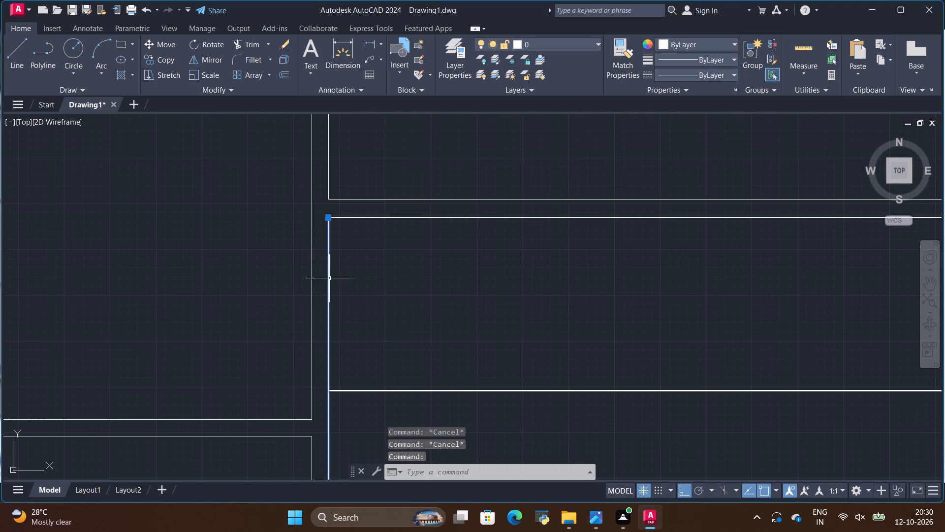
left_click(166, 62)
scroll(301, 178, "up", 1)
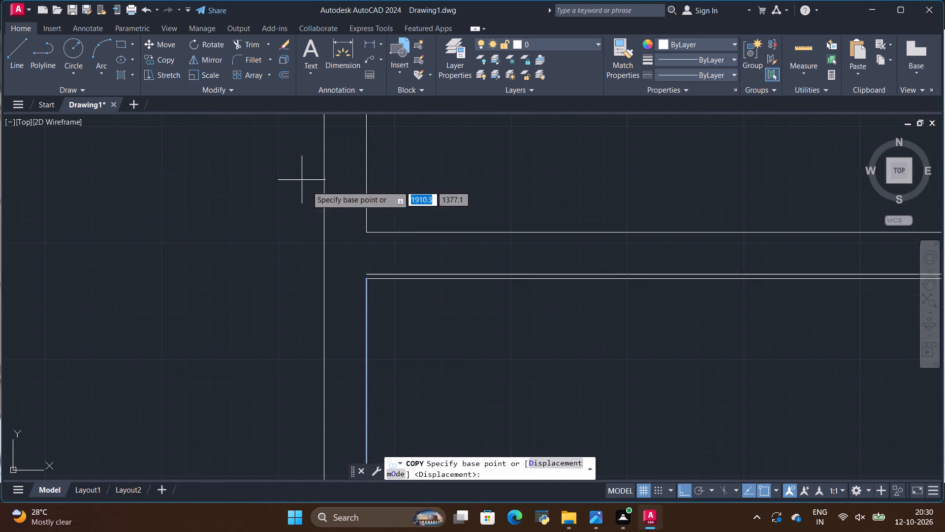
scroll(310, 192, "up", 2)
left_click(394, 315)
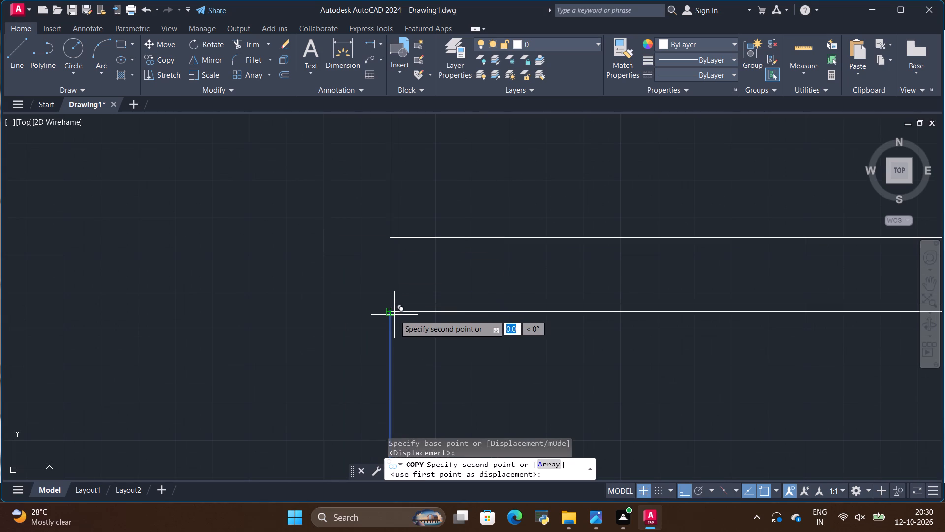
key("BackSpace")
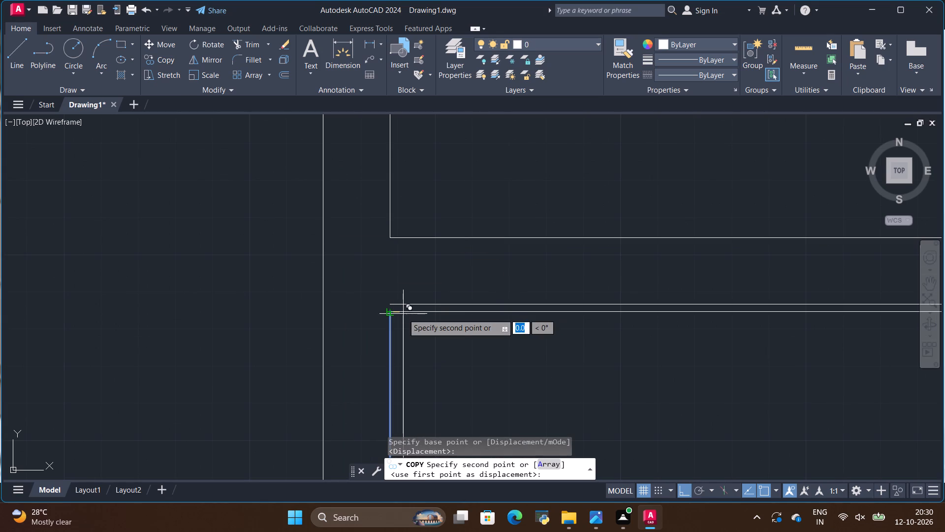
key("2")
key("Return")
key("Escape")
key("Escape")
Copy the right edge line of the lower right drawer section 2 units to the left, into the section.
scroll(254, 308, "down", 3)
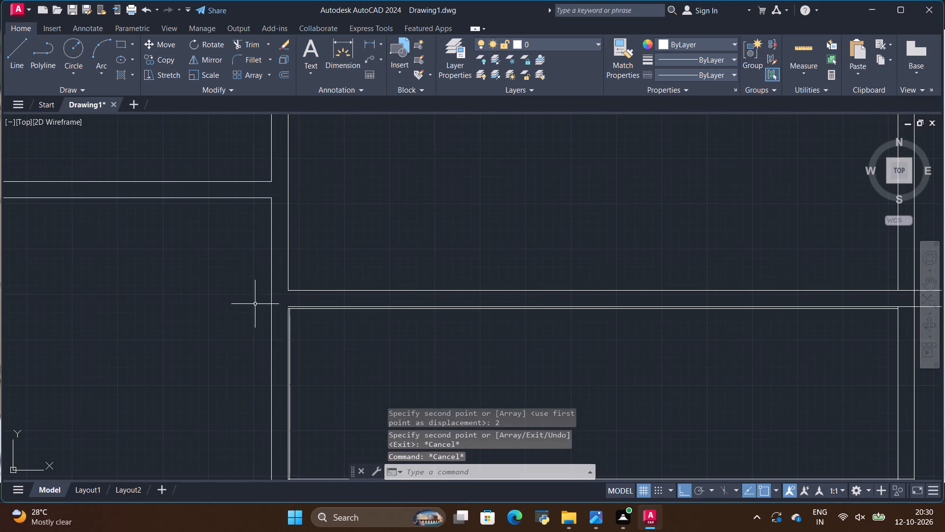
scroll(313, 290, "down", 2)
scroll(543, 290, "up", 3)
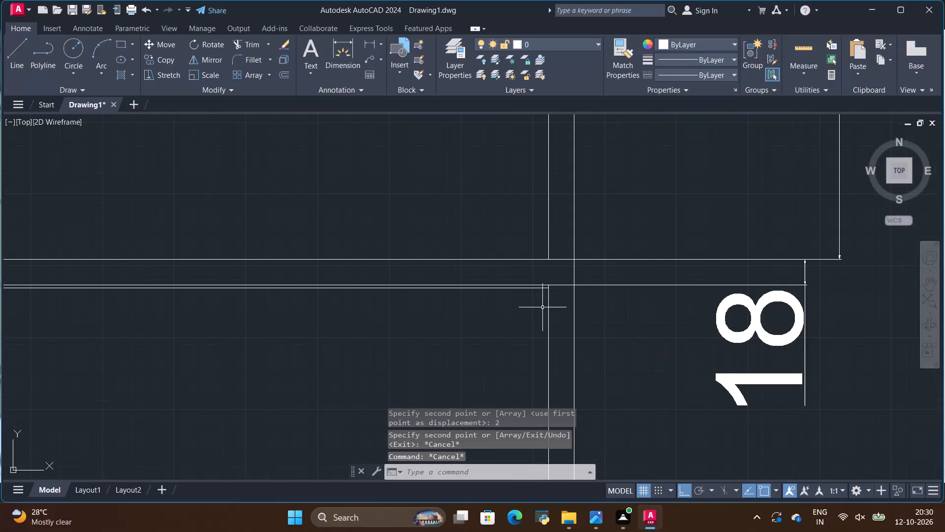
left_click(548, 310)
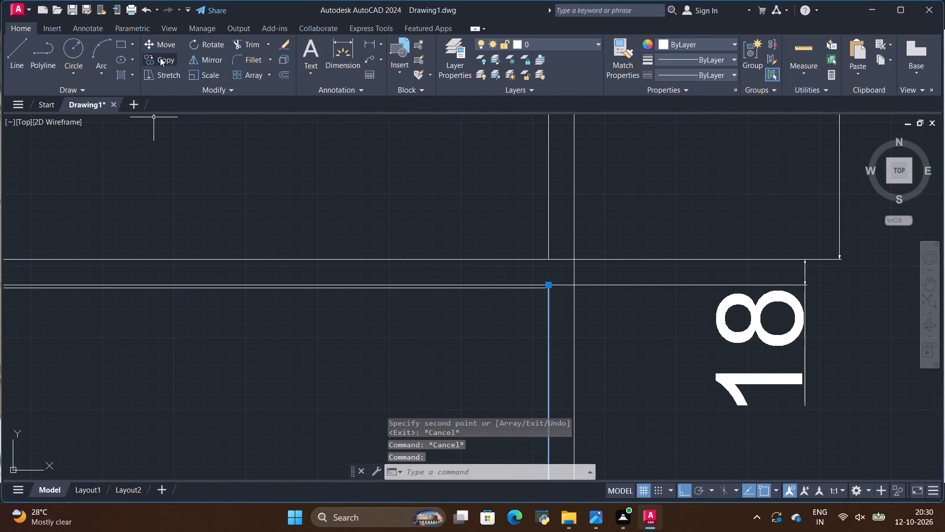
left_click(160, 58)
scroll(549, 290, "up", 3)
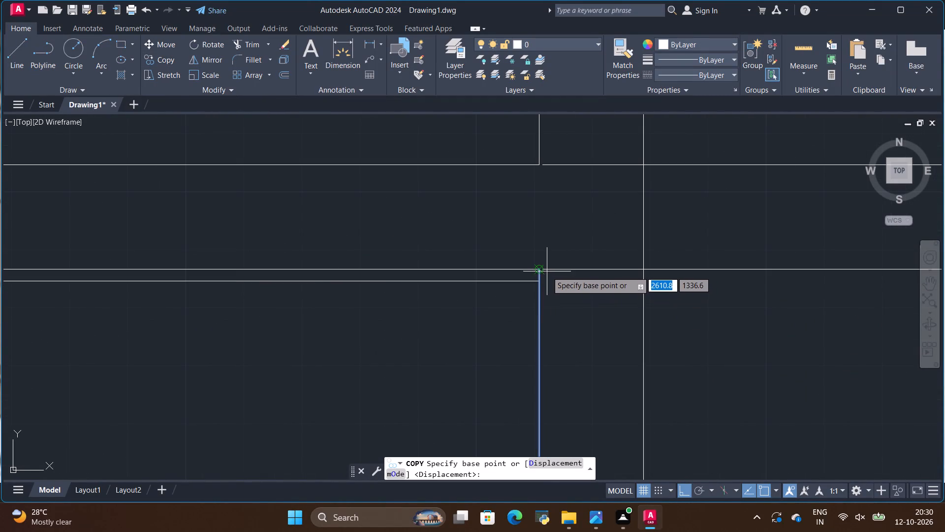
left_click(543, 269)
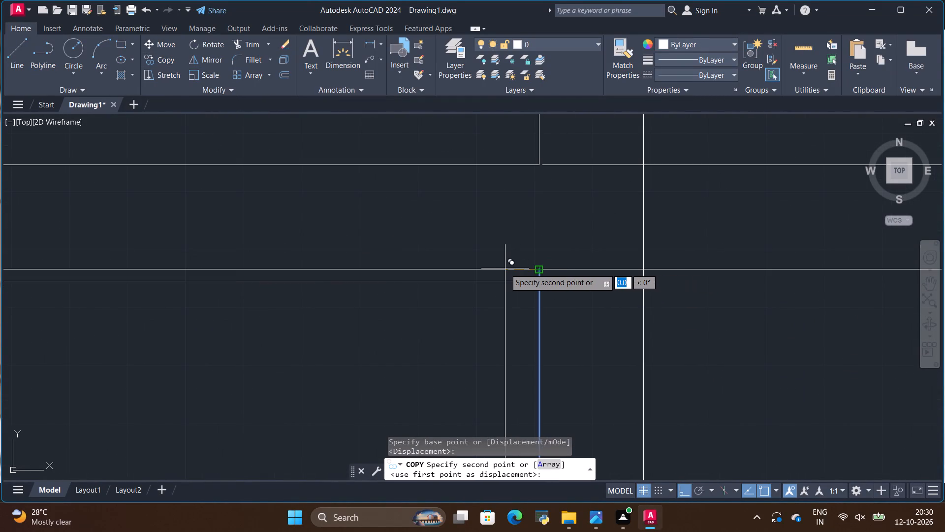
key("BackSpace")
key("2")
key("Return")
key("Escape")
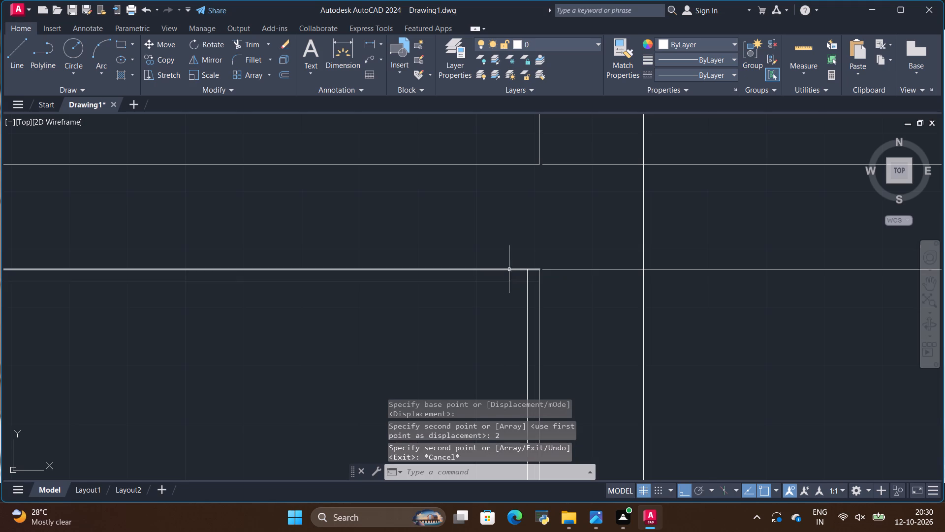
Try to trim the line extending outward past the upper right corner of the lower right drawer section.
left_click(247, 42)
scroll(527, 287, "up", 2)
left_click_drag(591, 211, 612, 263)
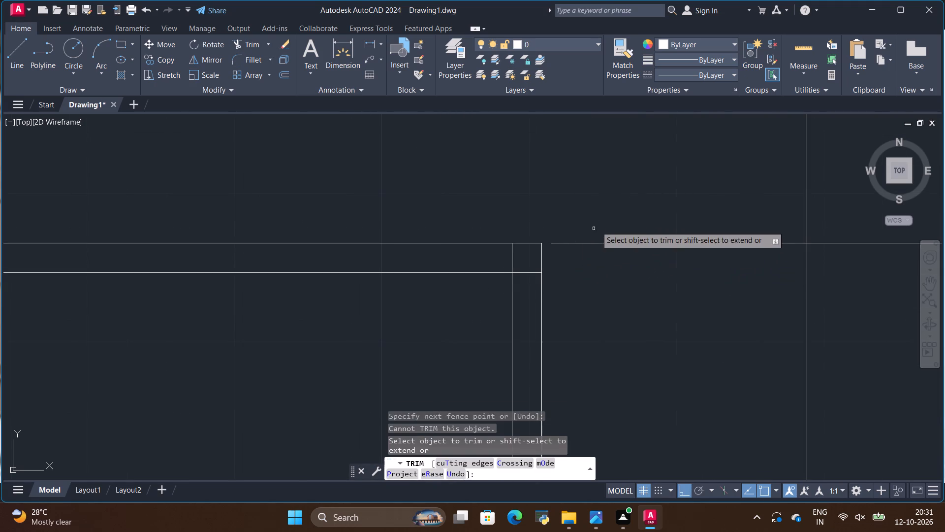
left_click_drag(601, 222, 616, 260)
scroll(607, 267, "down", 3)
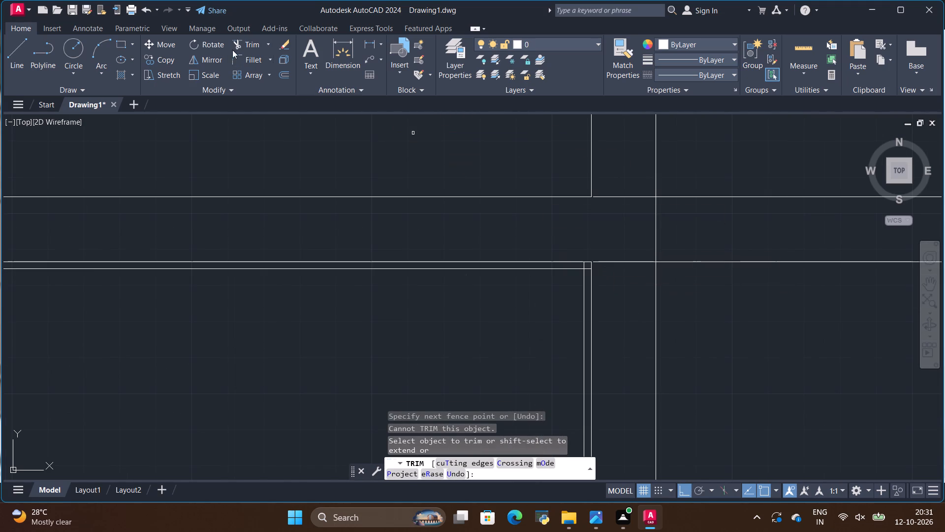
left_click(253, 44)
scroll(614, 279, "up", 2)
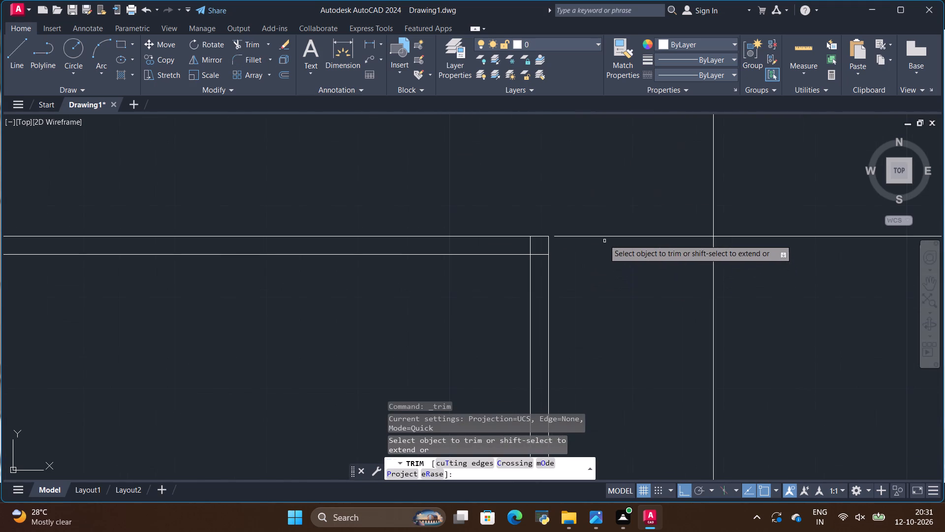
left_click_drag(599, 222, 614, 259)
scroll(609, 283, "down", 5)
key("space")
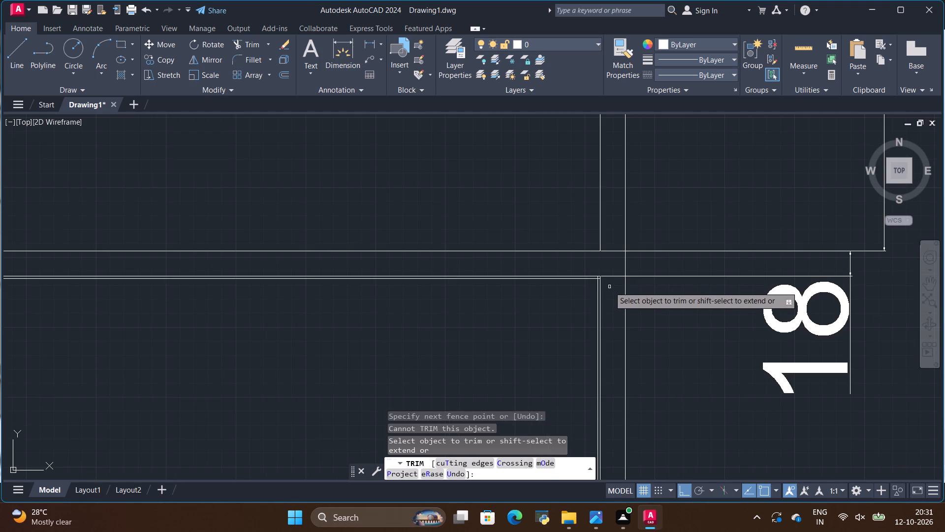
Trim the overlapping line ends between the inner and outer edges at the upper right corner of the lower right drawer section.
scroll(598, 286, "up", 5)
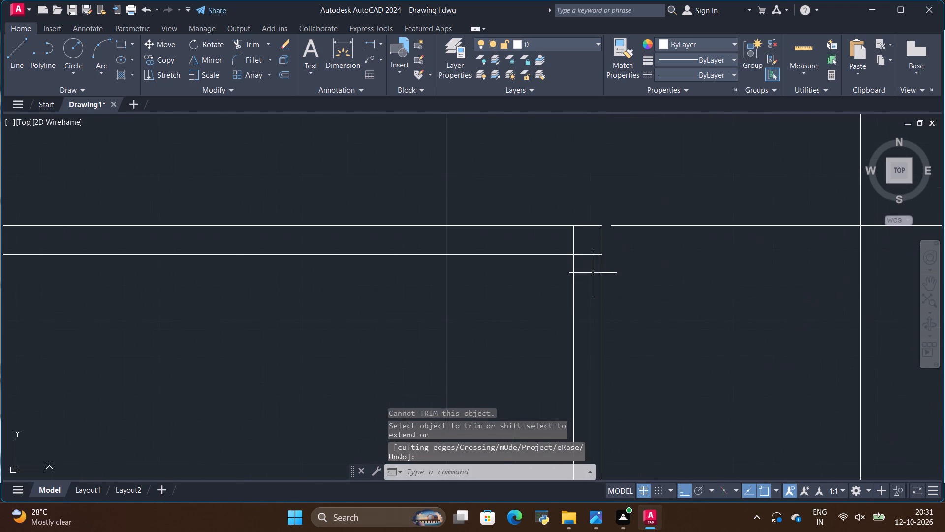
left_click(249, 44)
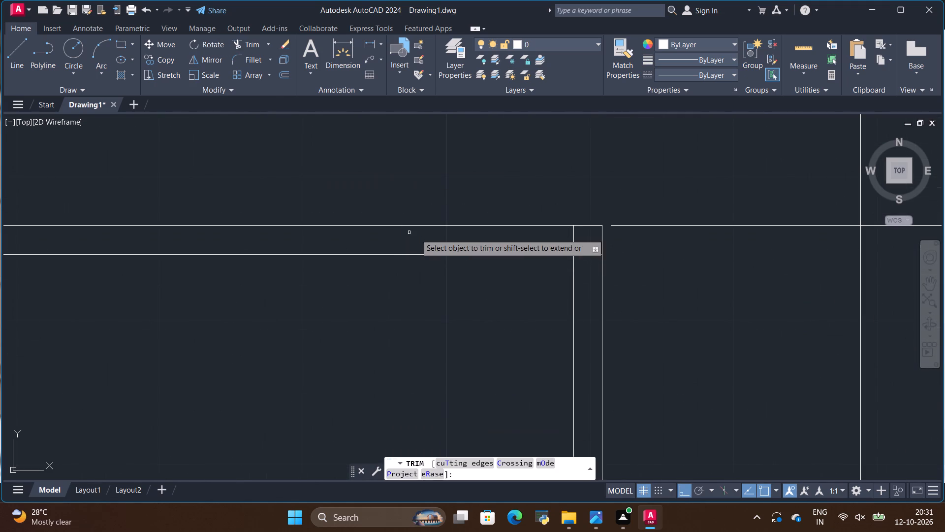
scroll(434, 236, "down", 7)
scroll(592, 281, "down", 2)
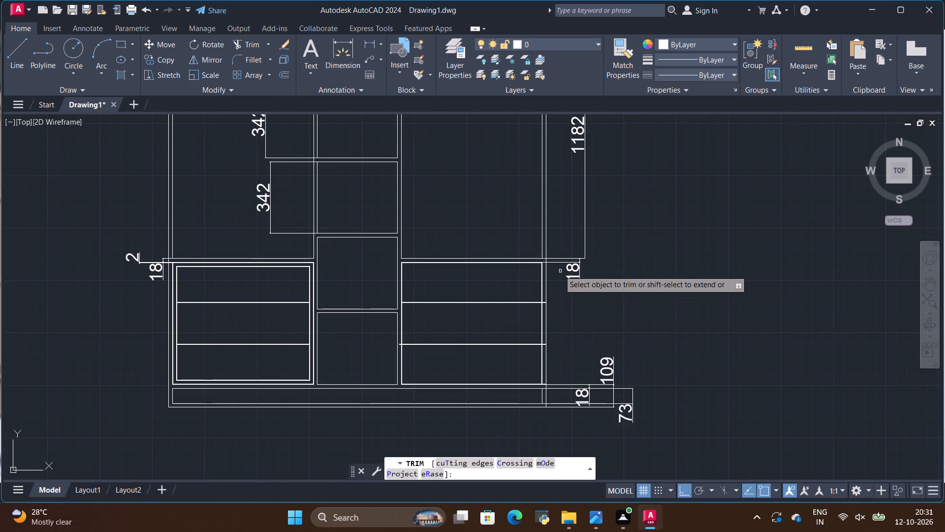
scroll(552, 263, "up", 4)
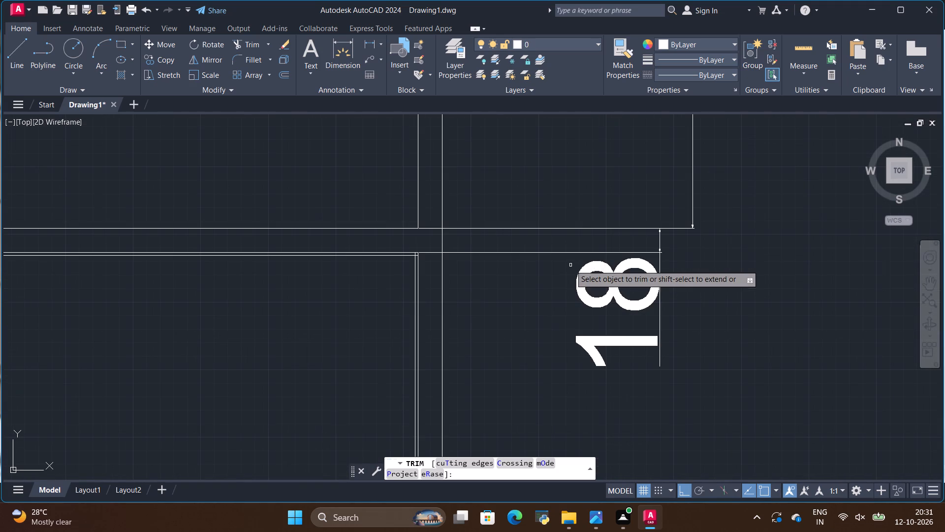
scroll(381, 222, "up", 2)
scroll(452, 299, "up", 2)
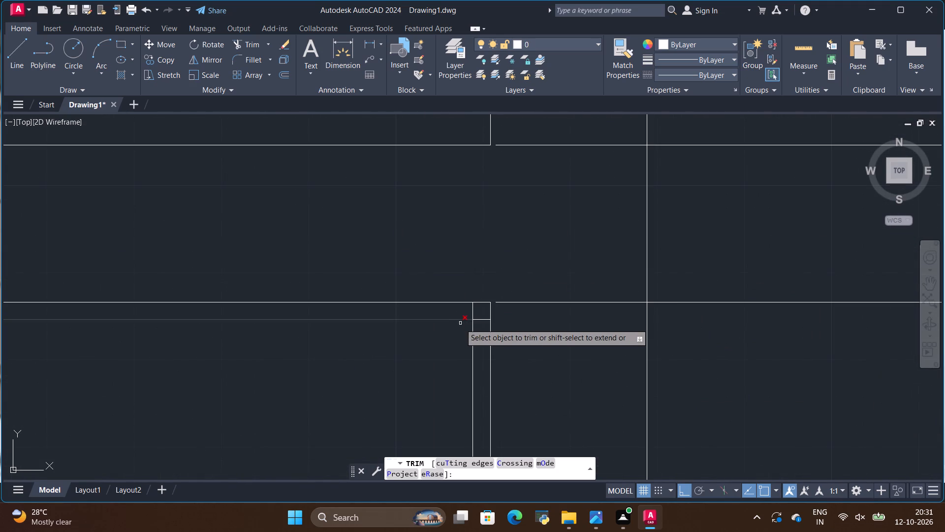
scroll(484, 333, "up", 1)
scroll(485, 332, "down", 2)
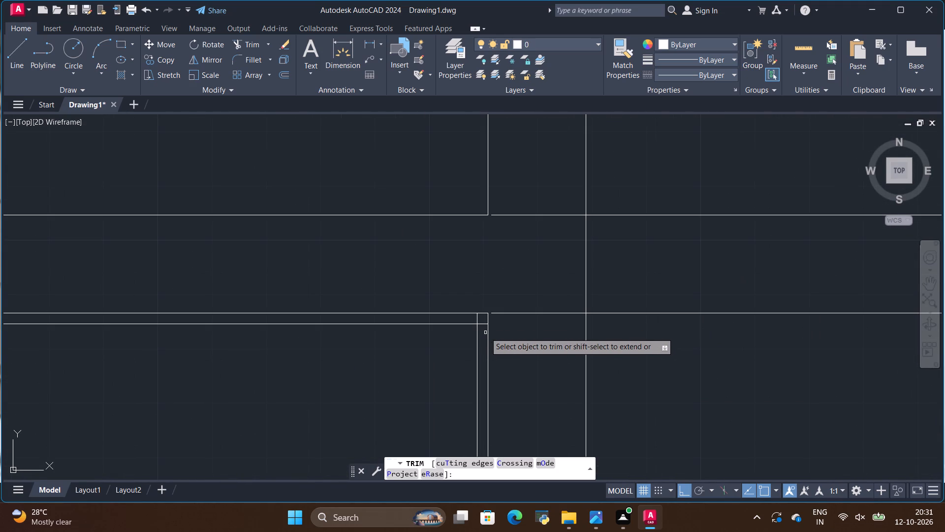
scroll(485, 332, "down", 2)
scroll(515, 314, "up", 3)
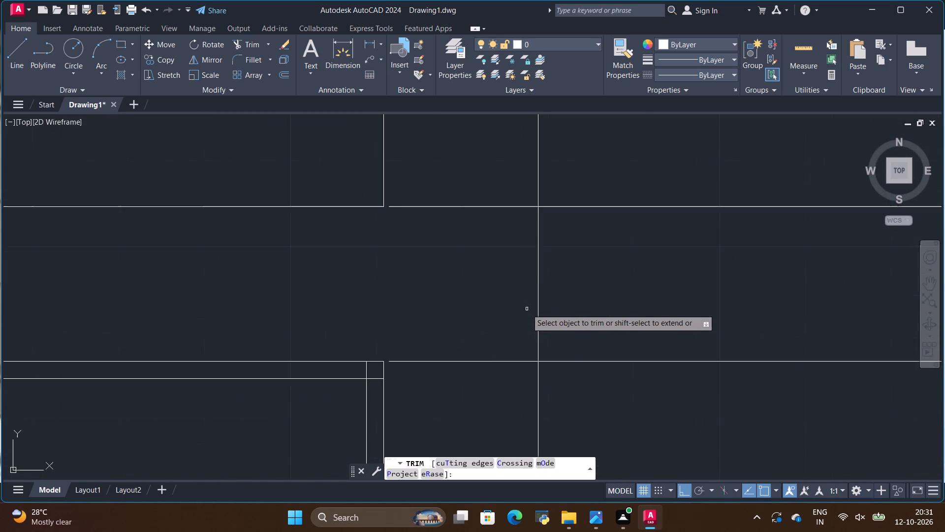
scroll(527, 309, "up", 1)
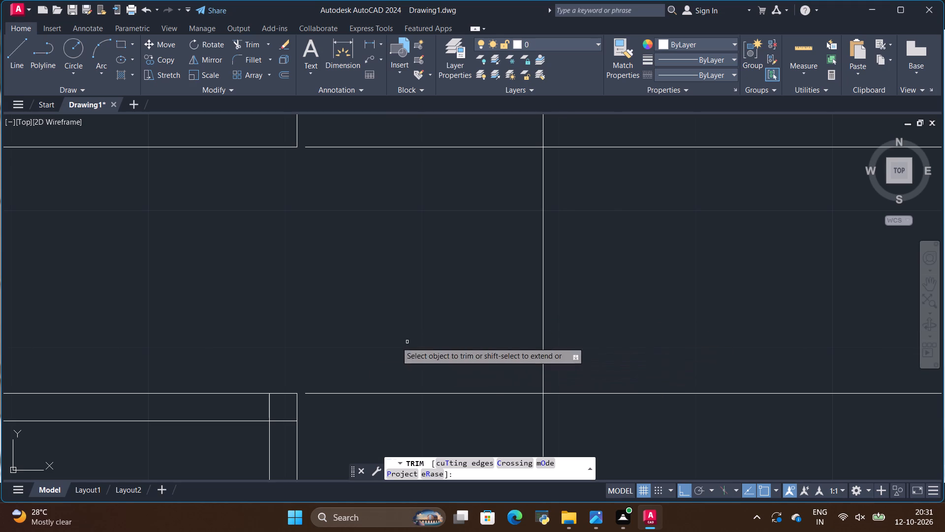
scroll(387, 305, "down", 2)
scroll(323, 365, "up", 1)
scroll(357, 333, "up", 2)
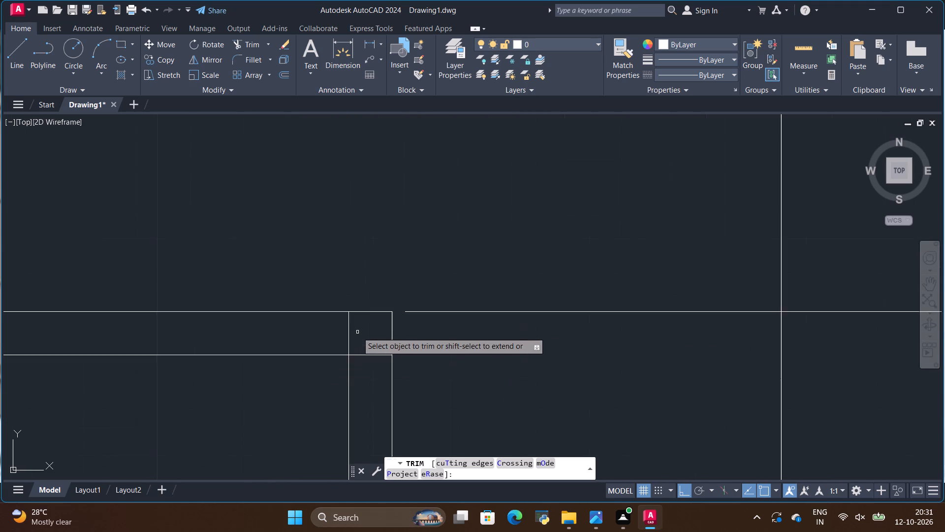
scroll(357, 332, "up", 2)
left_click_drag(301, 328, 364, 410)
Trim the upper drawer divider's right end back to the inner edge, removing its middle line and the inner edge piece crossing the gap.
scroll(407, 302, "down", 4)
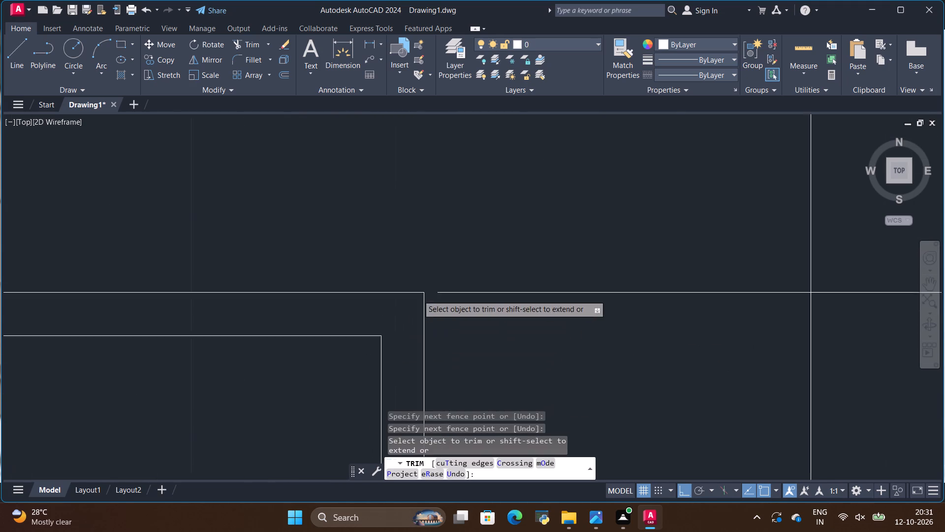
scroll(535, 245, "down", 6)
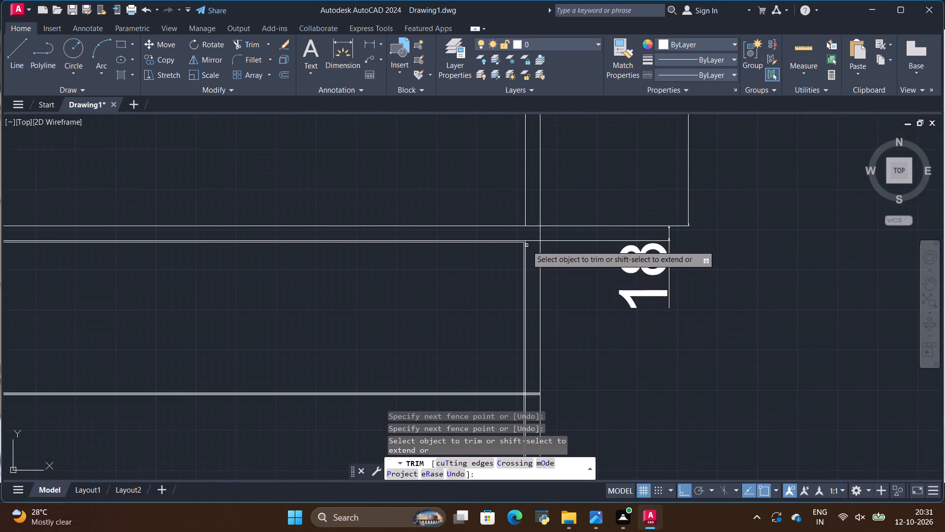
scroll(527, 245, "down", 1)
scroll(522, 306, "up", 9)
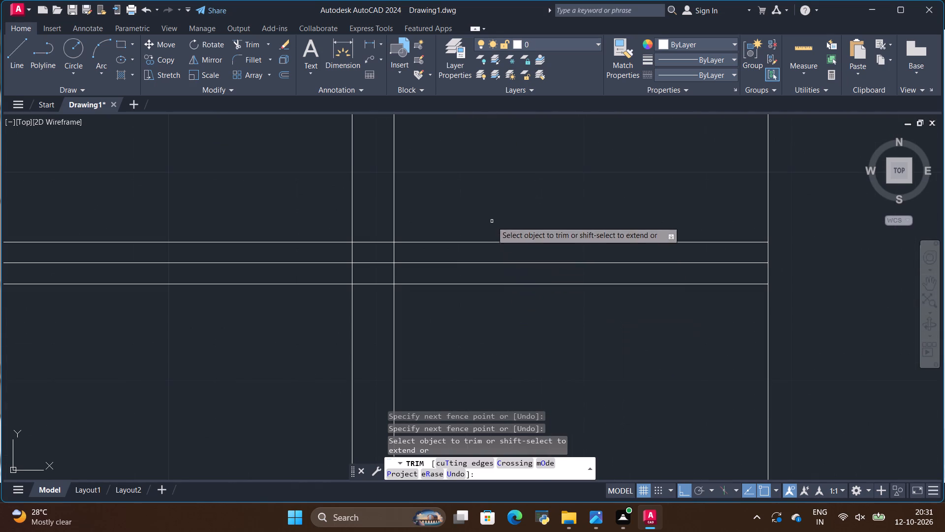
left_click_drag(492, 221, 510, 316)
scroll(342, 269, "up", 1)
left_click_drag(380, 204, 384, 221)
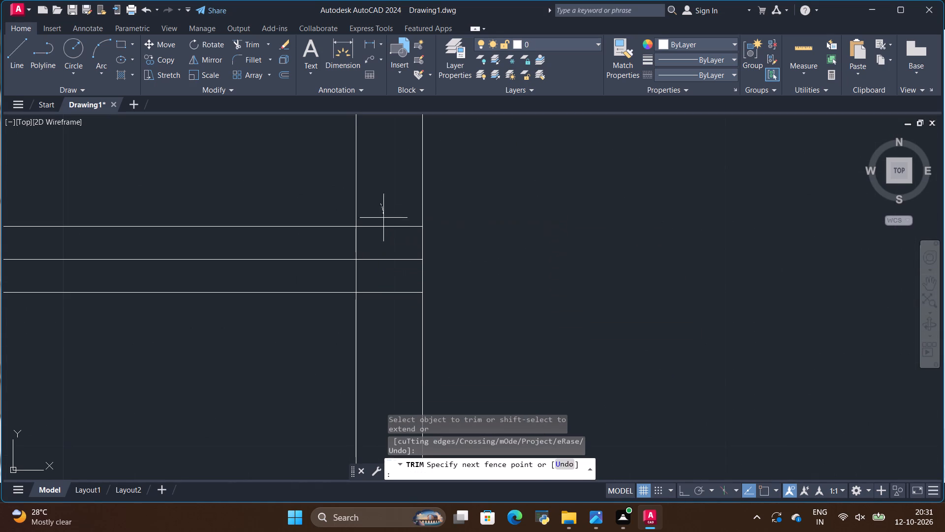
left_click_drag(384, 221, 378, 293)
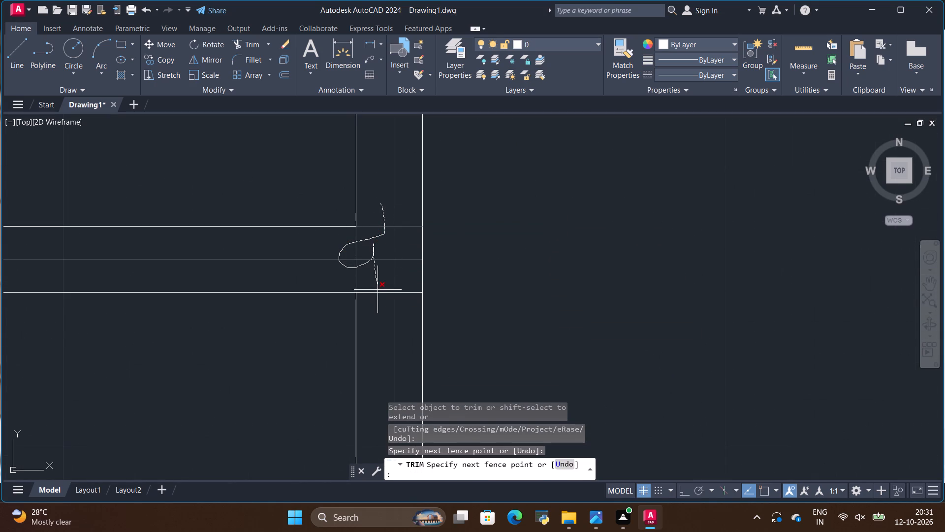
left_click_drag(378, 293, 382, 309)
Trim the lower drawer divider's right end back to the inner edge, removing its middle line, outer stubs and the edge pieces crossing the gap.
scroll(465, 232, "down", 9)
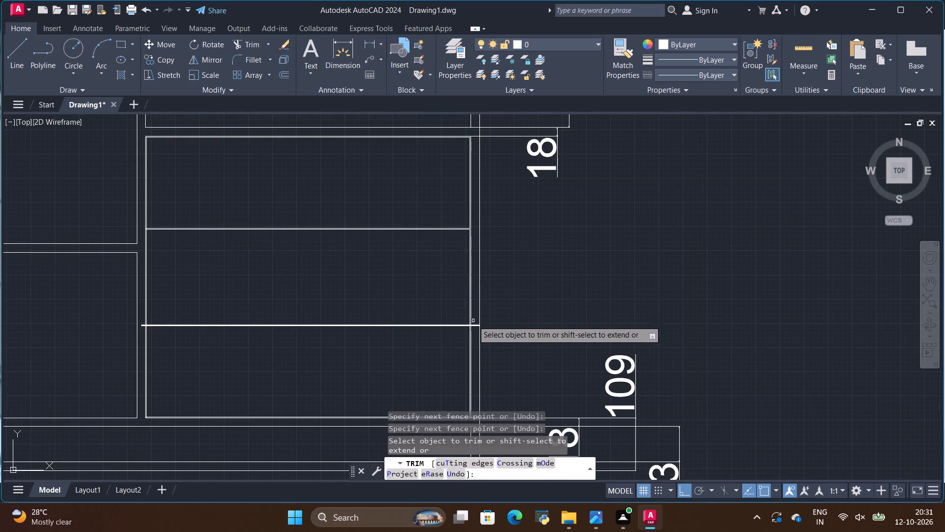
scroll(473, 336, "up", 5)
scroll(455, 261, "up", 4)
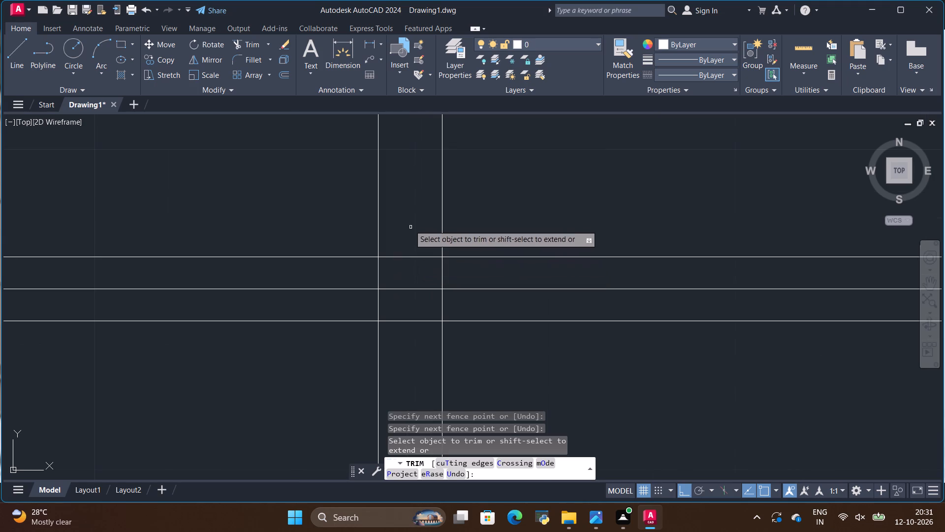
left_click_drag(404, 219, 410, 339)
left_click_drag(346, 267, 363, 283)
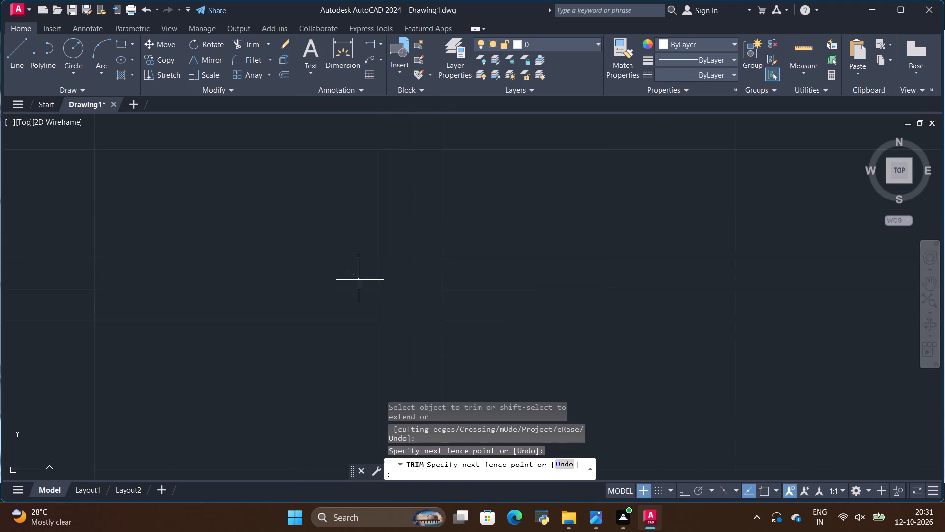
left_click_drag(363, 283, 364, 285)
left_click_drag(413, 280, 432, 299)
scroll(509, 255, "down", 4)
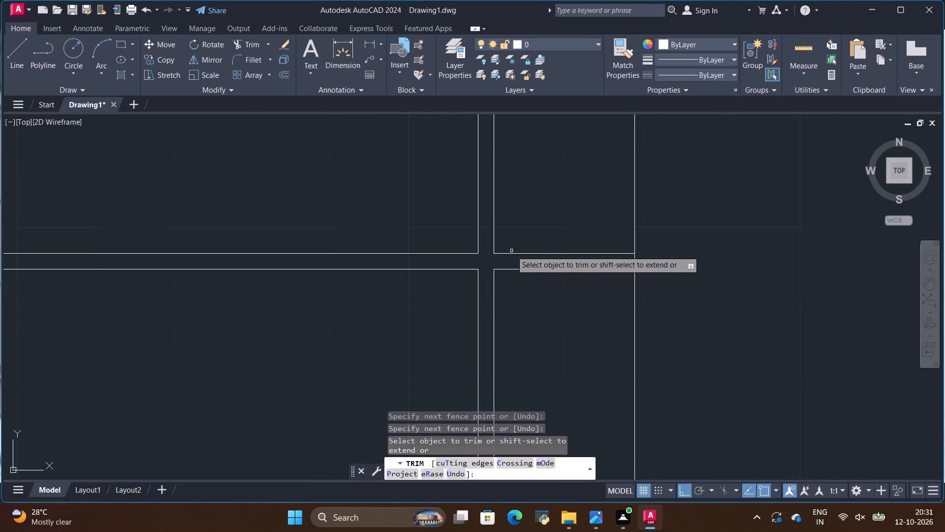
left_click_drag(554, 213, 555, 295)
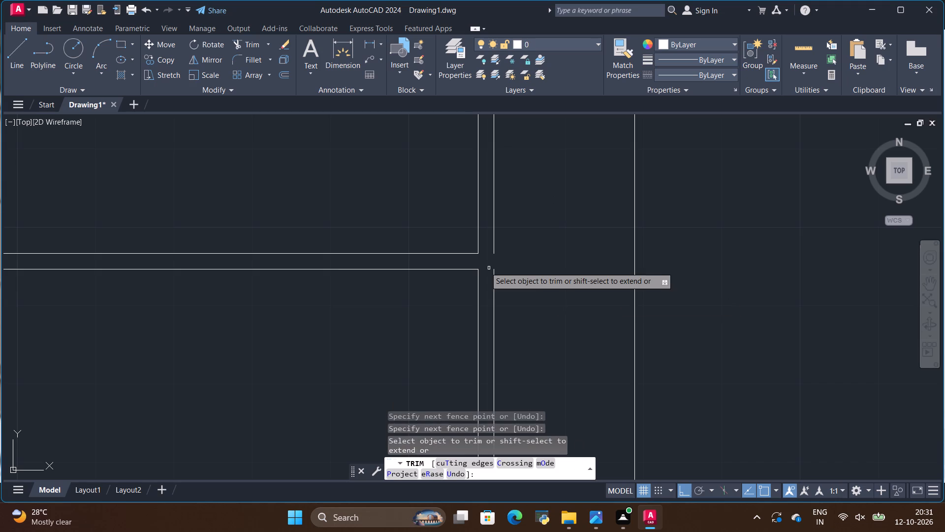
scroll(481, 265, "down", 2)
scroll(485, 245, "up", 2)
key("space")
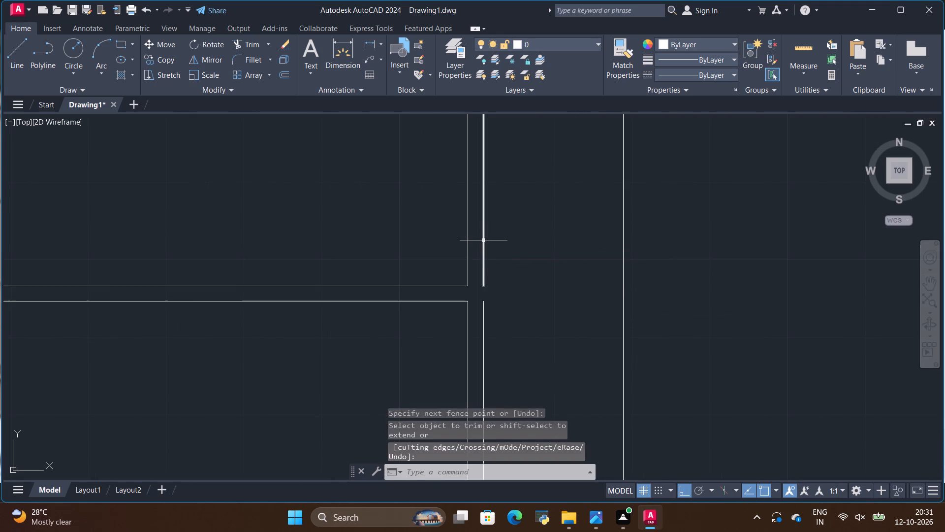
Stretch the upper part of the section's outer right edge line down to the lower part's top endpoint, closing the gap.
left_click(483, 240)
left_click(484, 287)
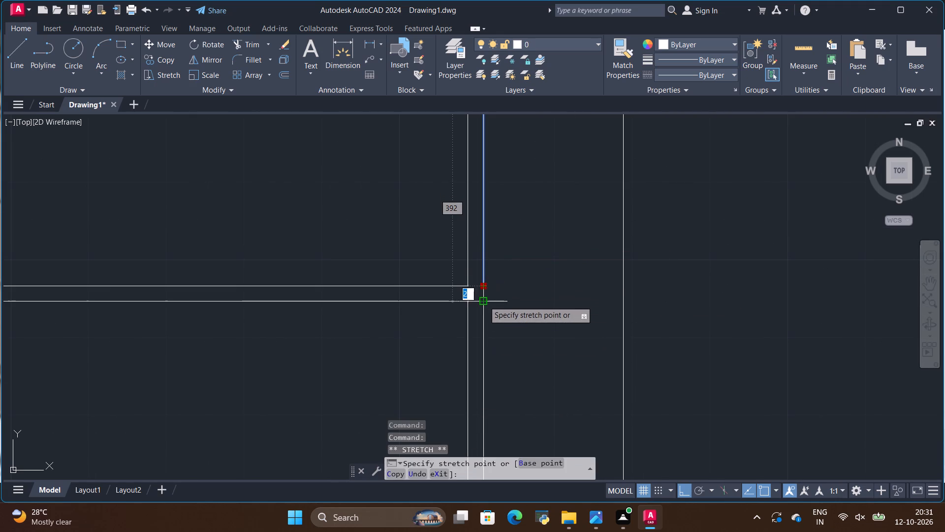
left_click(484, 301)
scroll(476, 306, "up", 3)
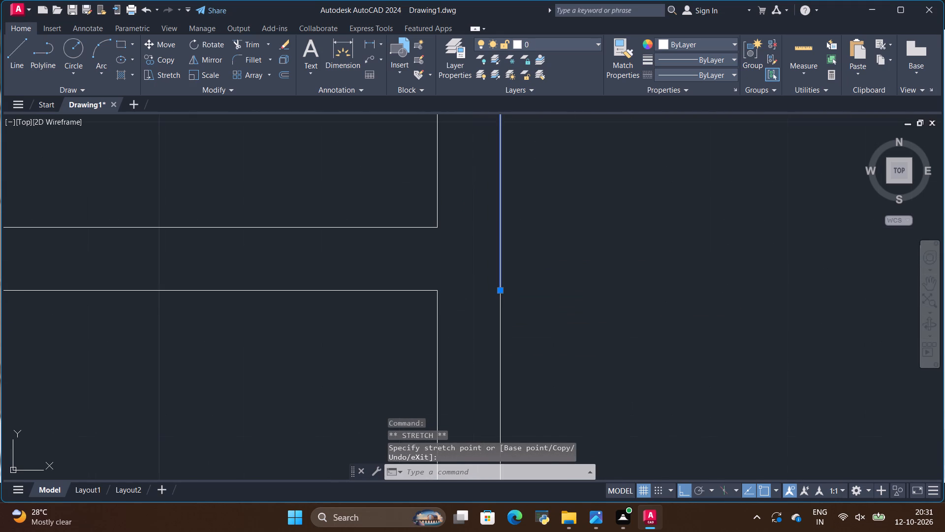
key("Escape")
Trim the upper drawer divider's left end back to the inner left edge, and cut the inner edge piece crossing the gap.
scroll(494, 299, "down", 10)
scroll(495, 394, "up", 2)
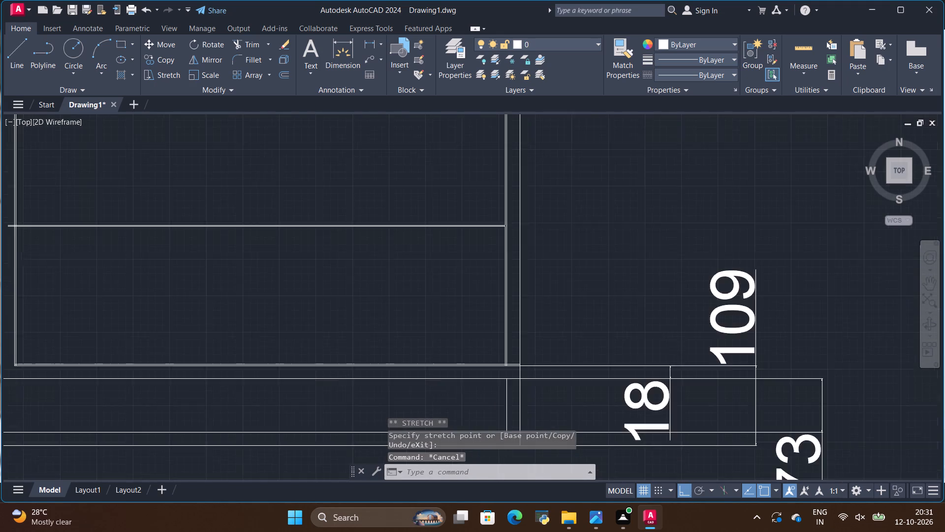
scroll(519, 363, "down", 3)
scroll(361, 268, "up", 1)
scroll(278, 216, "up", 1)
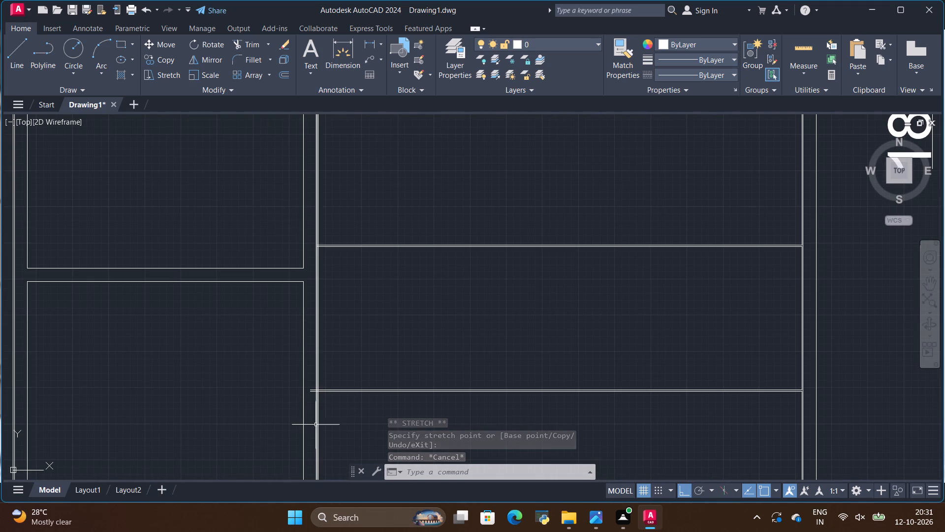
left_click(252, 42)
scroll(300, 237, "up", 2)
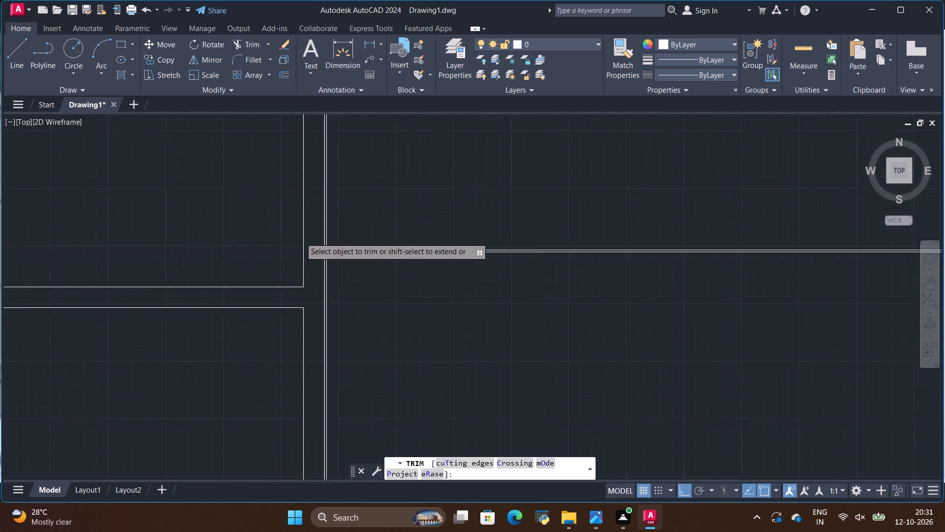
scroll(335, 247, "up", 7)
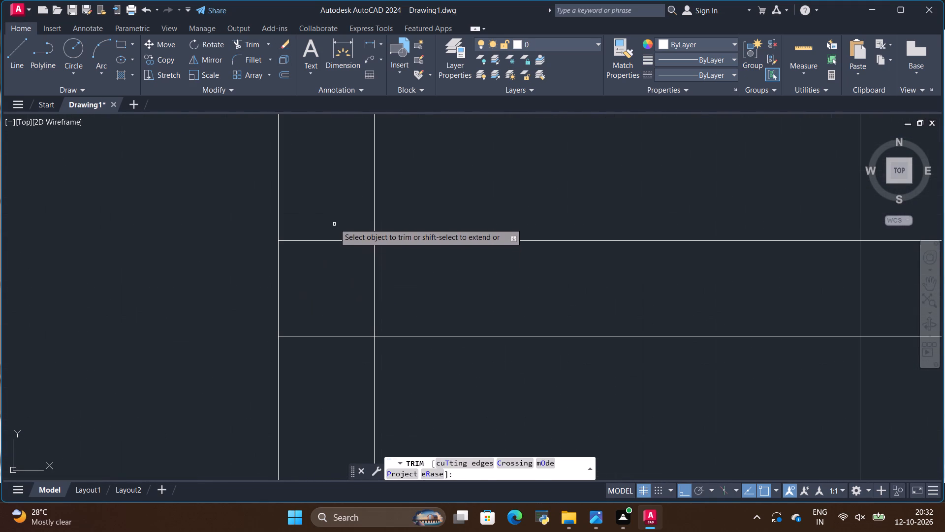
left_click_drag(334, 219, 341, 349)
left_click_drag(357, 291, 381, 289)
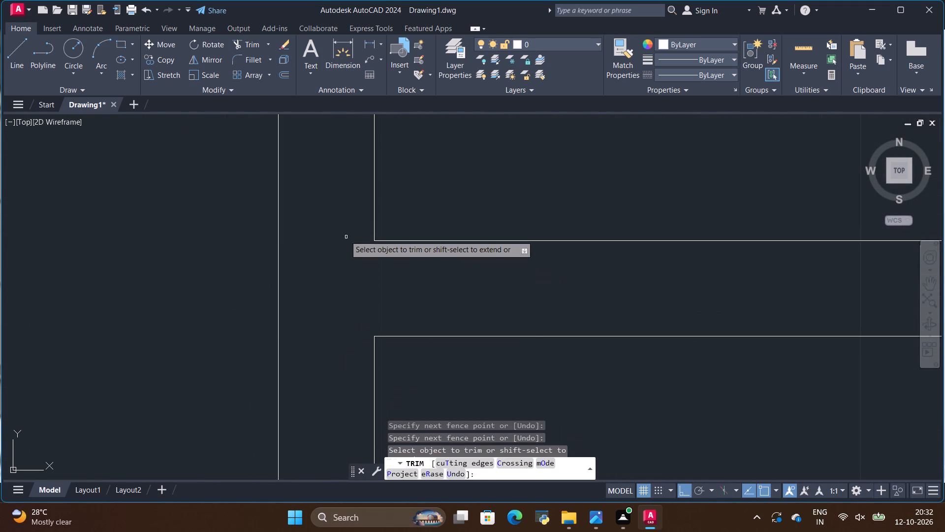
Trim the lower drawer divider's left end, including its outer stubs, back to the inner left edge, and cut the inner edge piece crossing the gap.
scroll(345, 234, "down", 9)
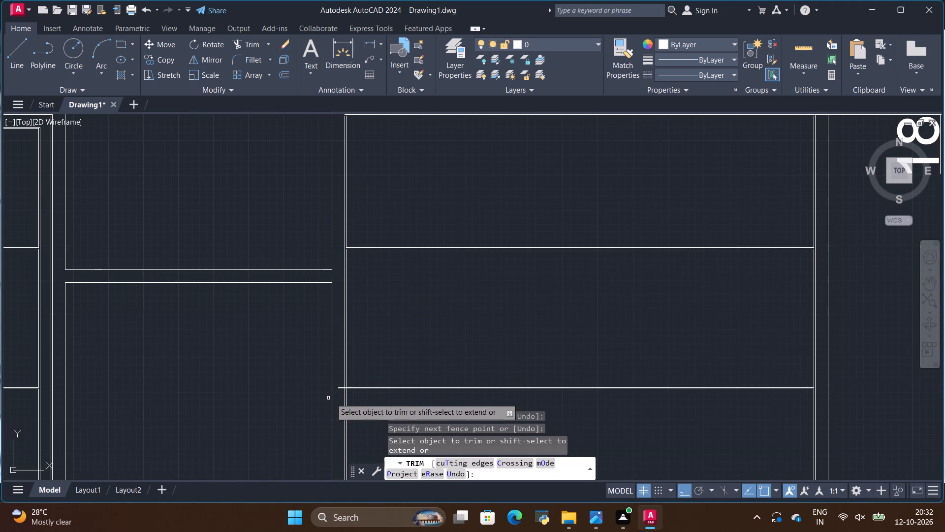
scroll(348, 392, "up", 6)
left_click_drag(272, 319, 276, 396)
scroll(313, 375, "up", 2)
left_click_drag(370, 295, 411, 348)
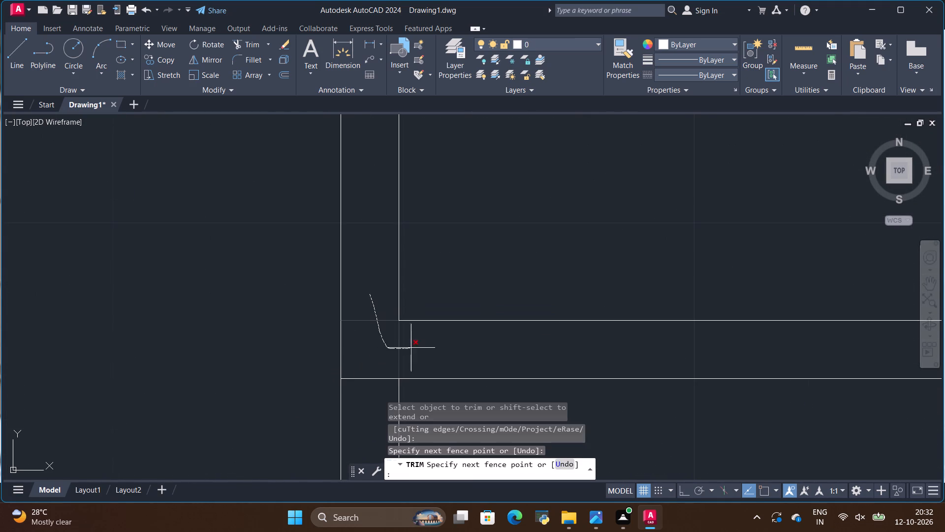
left_click_drag(411, 348, 376, 398)
Trim the overlapping line ends between the inner and outer edges at the lower left corner of the lower right drawer section.
scroll(286, 288, "down", 3)
scroll(254, 224, "down", 4)
scroll(291, 207, "down", 2)
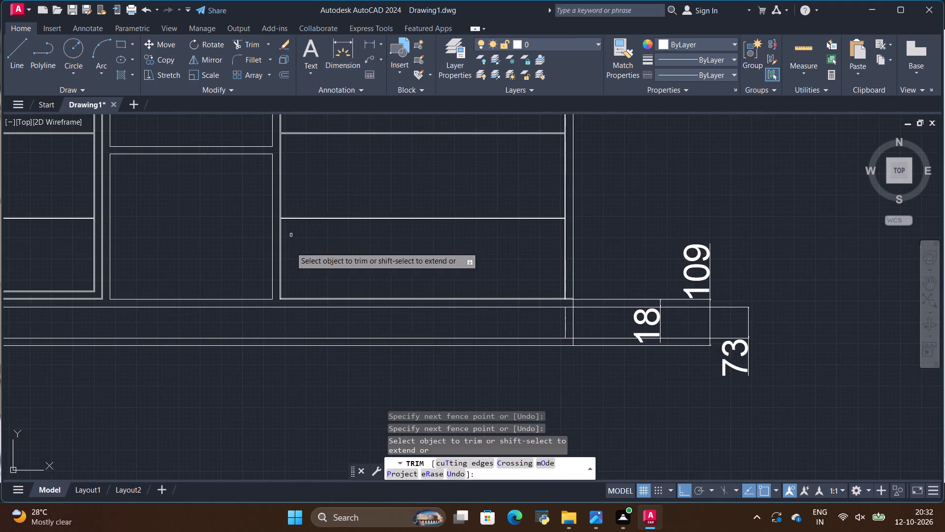
scroll(287, 264, "up", 2)
scroll(231, 349, "up", 1)
scroll(288, 366, "up", 6)
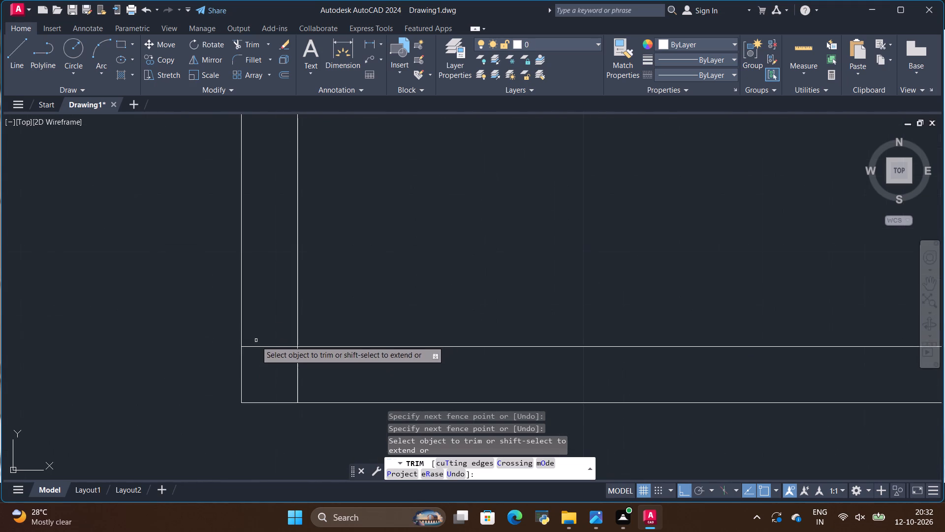
scroll(259, 353, "up", 1)
left_click_drag(275, 312, 343, 370)
Trim the inner bottom line where it extends past the outer right edge of the lower right drawer section.
scroll(198, 300, "down", 6)
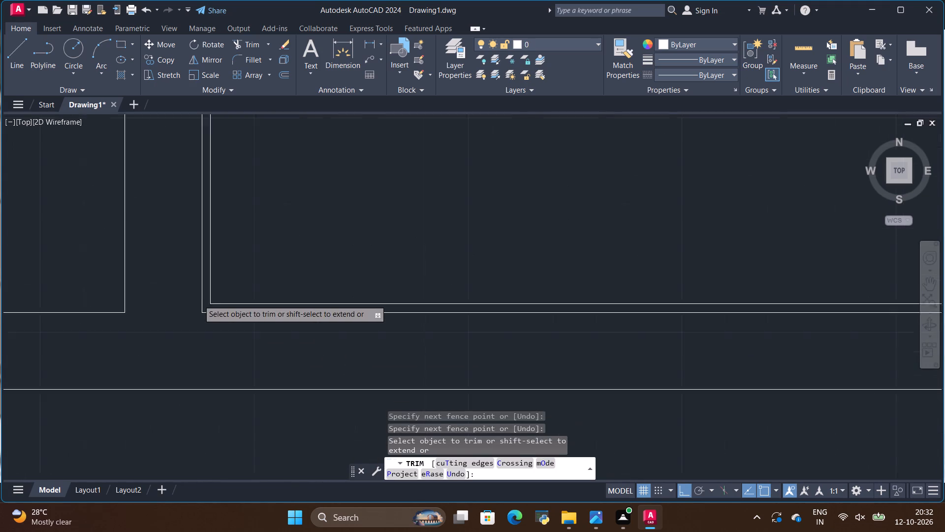
scroll(198, 300, "down", 6)
scroll(308, 292, "up", 4)
scroll(276, 349, "up", 2)
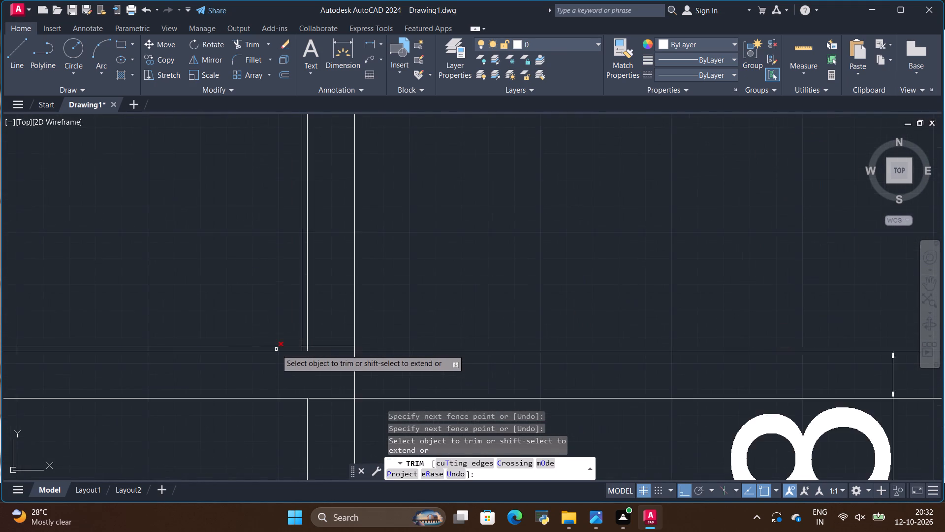
scroll(298, 352, "up", 3)
scroll(305, 305, "up", 2)
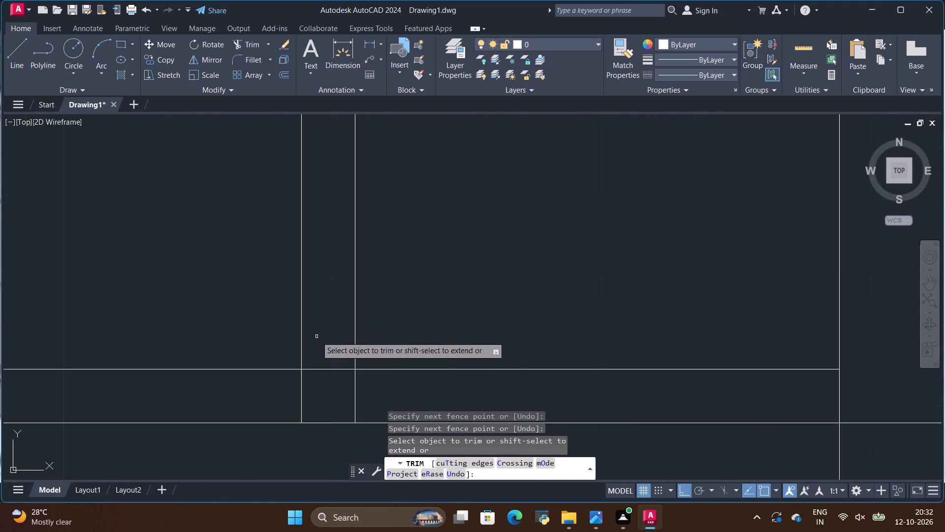
scroll(305, 280, "down", 2)
left_click_drag(353, 295, 356, 348)
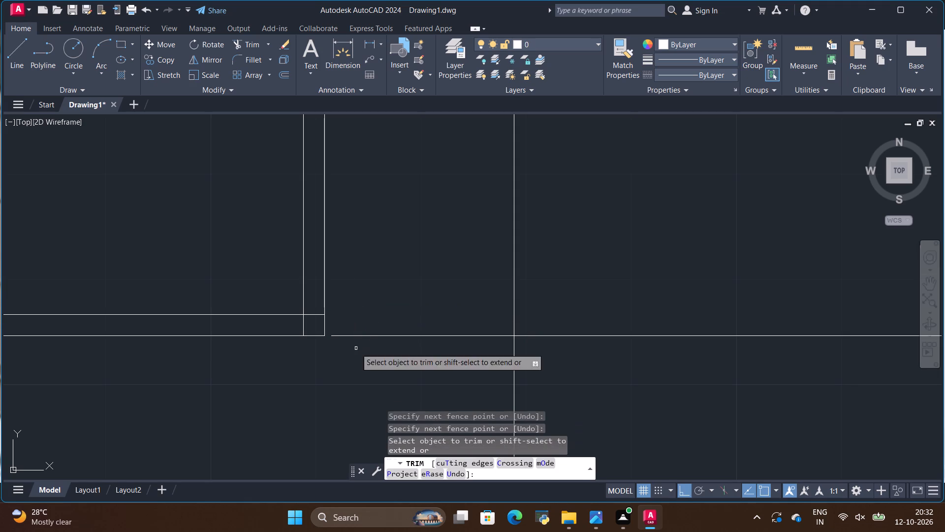
Dimension the gap between the inner and outer top lines of the lower right drawer section, placing it outside beside the 18 dimension.
scroll(306, 370, "down", 5)
scroll(354, 370, "down", 2)
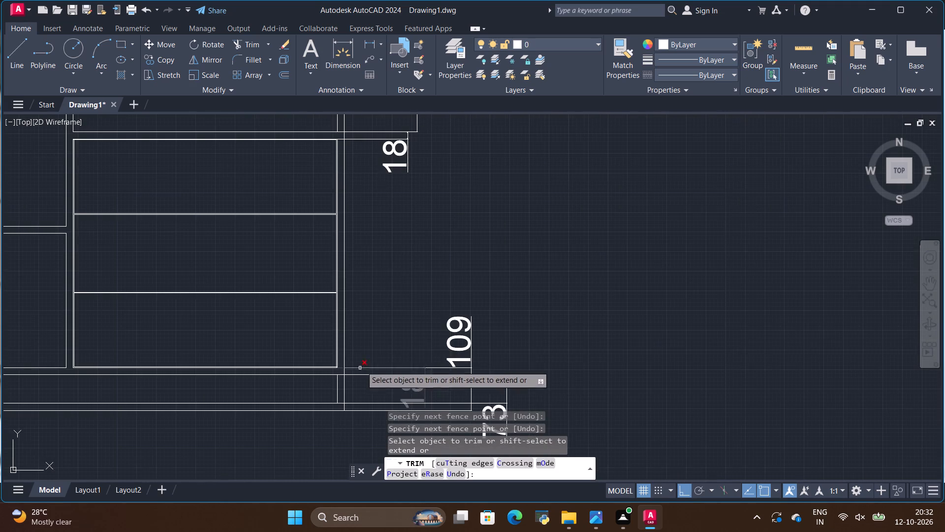
scroll(336, 291, "up", 4)
scroll(335, 331, "down", 3)
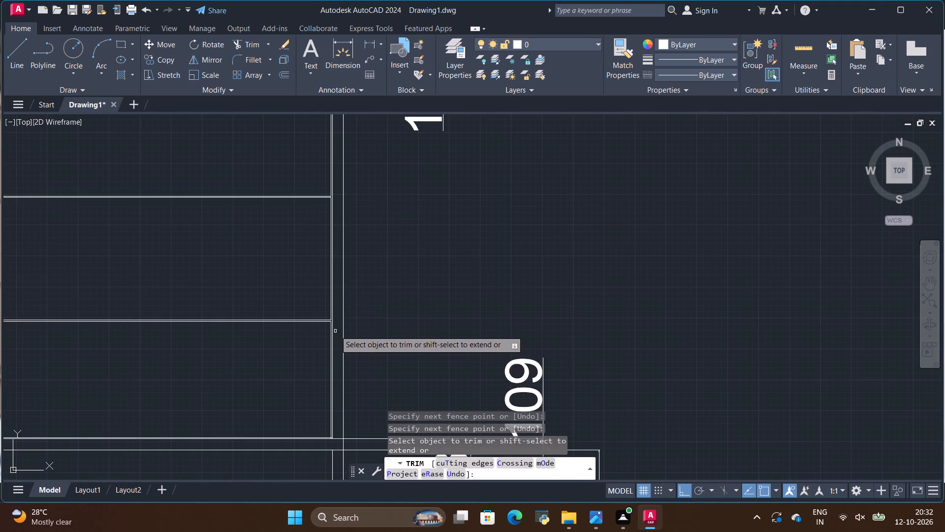
scroll(330, 199, "up", 4)
scroll(353, 233, "down", 5)
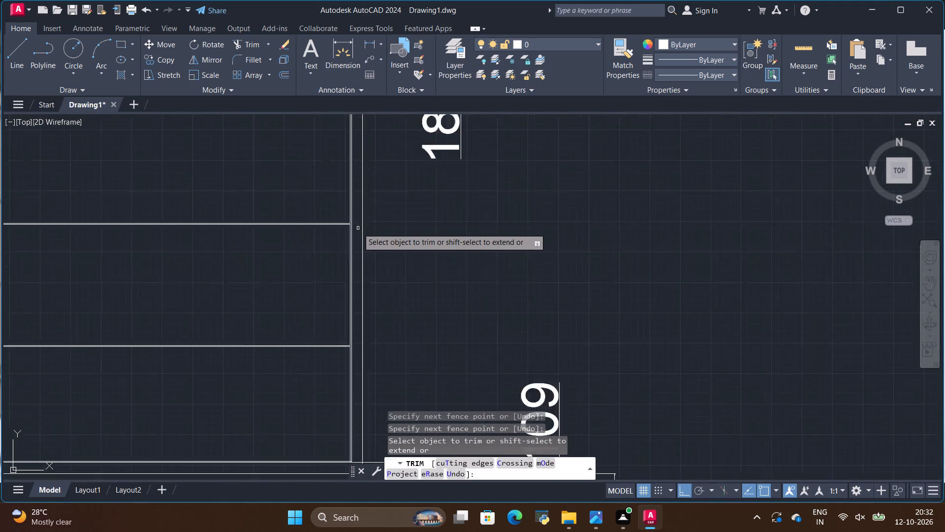
scroll(358, 228, "down", 2)
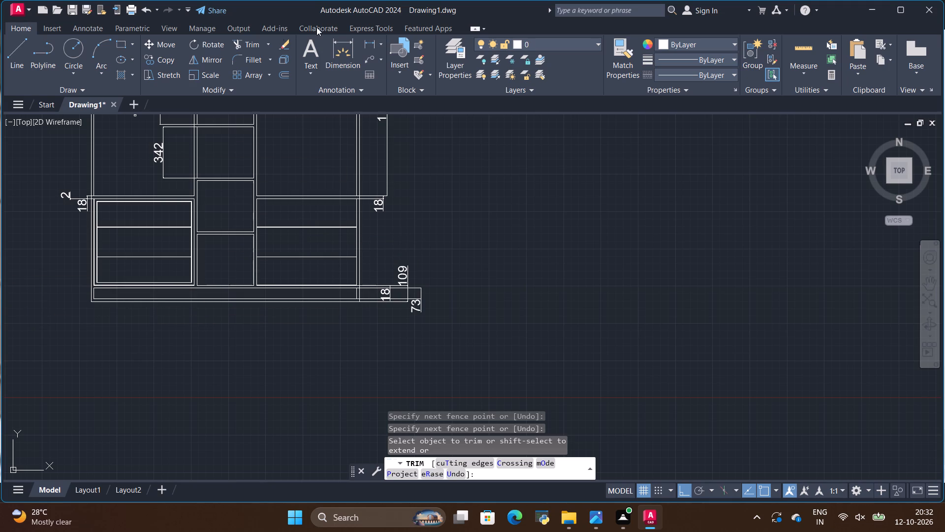
left_click(339, 55)
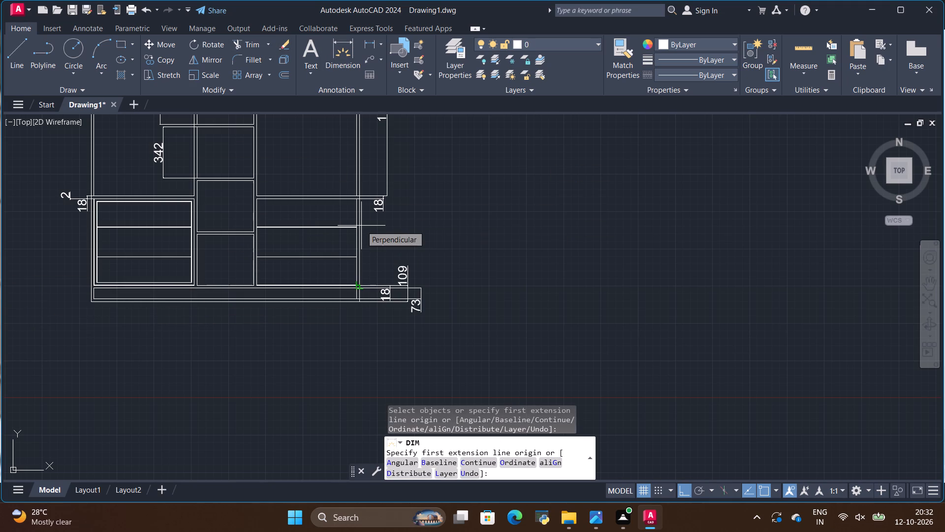
scroll(375, 215, "up", 1)
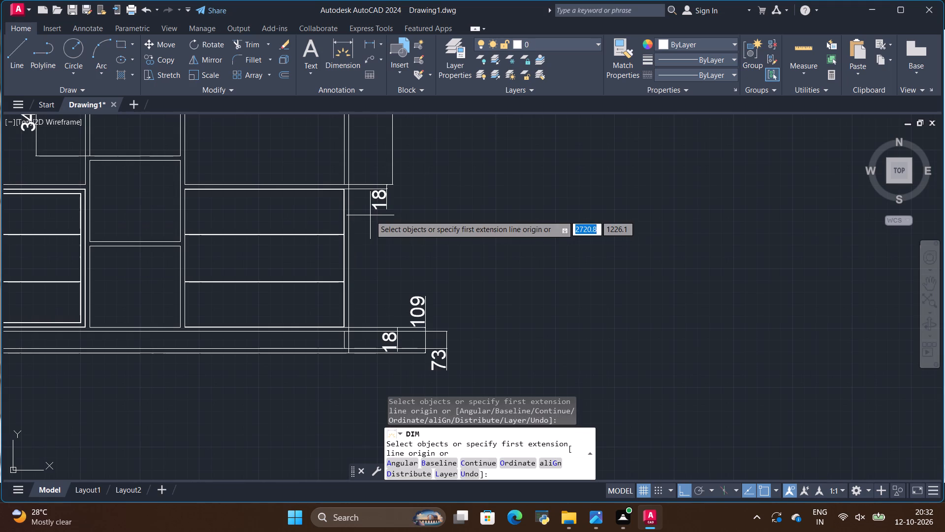
scroll(350, 196, "up", 5)
scroll(246, 151, "up", 2)
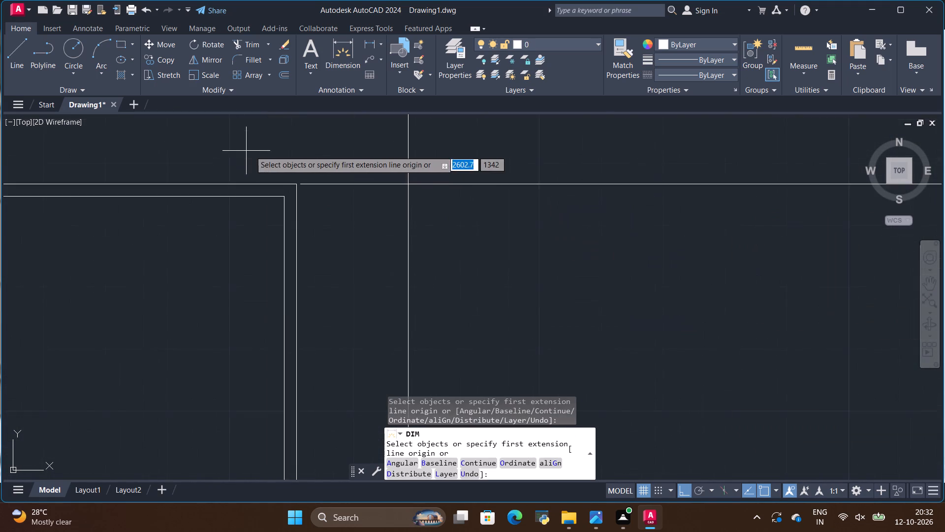
scroll(252, 151, "up", 1)
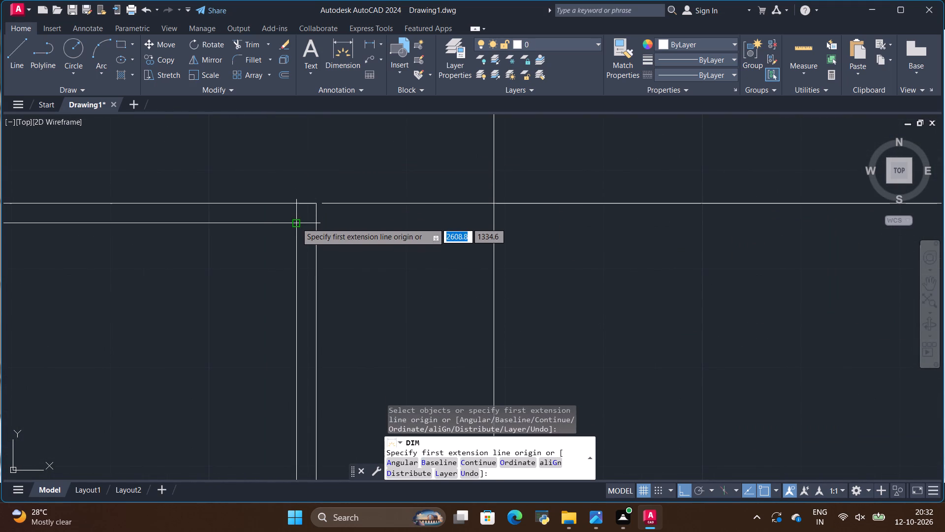
left_click(297, 222)
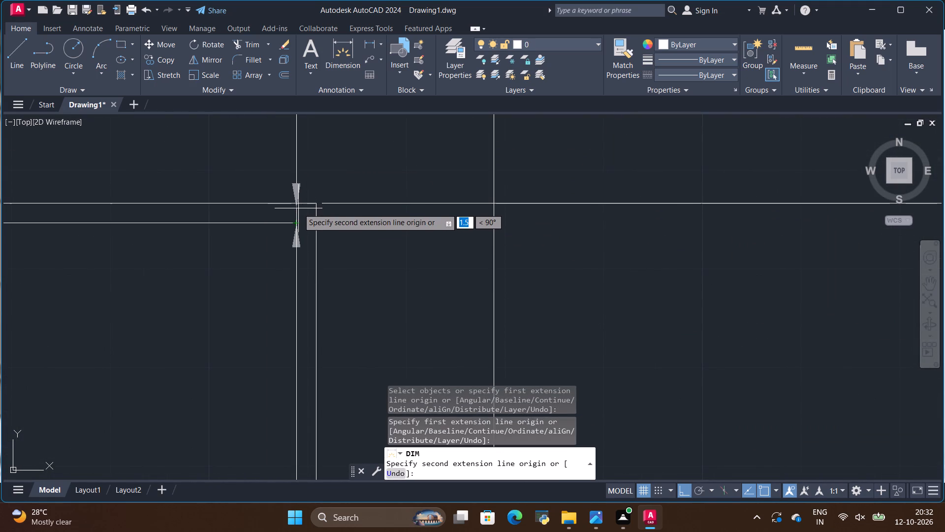
left_click(298, 206)
scroll(422, 233, "down", 4)
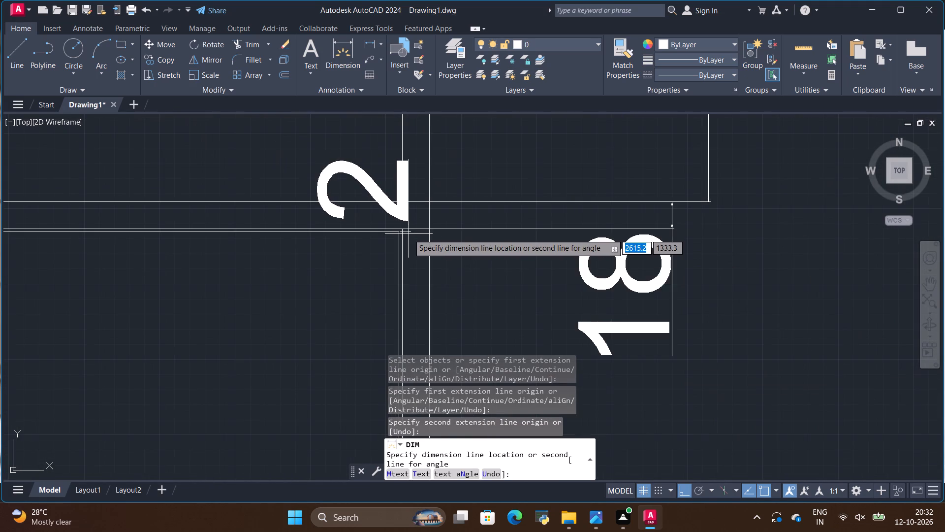
scroll(408, 234, "down", 1)
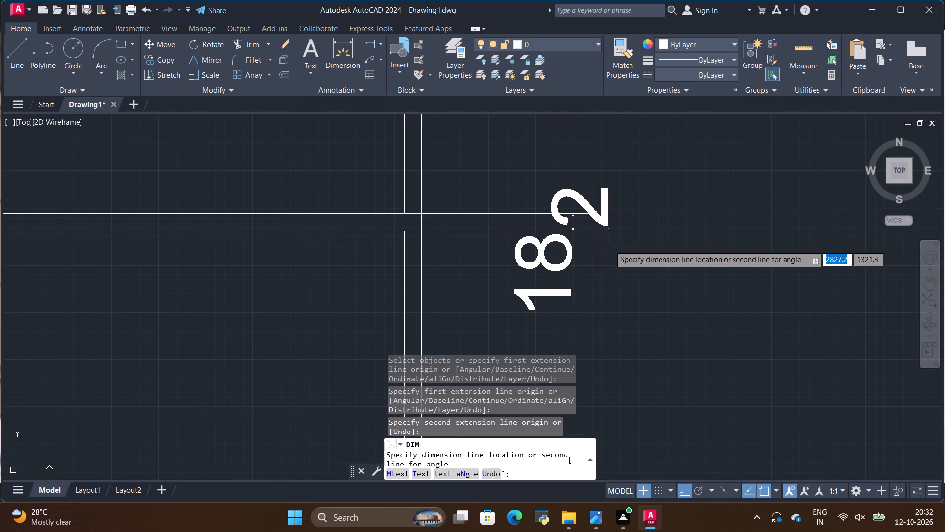
left_click(623, 246)
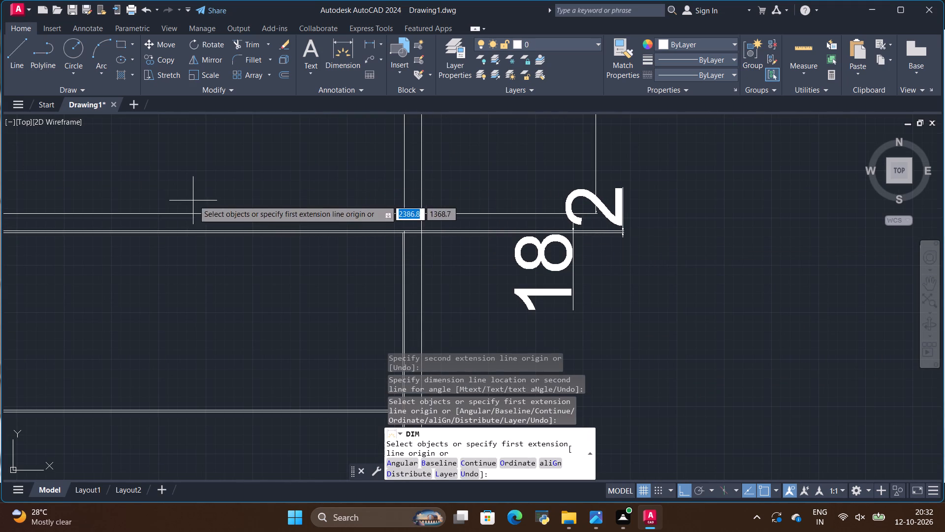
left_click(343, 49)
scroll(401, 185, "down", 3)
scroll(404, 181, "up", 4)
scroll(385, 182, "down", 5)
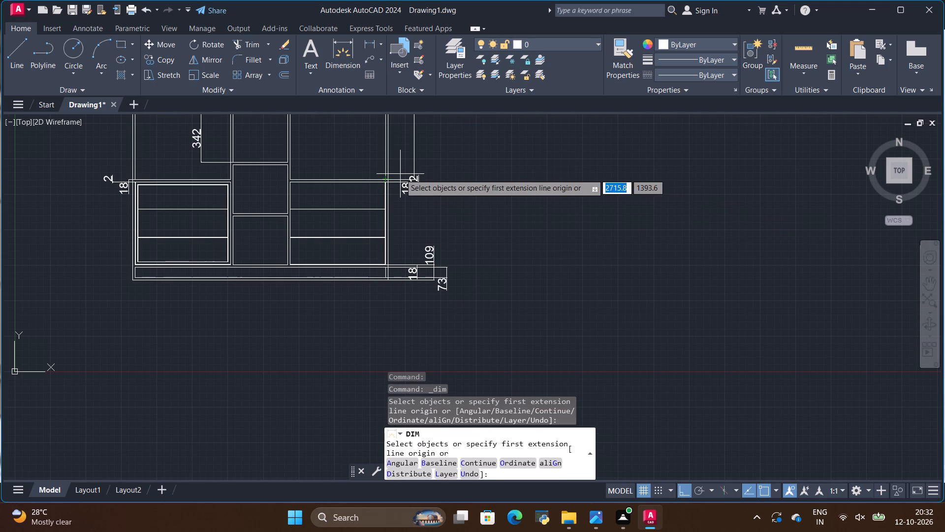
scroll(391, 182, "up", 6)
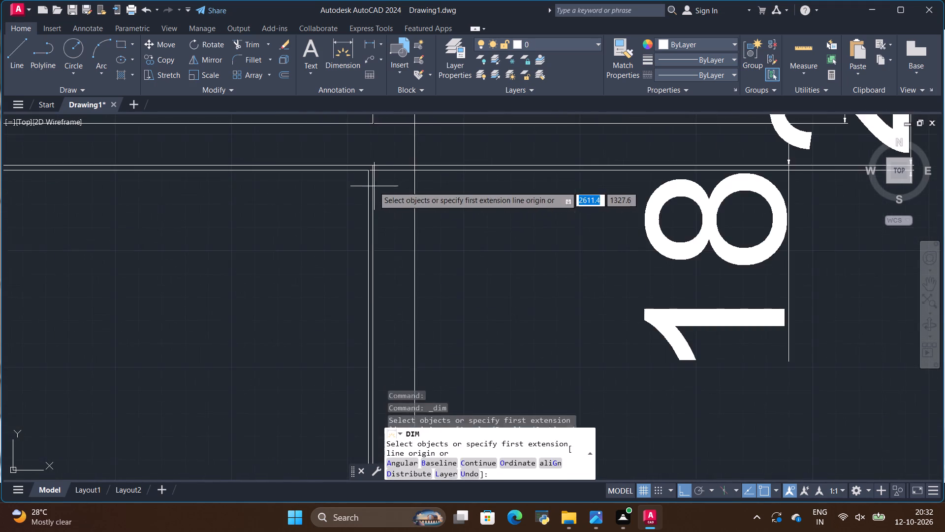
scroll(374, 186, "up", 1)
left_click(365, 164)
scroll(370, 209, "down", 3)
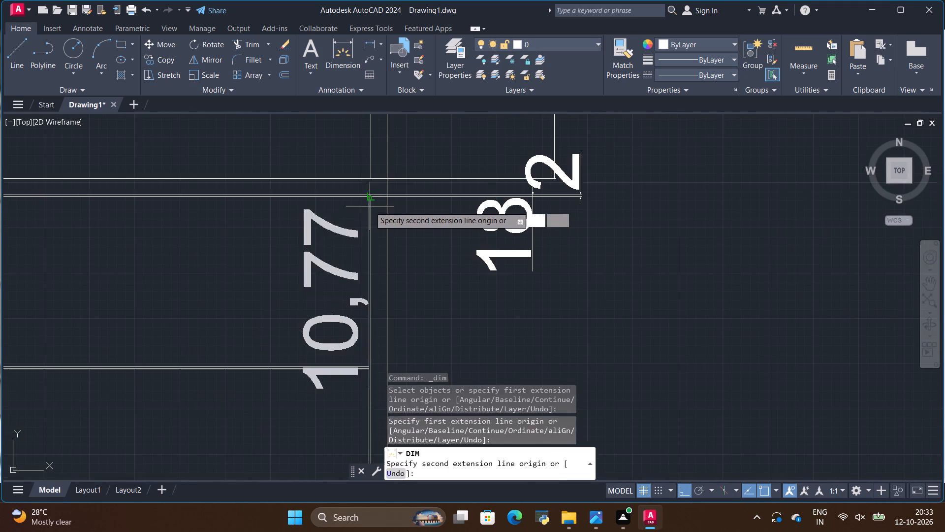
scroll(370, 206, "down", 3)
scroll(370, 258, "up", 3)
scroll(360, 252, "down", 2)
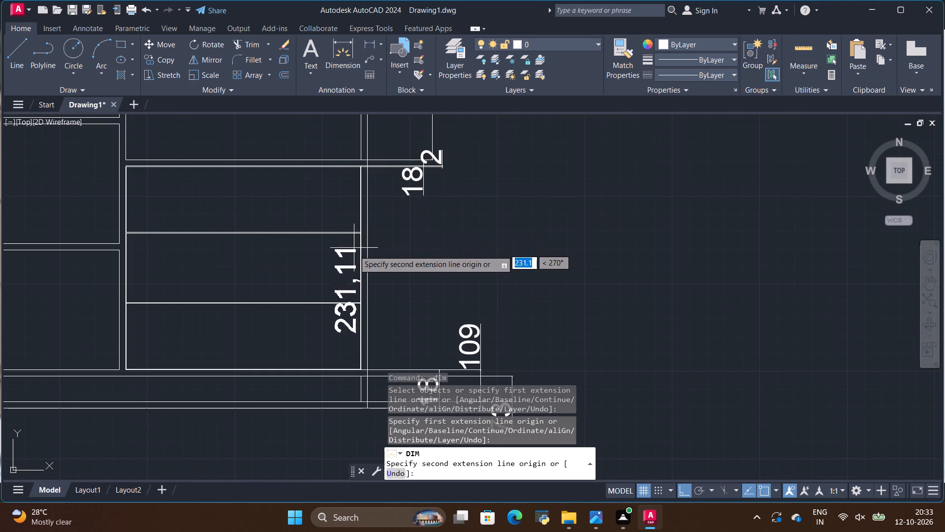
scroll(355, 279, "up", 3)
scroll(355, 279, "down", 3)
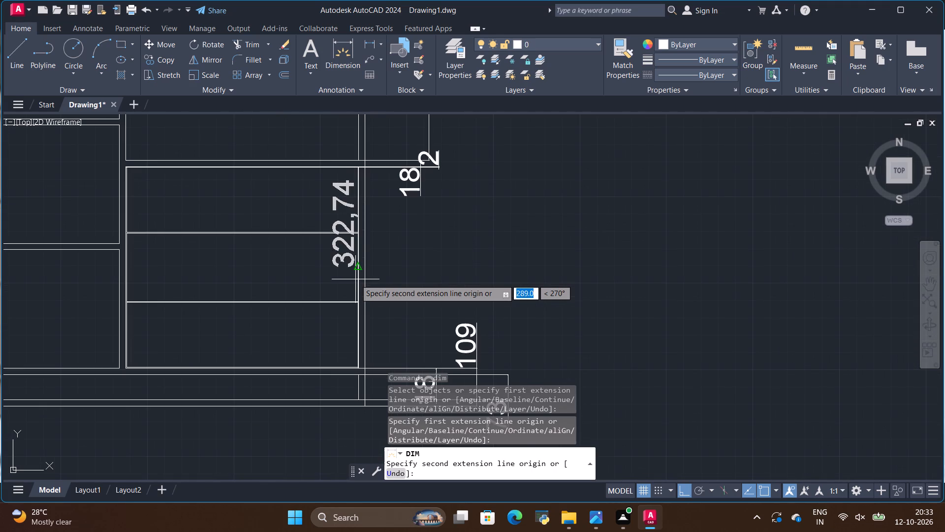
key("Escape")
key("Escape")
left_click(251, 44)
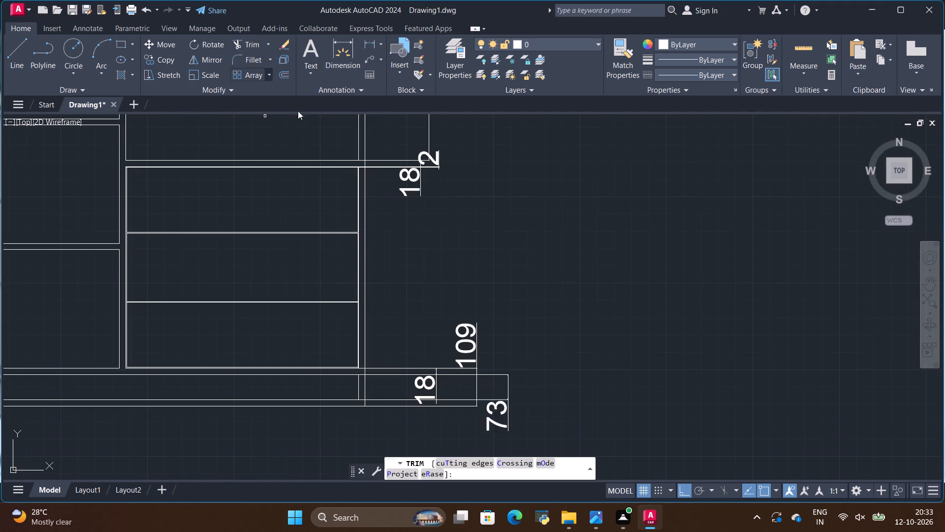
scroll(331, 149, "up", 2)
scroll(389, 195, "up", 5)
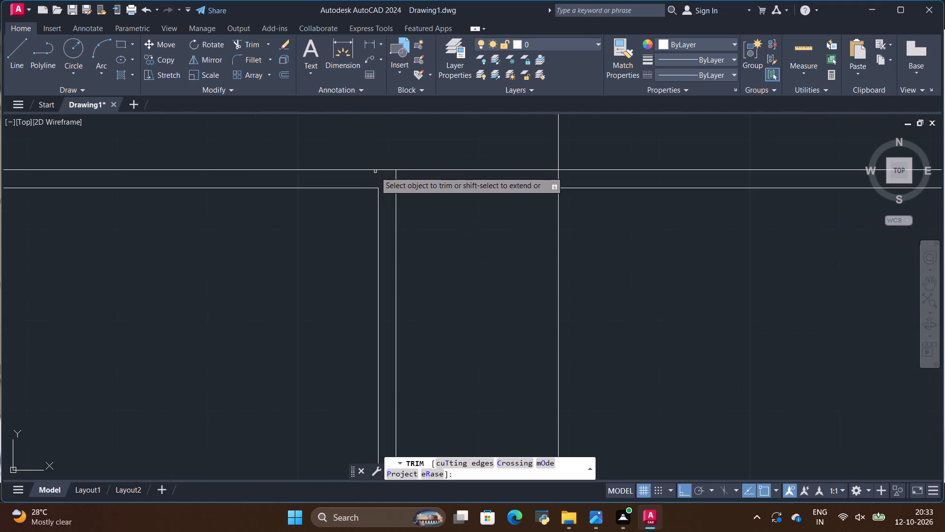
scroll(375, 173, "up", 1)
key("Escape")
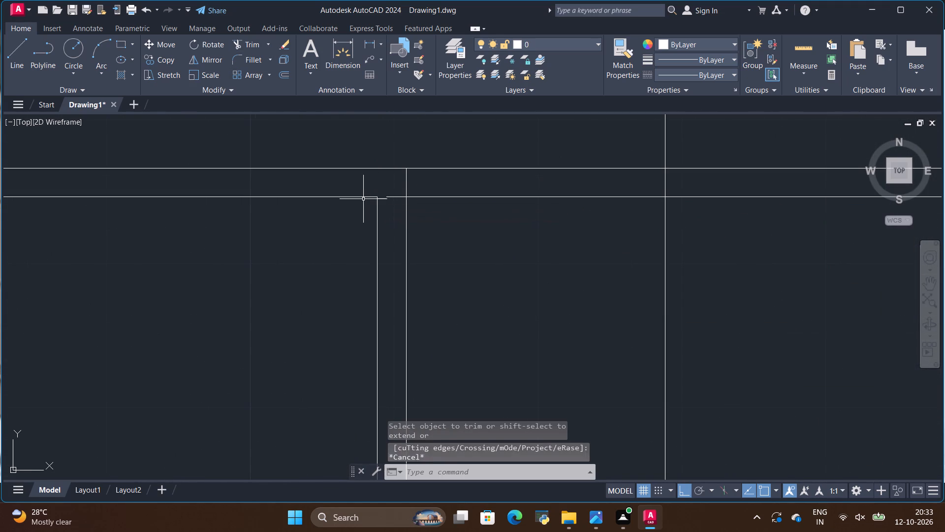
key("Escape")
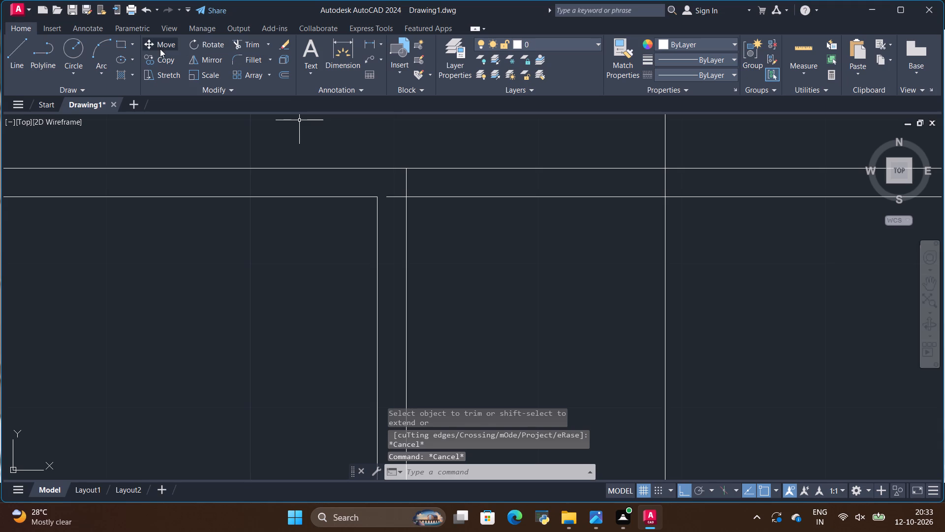
Dimension the height of the top drawer in the lower right section, placing the dimension inside the drawer near its right edge.
left_click(344, 48)
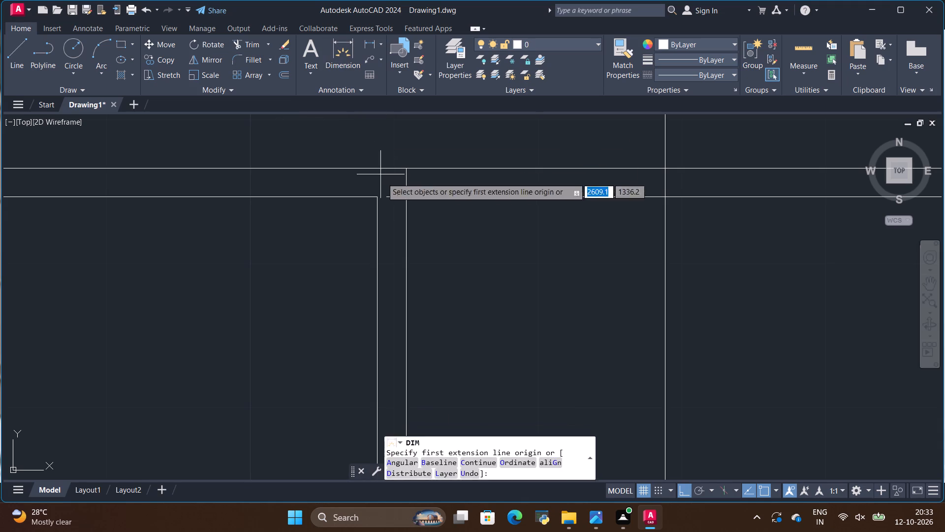
left_click(379, 199)
scroll(378, 210, "down", 7)
scroll(383, 275, "up", 5)
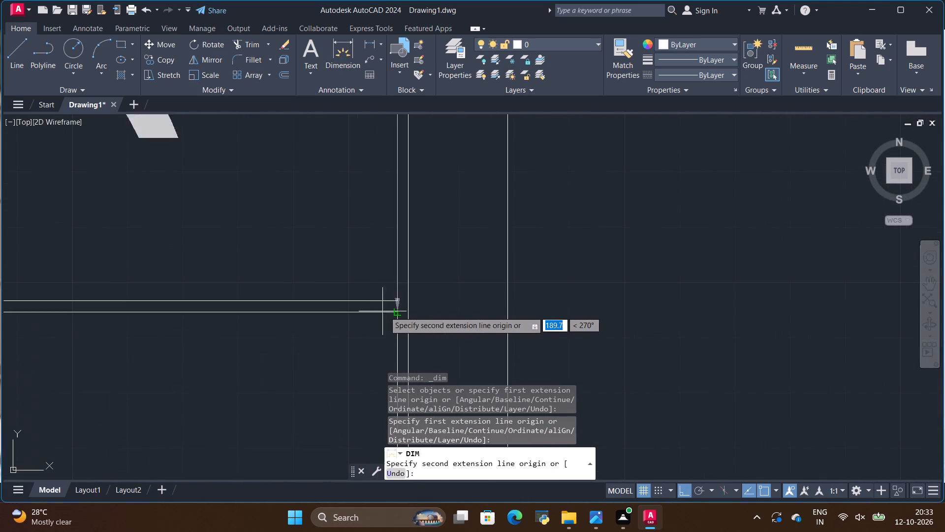
left_click(395, 301)
scroll(395, 303, "down", 3)
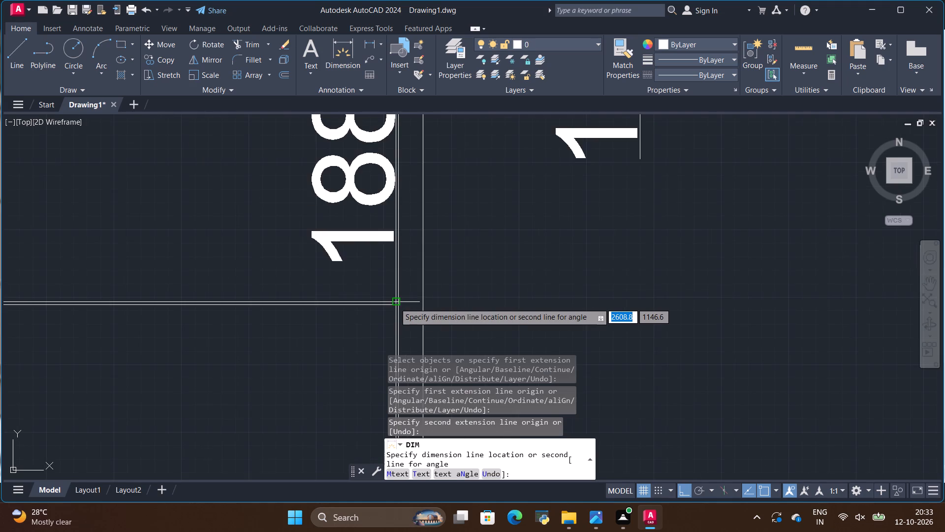
scroll(395, 303, "down", 3)
left_click(382, 303)
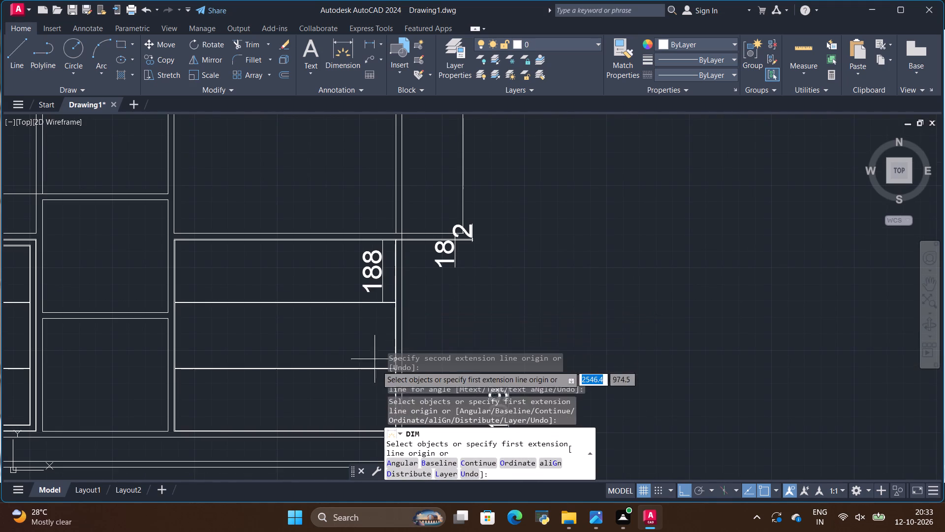
Dimension the height of the middle drawer in the lower right section, placing it inside the drawer near its right edge.
scroll(378, 387, "up", 3)
scroll(382, 311, "down", 2)
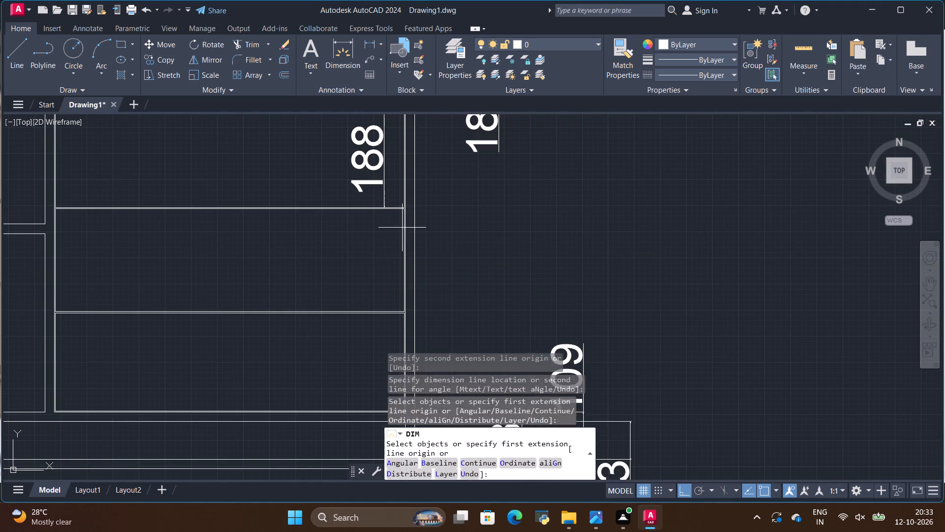
scroll(404, 221, "up", 2)
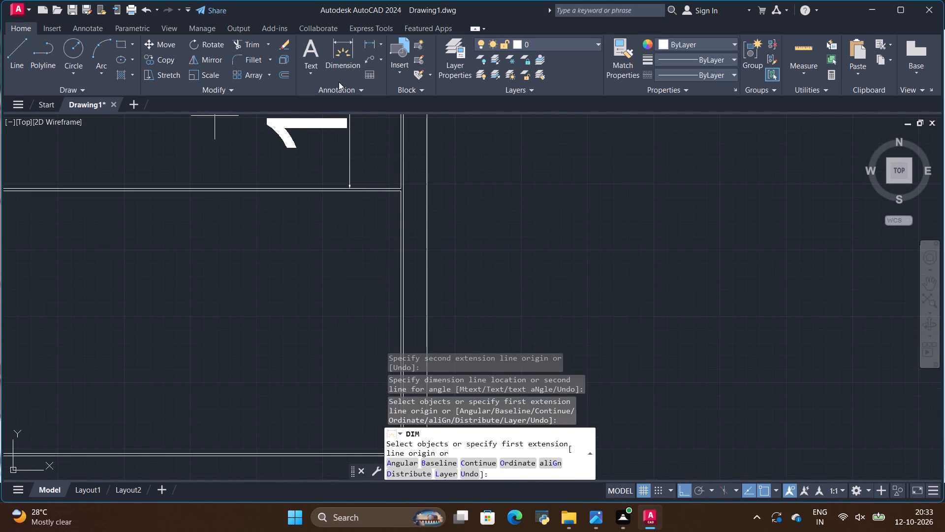
scroll(385, 190, "up", 4)
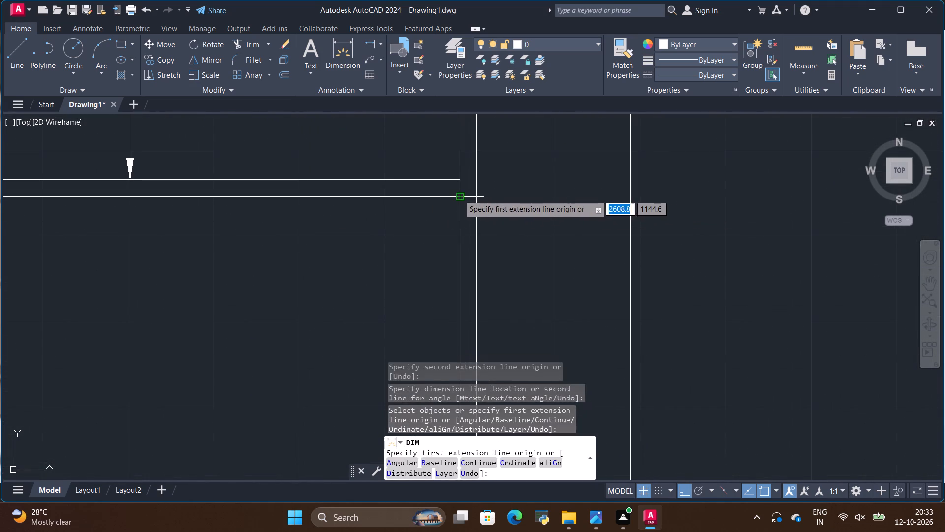
left_click(458, 195)
scroll(412, 234, "down", 7)
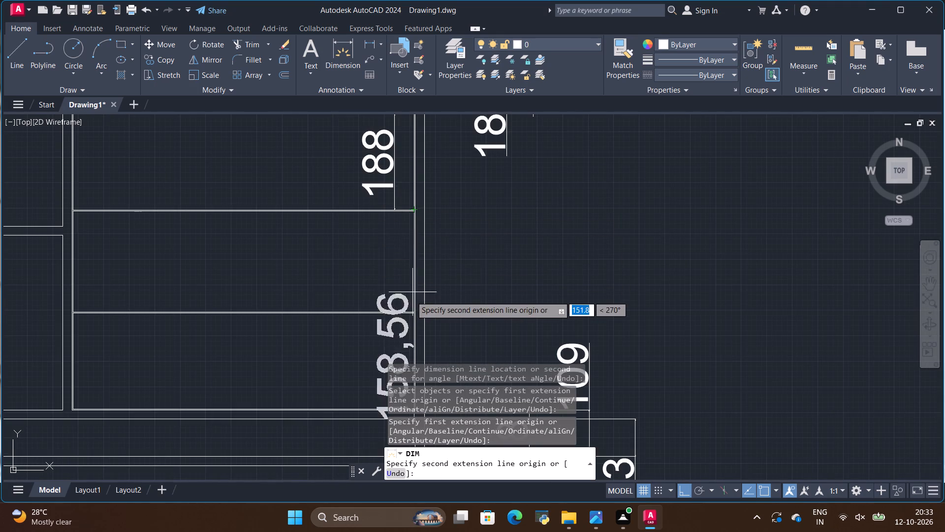
scroll(408, 308, "up", 6)
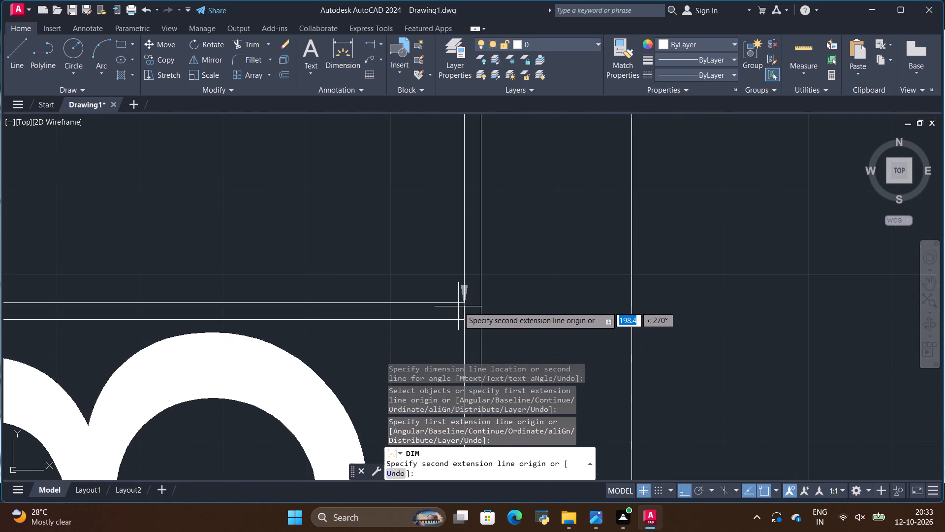
scroll(462, 304, "up", 3)
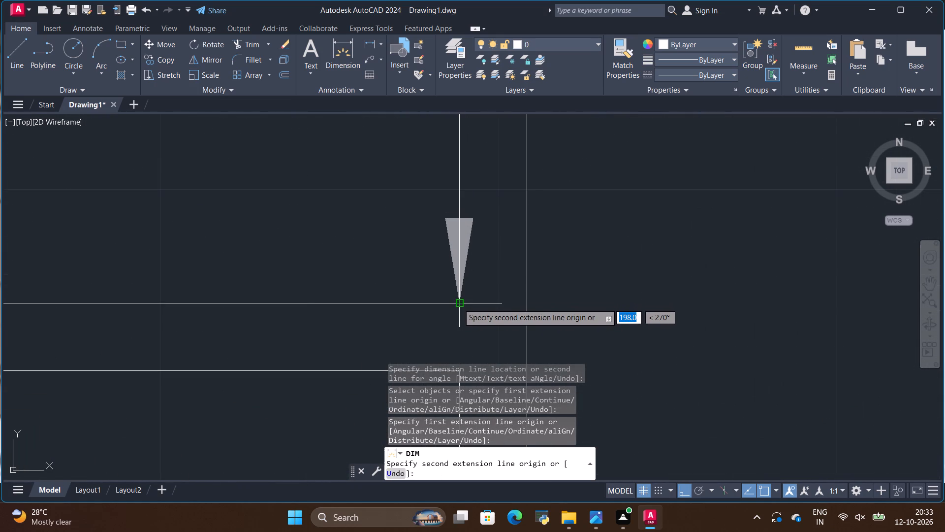
left_click(458, 303)
scroll(385, 264, "down", 4)
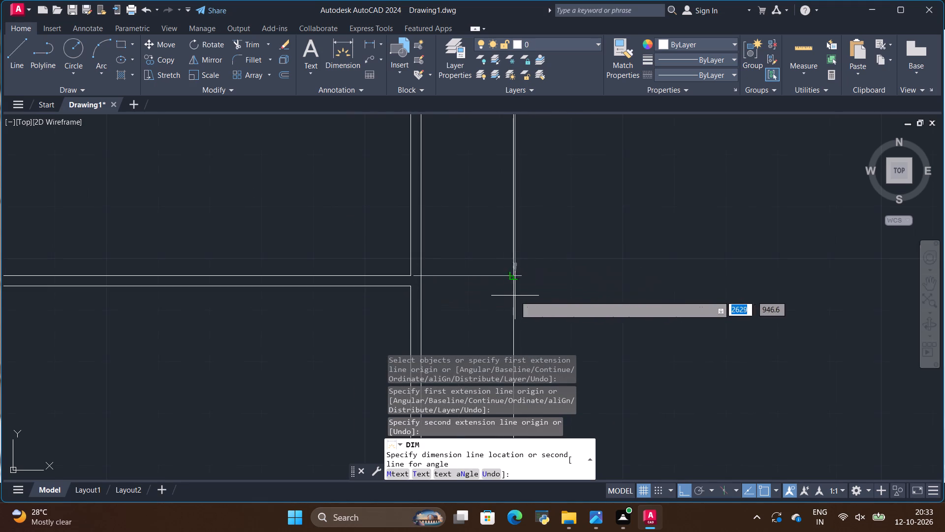
scroll(516, 296, "down", 5)
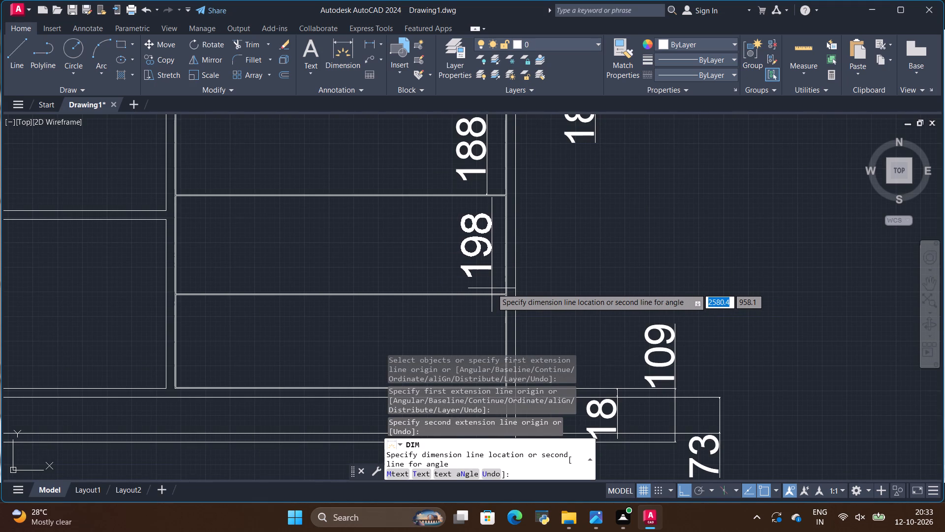
left_click(492, 288)
Dimension the height of the bottom drawer in the lower right section, placing it inside the drawer near its right edge.
scroll(388, 220, "down", 3)
scroll(400, 266, "up", 2)
left_click(334, 60)
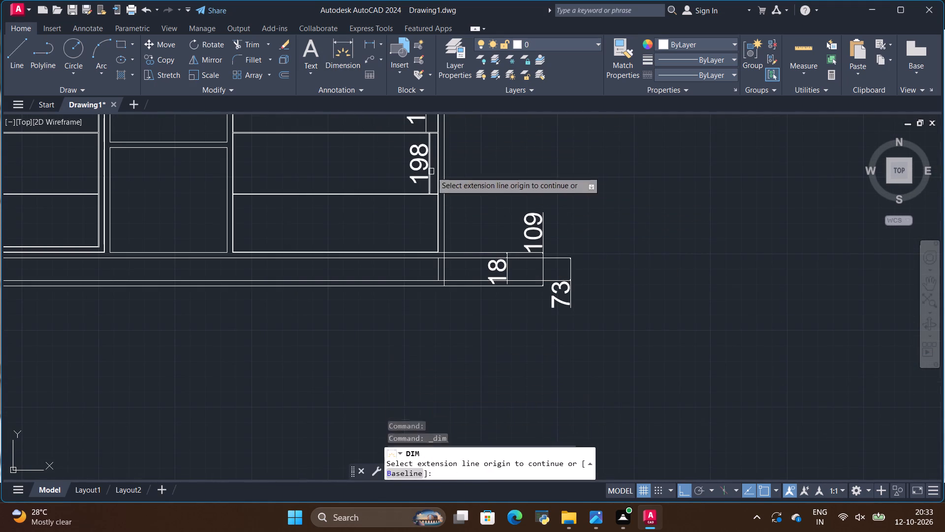
scroll(440, 202, "up", 5)
scroll(436, 232, "down", 2)
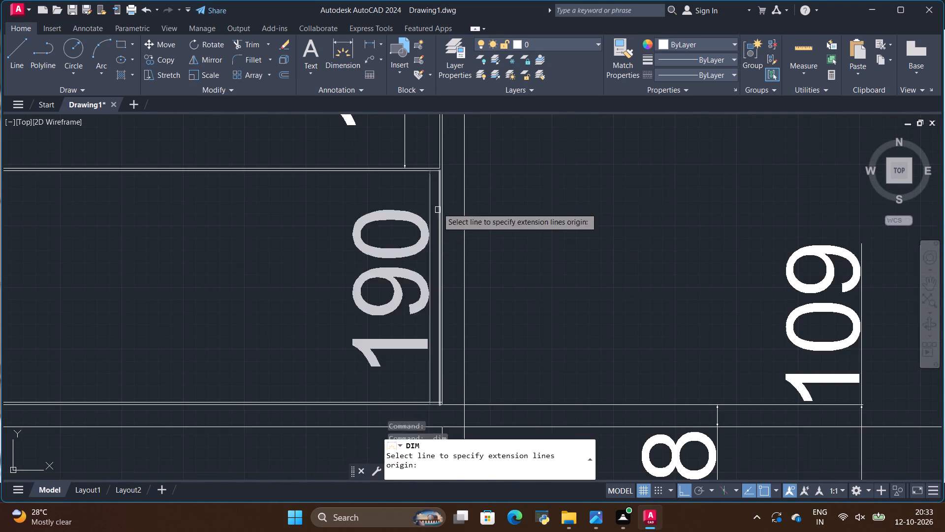
scroll(431, 176, "up", 4)
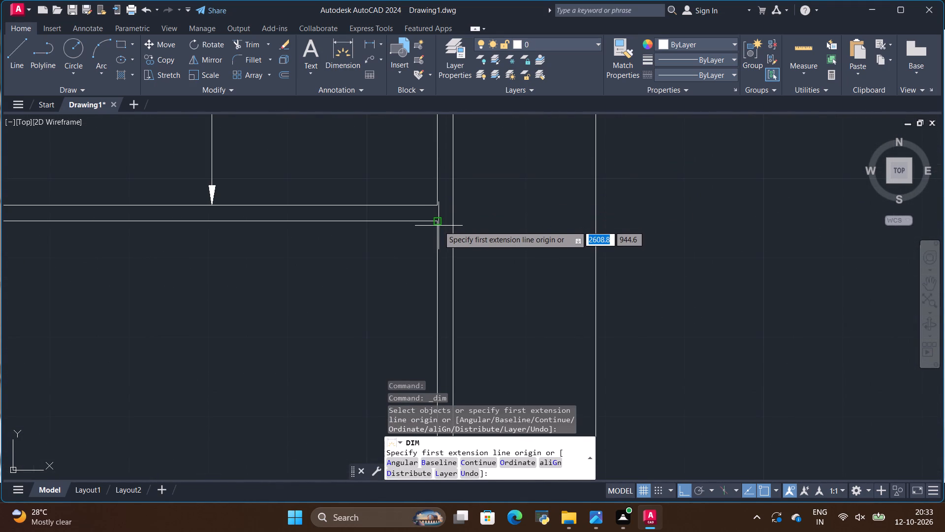
left_click(439, 221)
scroll(404, 258, "down", 4)
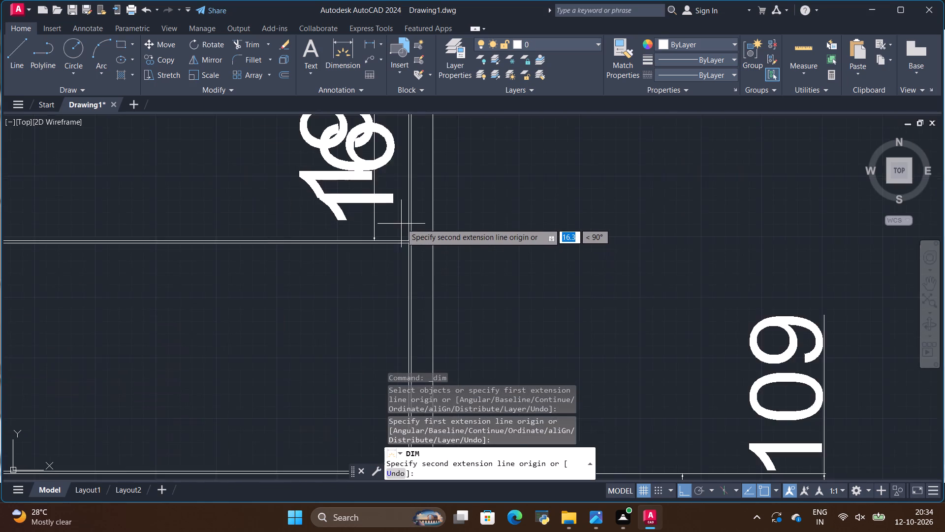
scroll(401, 221, "down", 3)
scroll(395, 285, "up", 6)
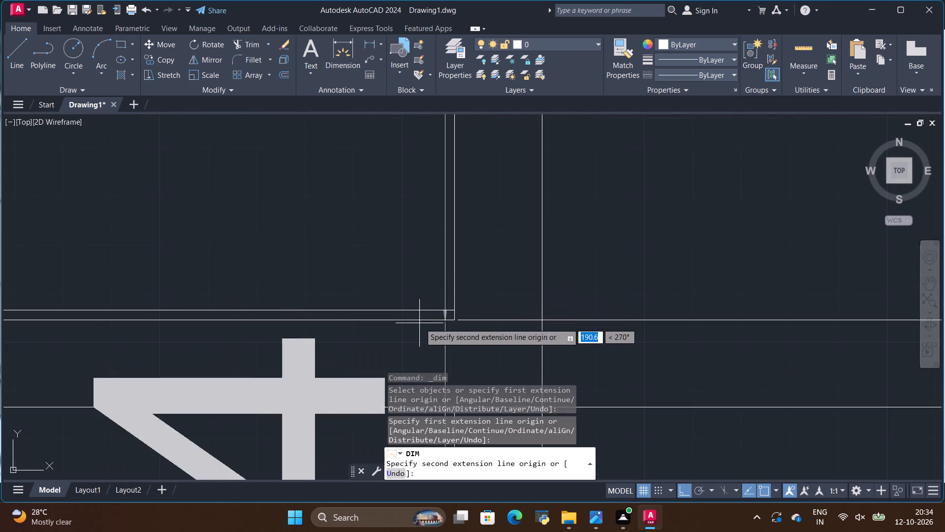
scroll(422, 327, "up", 2)
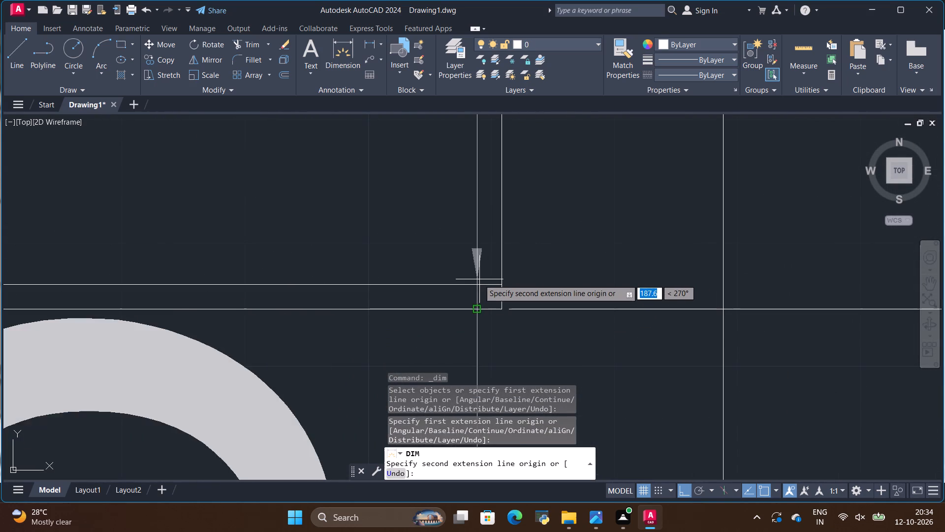
left_click(476, 288)
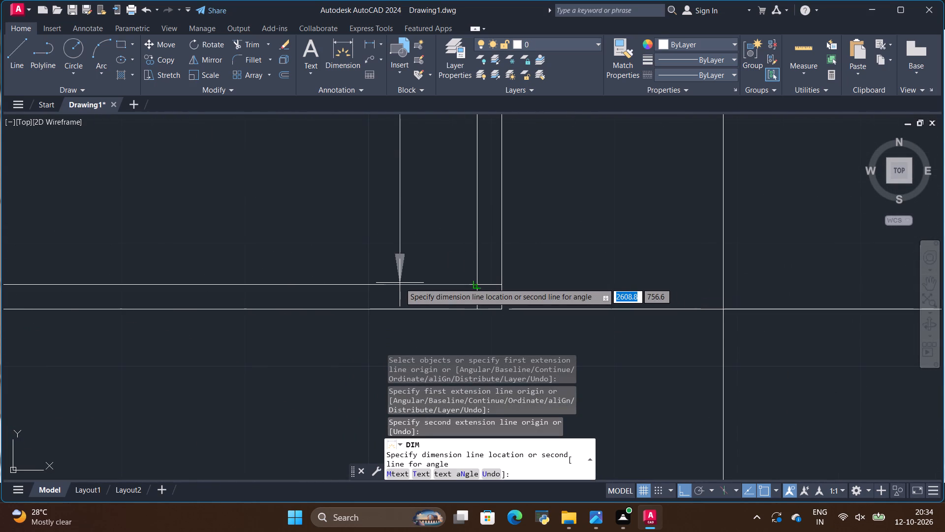
scroll(400, 283, "down", 7)
left_click(393, 282)
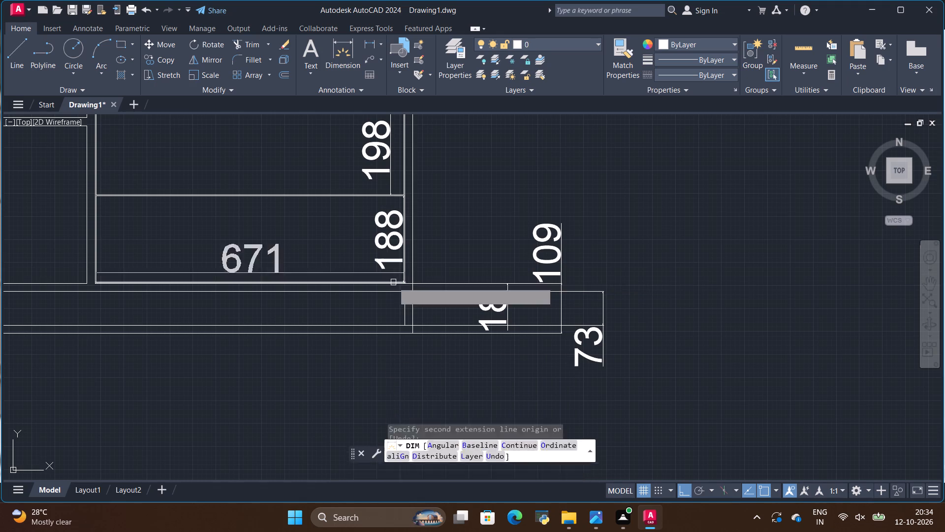
Trim the inner line ends that overrun the inner bottom-right corner of the lower right drawer section.
scroll(399, 298, "up", 2)
scroll(402, 257, "up", 5)
scroll(412, 301, "up", 2)
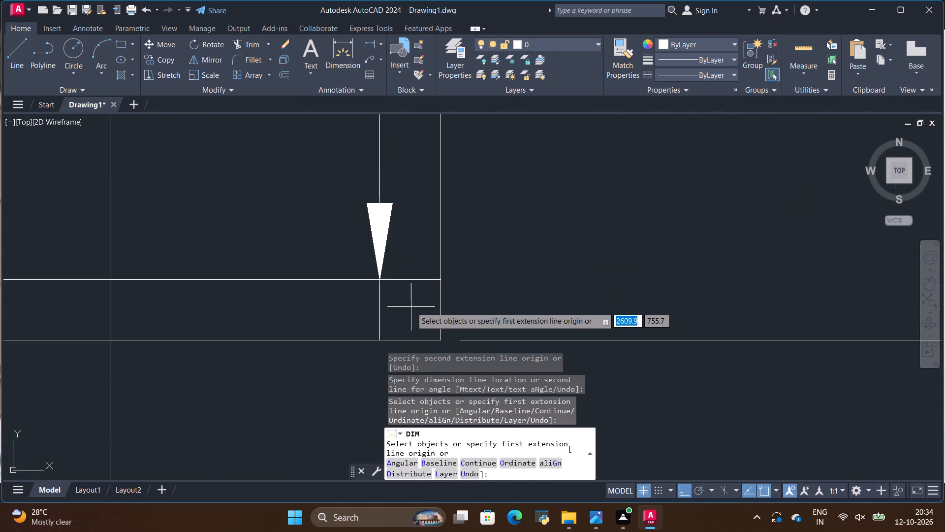
left_click(254, 44)
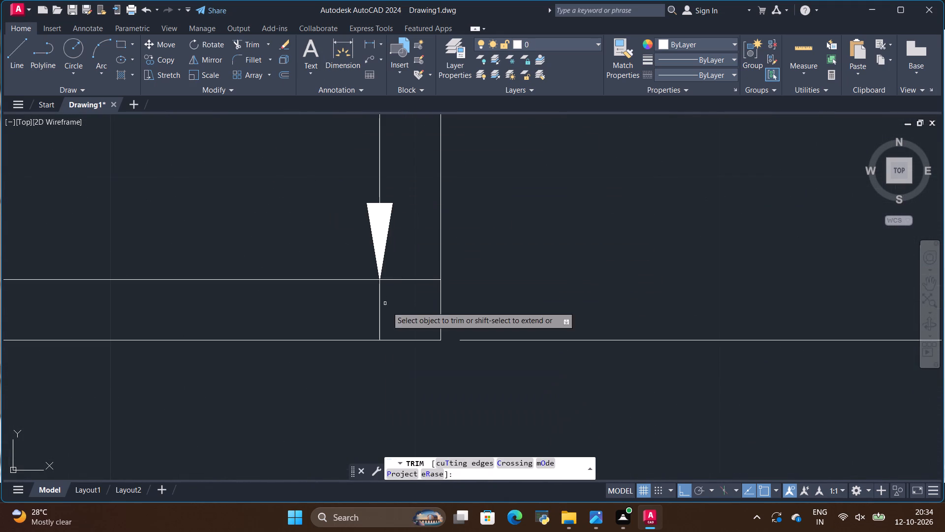
left_click_drag(410, 268, 367, 308)
scroll(473, 296, "down", 4)
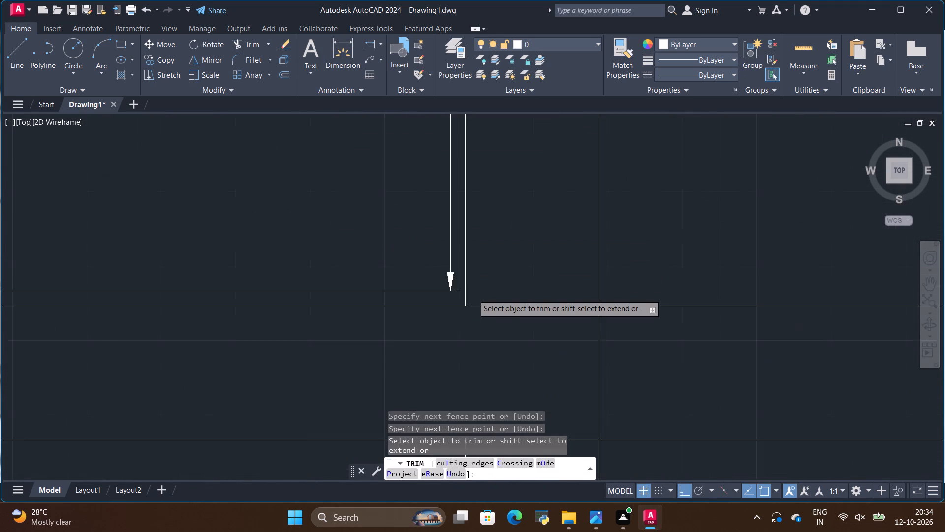
scroll(473, 294, "down", 3)
key("Escape")
Dimension the inner width of the top drawer in the lower left section, placing it inside the drawer just above its bottom line.
scroll(342, 300, "down", 5)
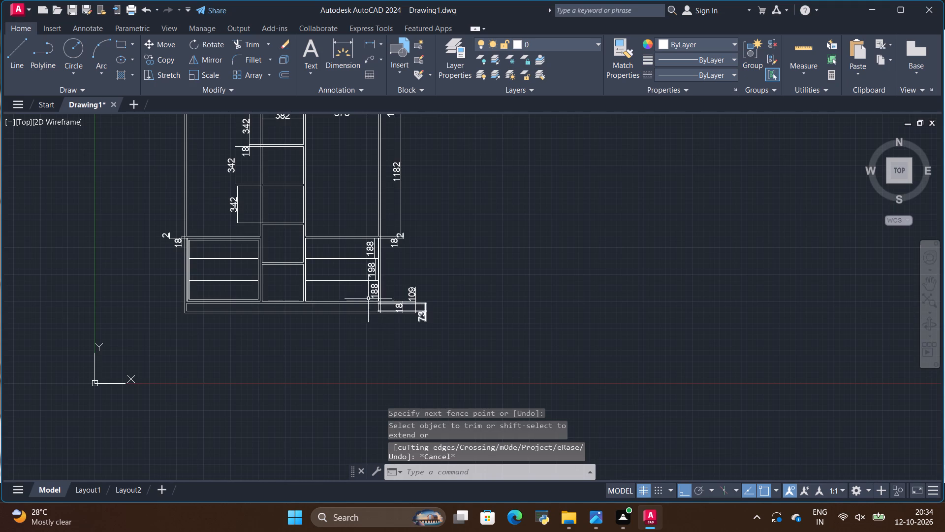
scroll(301, 273, "up", 1)
scroll(302, 275, "down", 1)
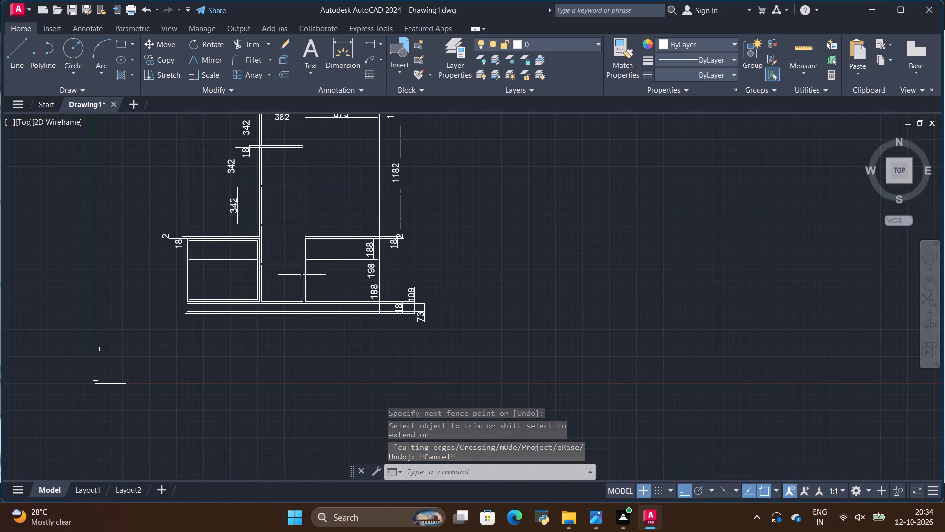
scroll(311, 240, "down", 1)
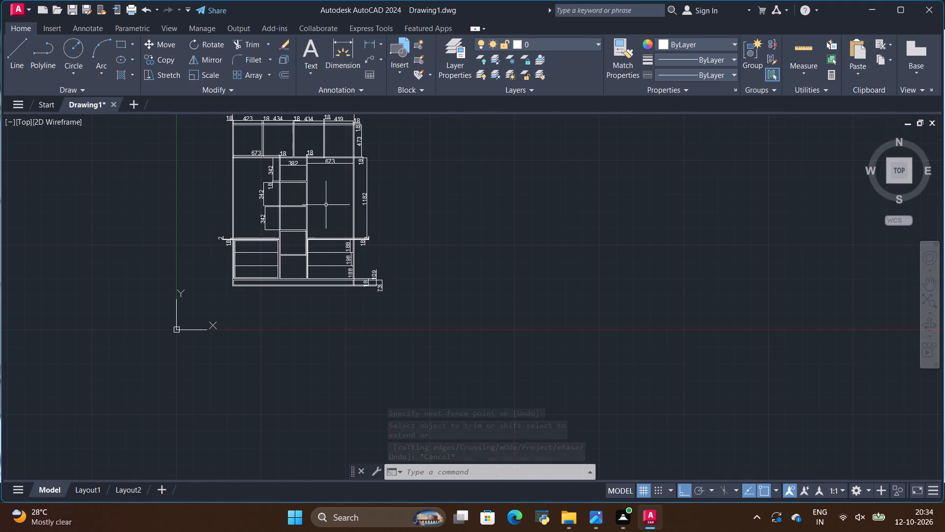
scroll(326, 178, "up", 2)
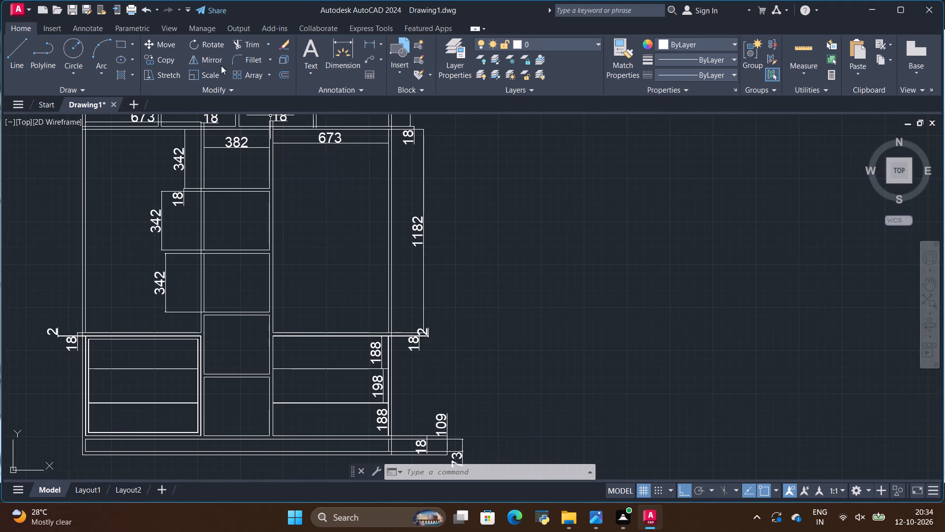
left_click(334, 58)
scroll(346, 256, "down", 2)
scroll(260, 304, "up", 5)
scroll(119, 275, "up", 2)
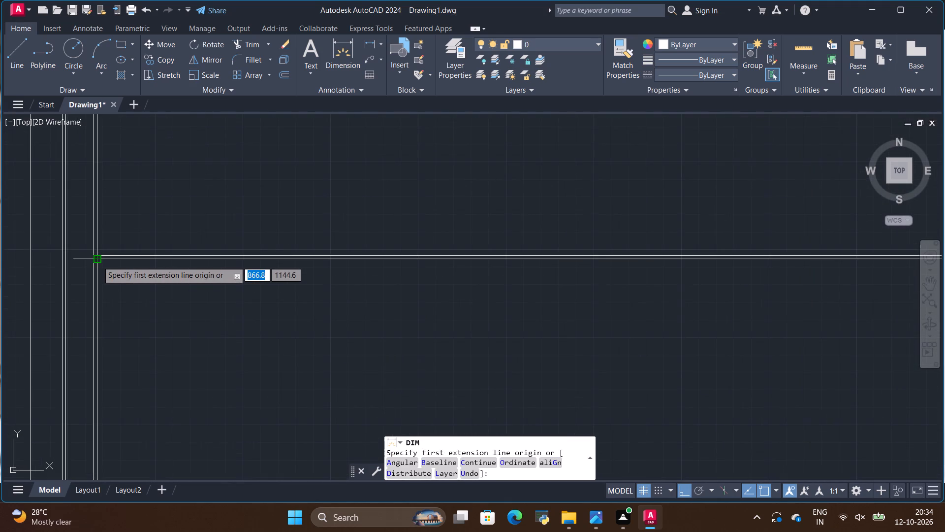
scroll(97, 266, "up", 3)
left_click(91, 233)
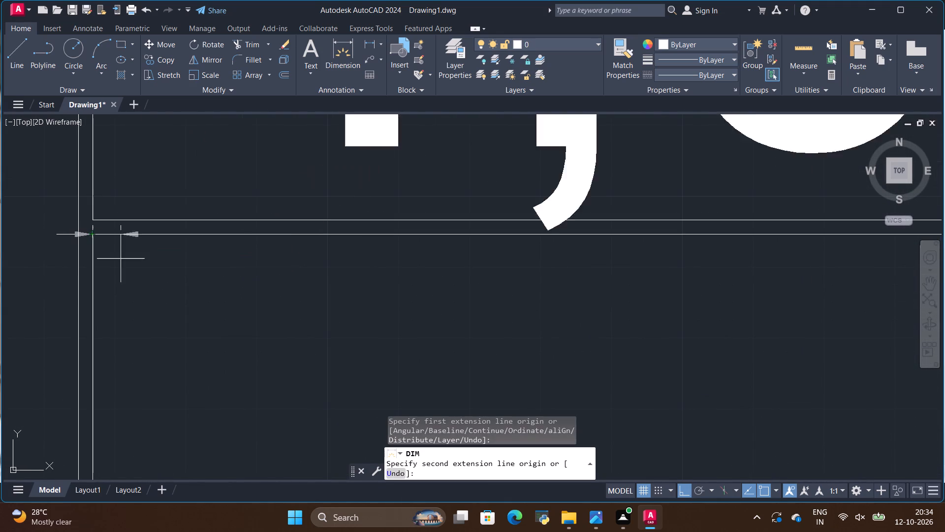
scroll(249, 303, "down", 3)
scroll(109, 308, "down", 3)
scroll(407, 307, "up", 1)
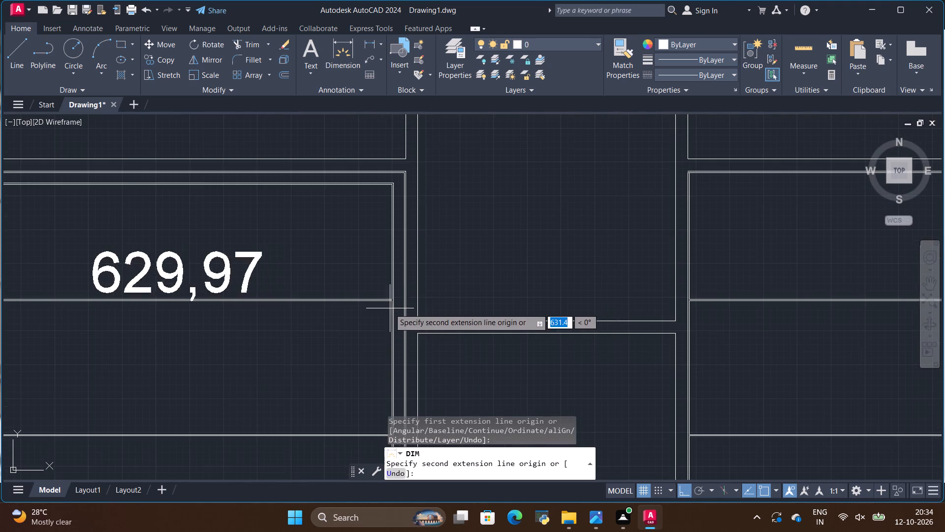
scroll(389, 308, "up", 4)
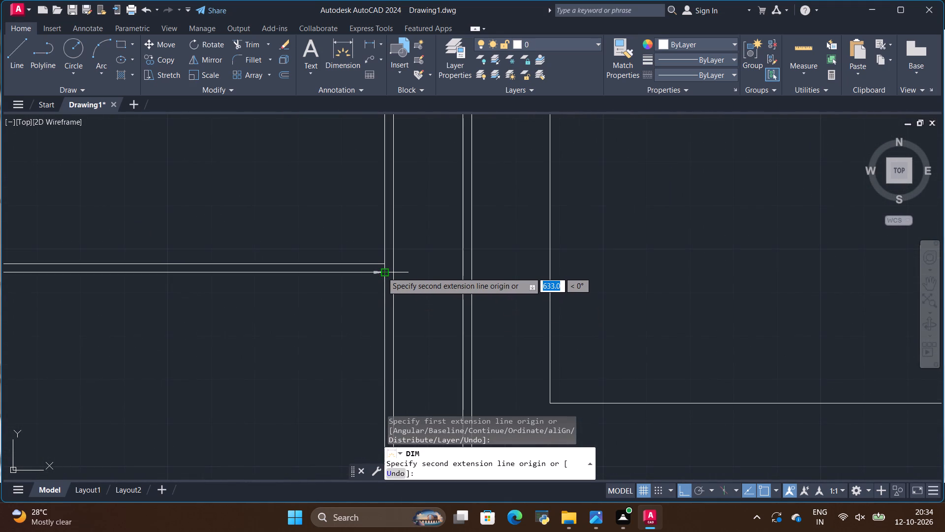
scroll(381, 272, "up", 2)
left_click(381, 272)
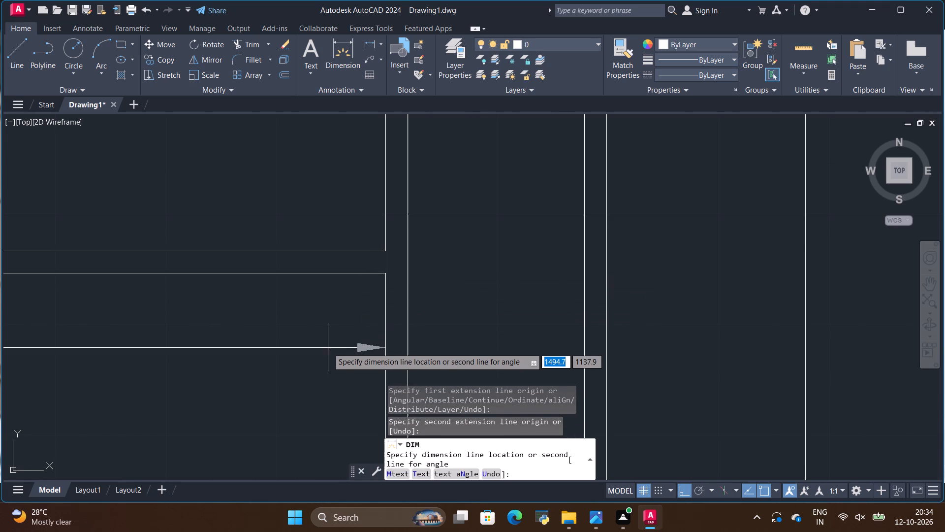
scroll(328, 348, "down", 7)
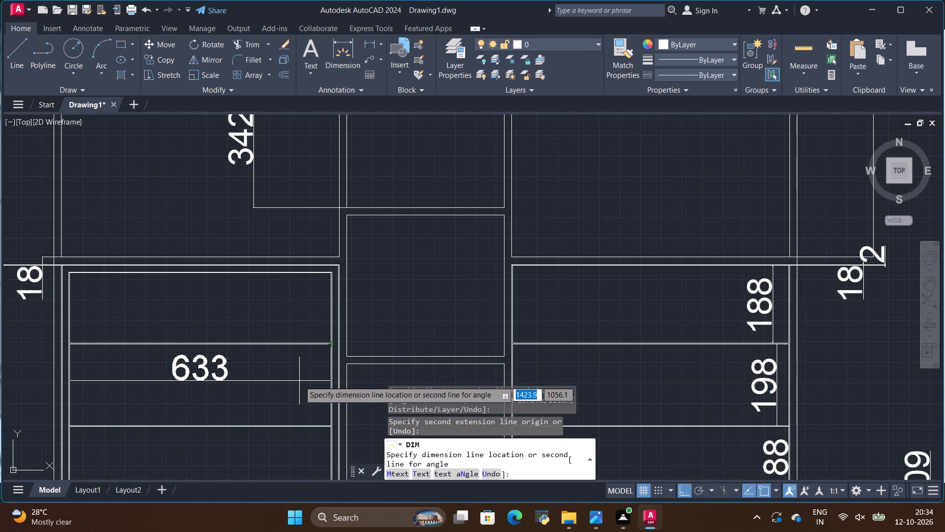
left_click(291, 333)
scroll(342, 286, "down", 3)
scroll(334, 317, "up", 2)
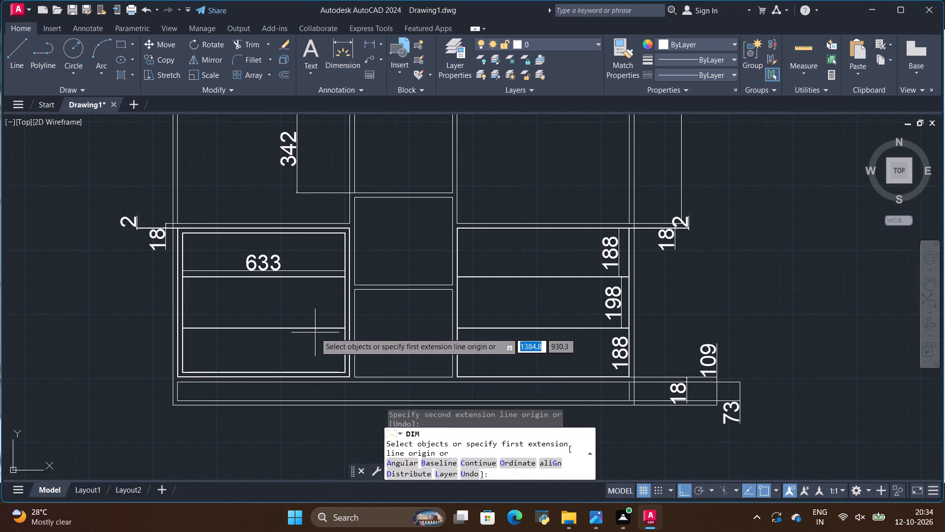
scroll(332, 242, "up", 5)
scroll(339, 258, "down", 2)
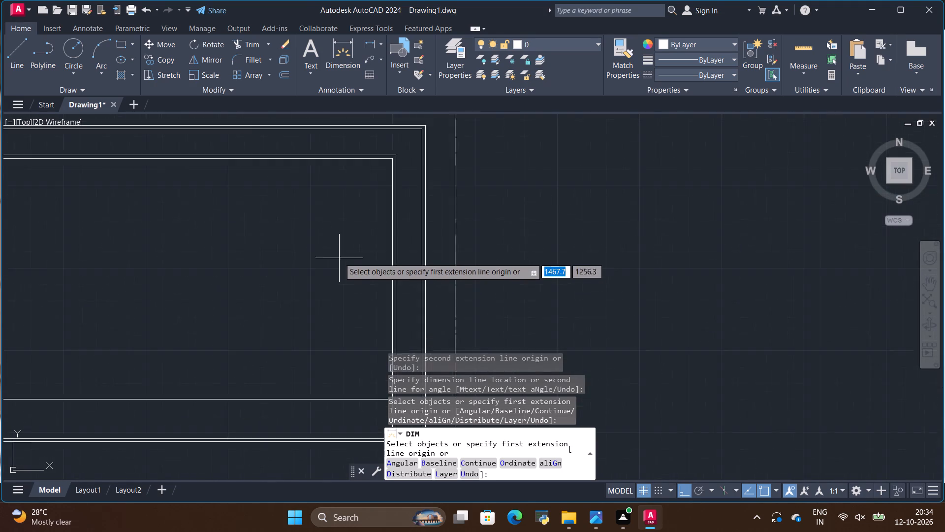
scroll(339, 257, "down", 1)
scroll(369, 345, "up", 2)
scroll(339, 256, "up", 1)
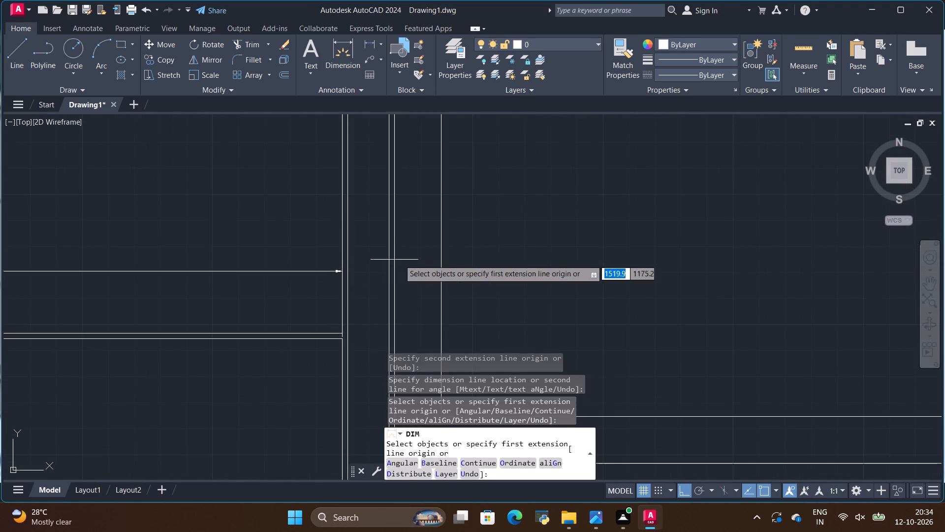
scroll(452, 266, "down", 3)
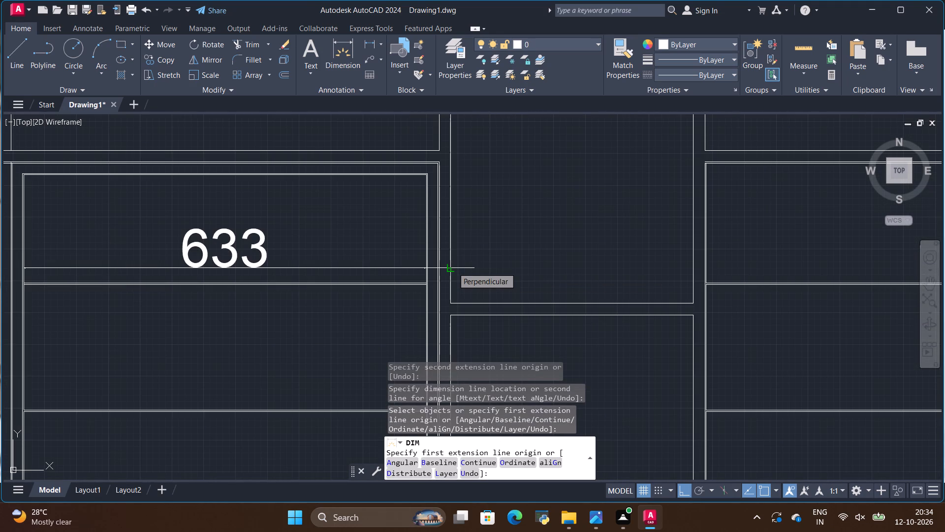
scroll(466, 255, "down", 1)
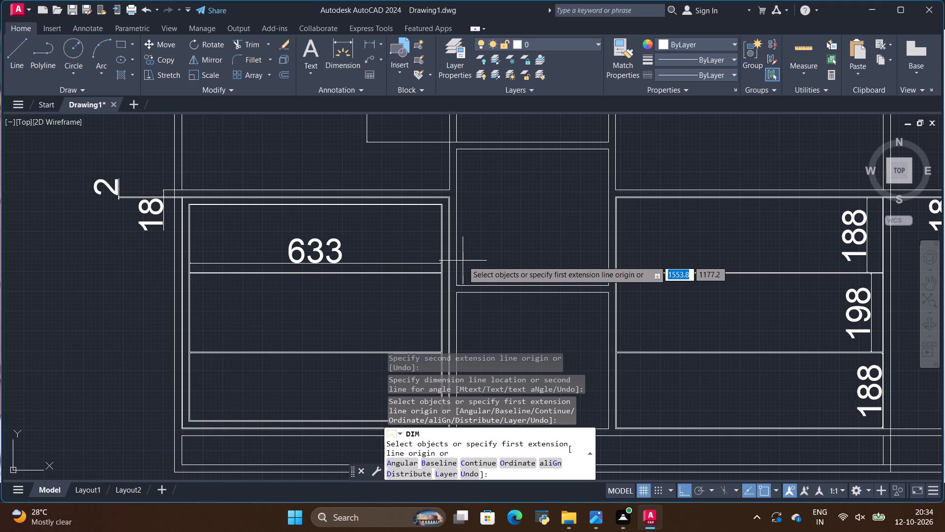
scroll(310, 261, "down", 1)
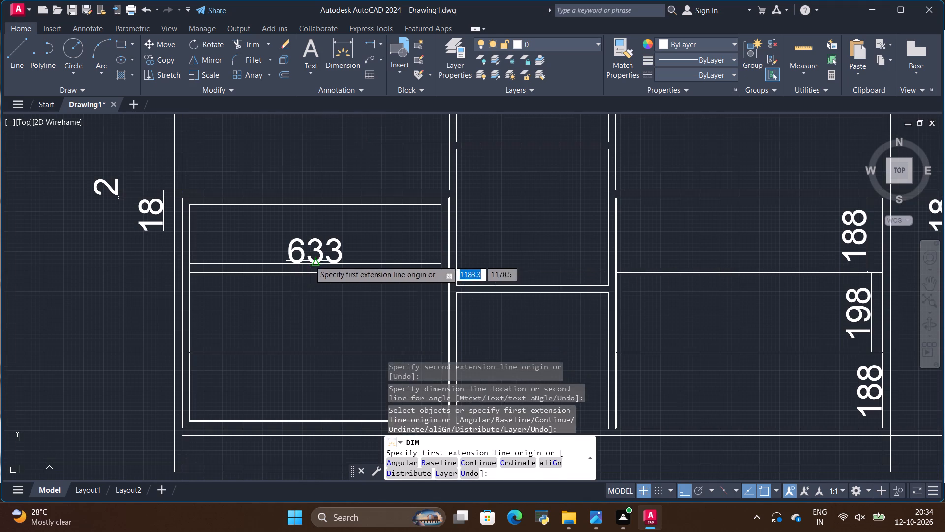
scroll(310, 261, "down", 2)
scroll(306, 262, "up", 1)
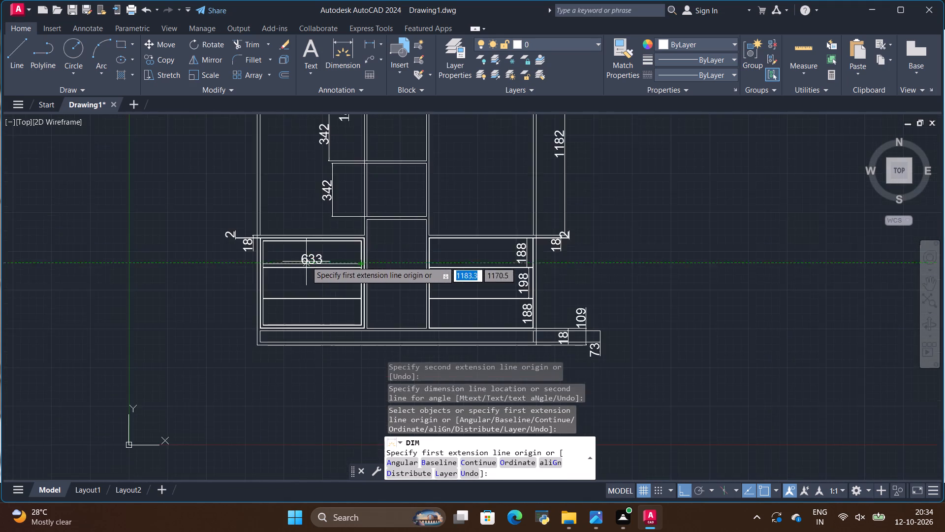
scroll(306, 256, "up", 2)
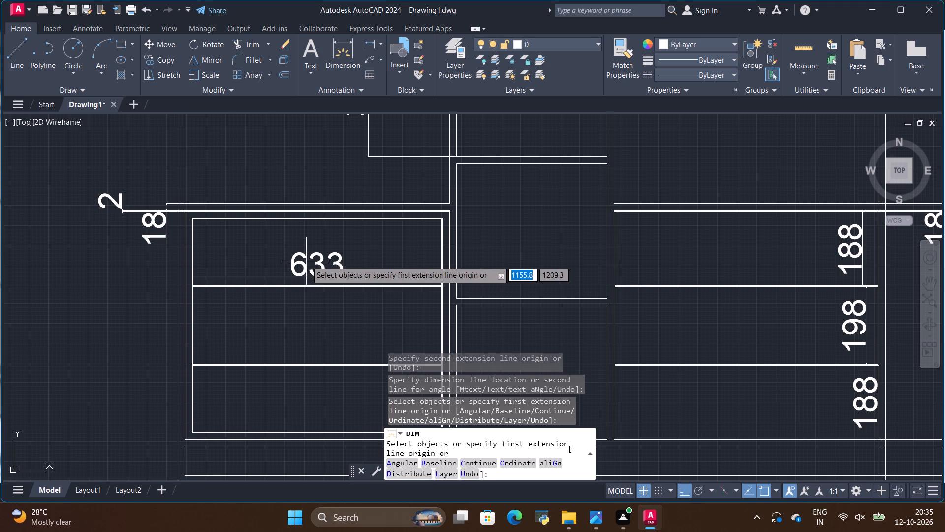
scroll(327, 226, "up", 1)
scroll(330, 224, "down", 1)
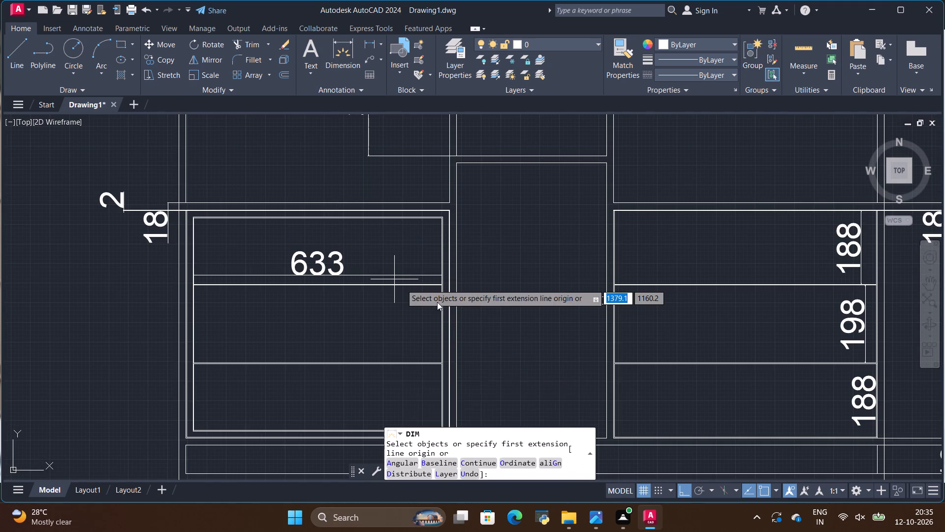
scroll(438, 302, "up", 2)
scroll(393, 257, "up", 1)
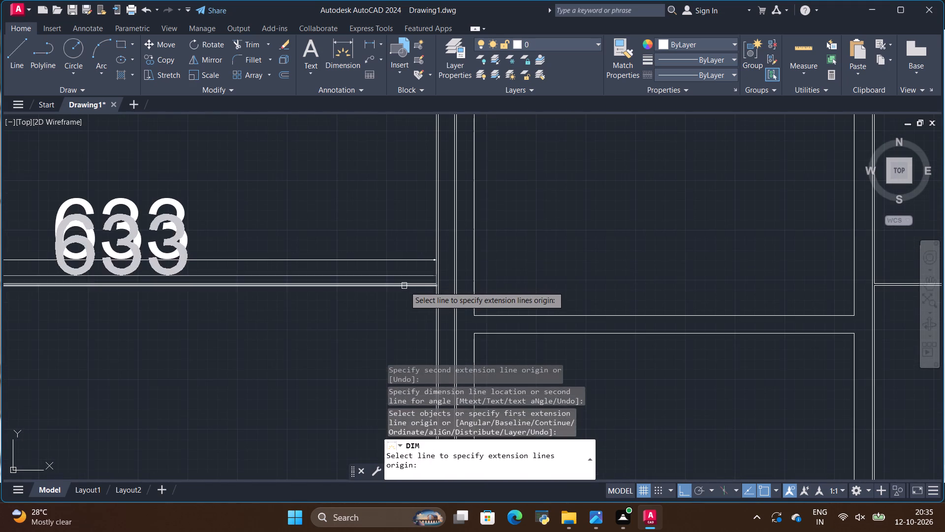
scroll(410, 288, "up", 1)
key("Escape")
Dimension the width from the wardrobe's outer left edge to the left edge of the bottom middle compartment, placing it below the base.
scroll(411, 292, "down", 3)
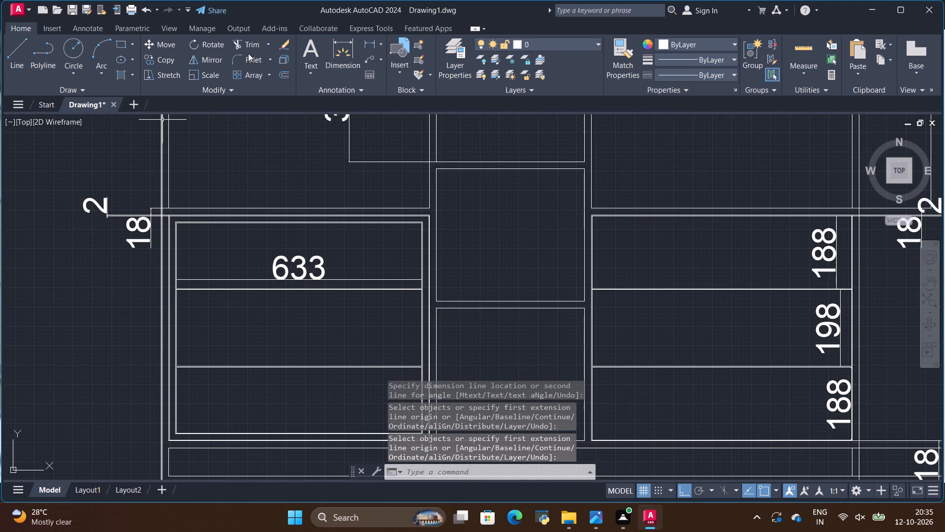
left_click(333, 58)
scroll(220, 223, "up", 2)
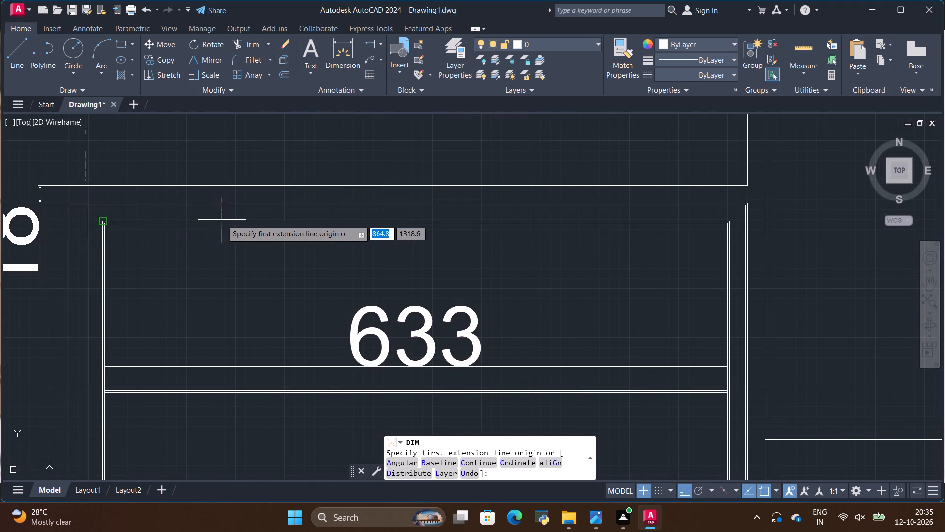
scroll(84, 351, "up", 1)
scroll(144, 421, "up", 1)
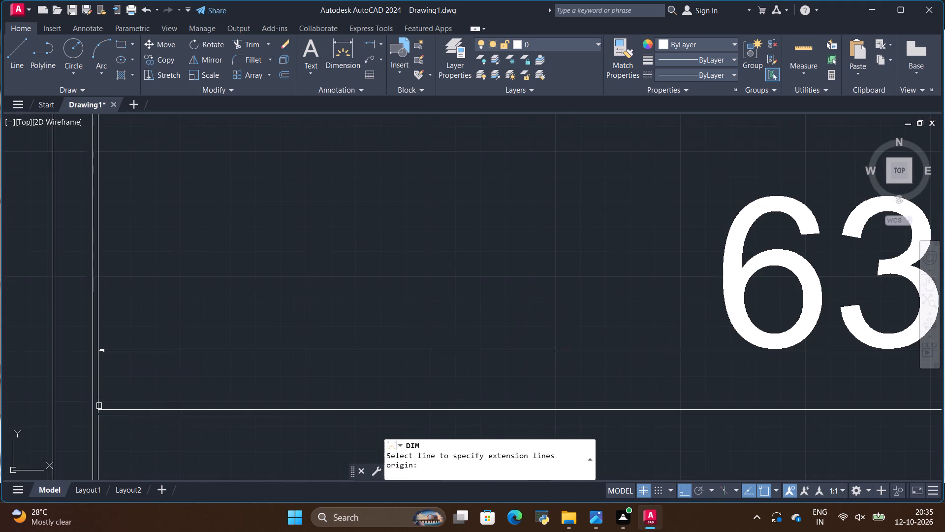
scroll(95, 371, "up", 2)
scroll(97, 367, "down", 3)
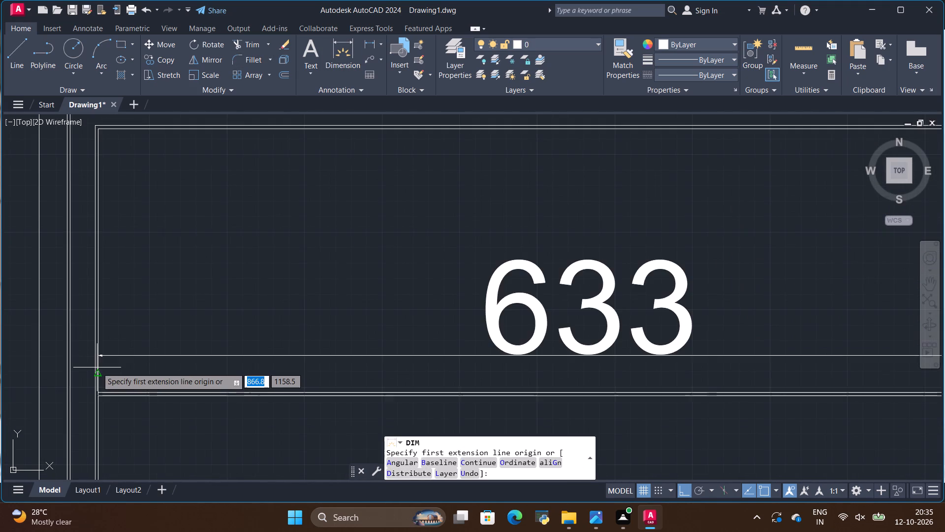
scroll(97, 367, "down", 1)
scroll(73, 200, "up", 2)
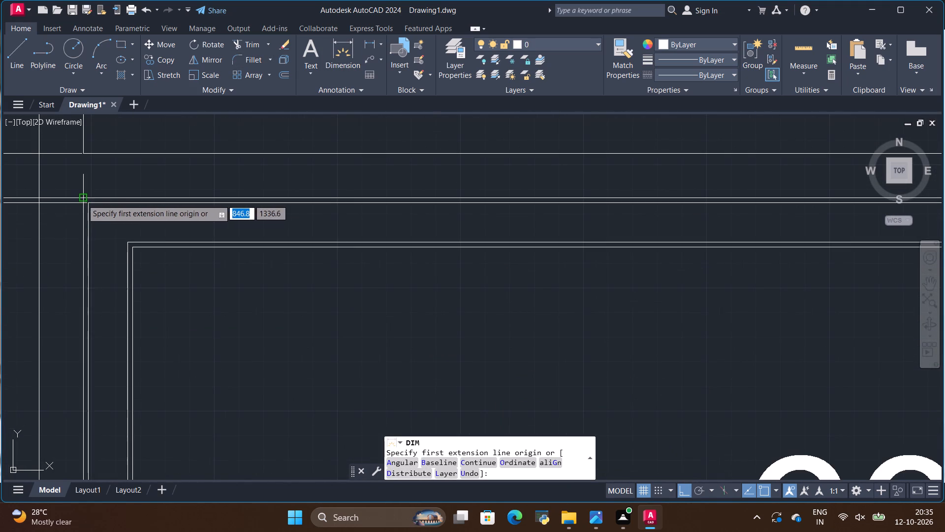
scroll(93, 234, "down", 5)
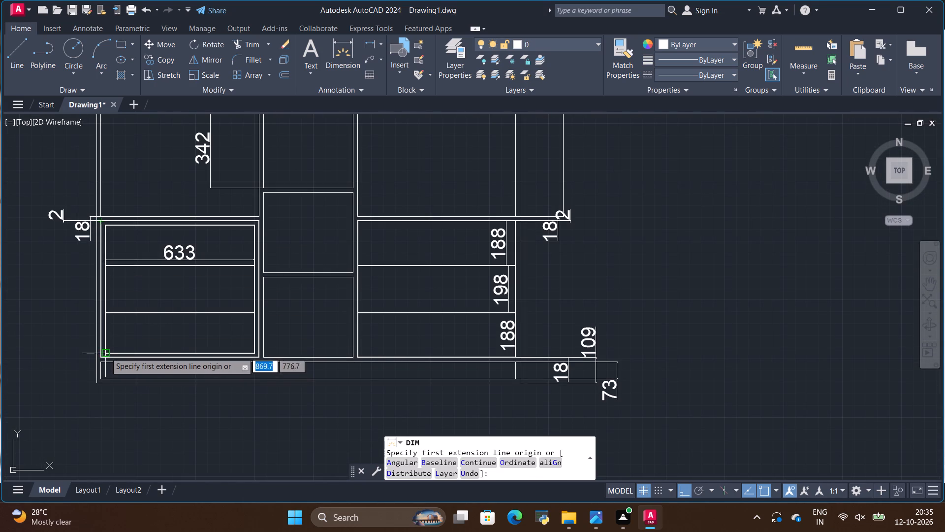
scroll(89, 328, "up", 2)
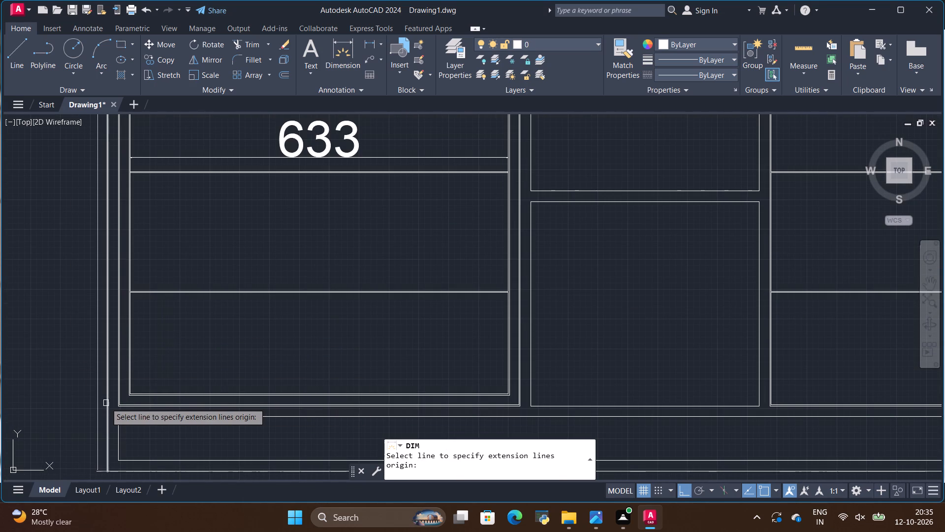
scroll(105, 342, "down", 1)
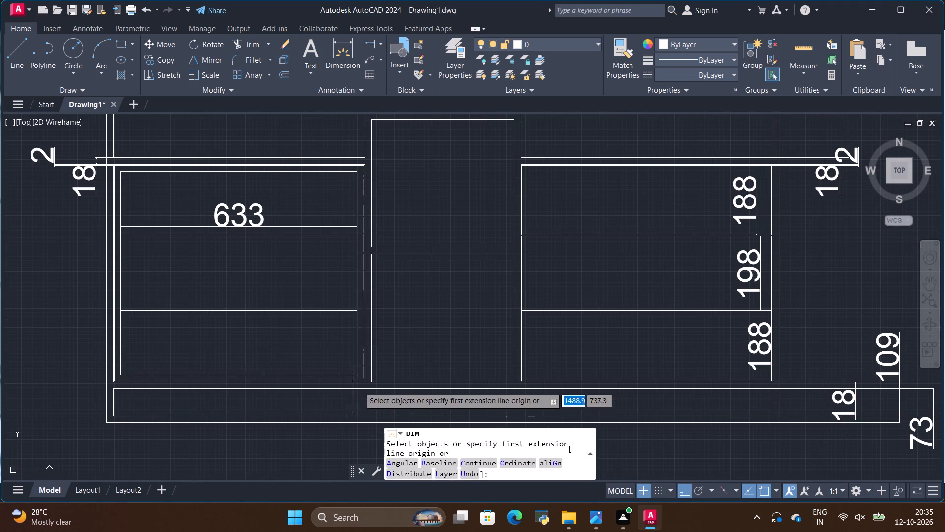
left_click(370, 380)
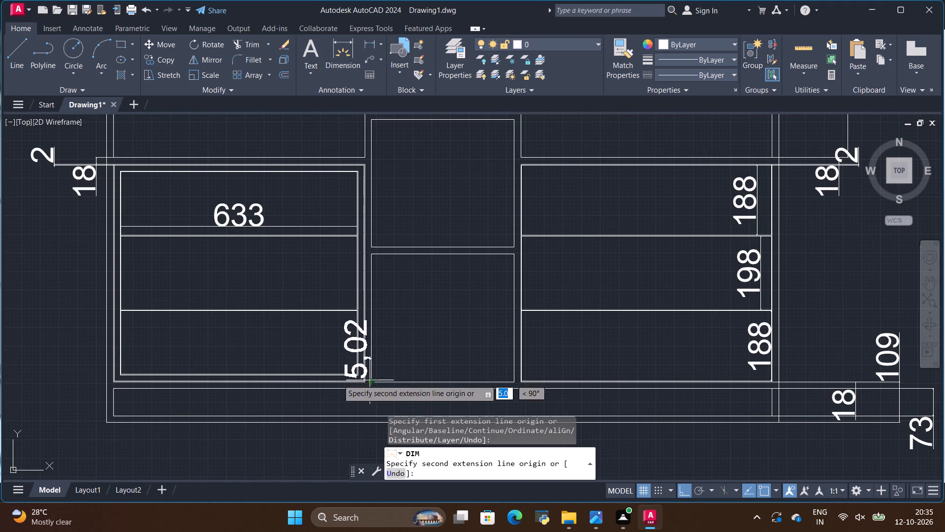
left_click(107, 382)
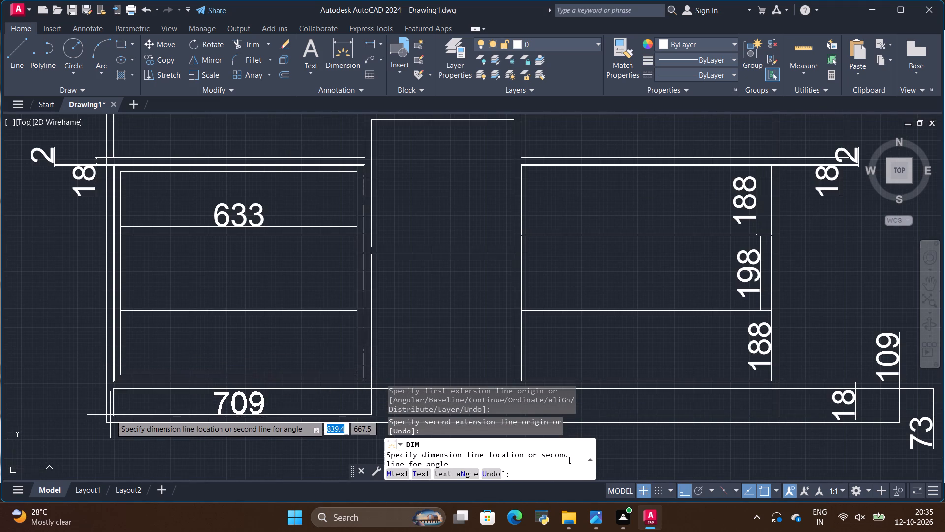
scroll(104, 390, "down", 2)
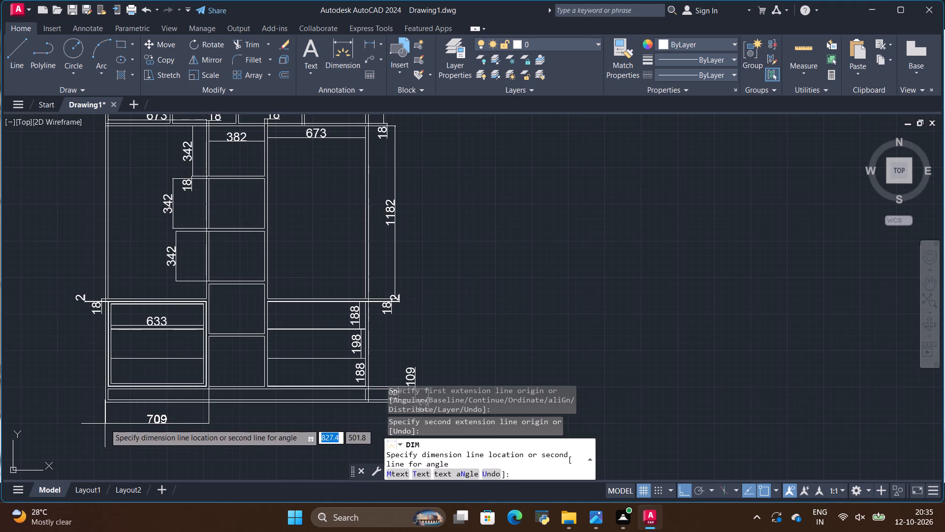
left_click(105, 423)
Dimension the overall outer width of the lower left drawer section between its bottom corners, placing it inside the bottom drawer.
scroll(90, 371, "up", 1)
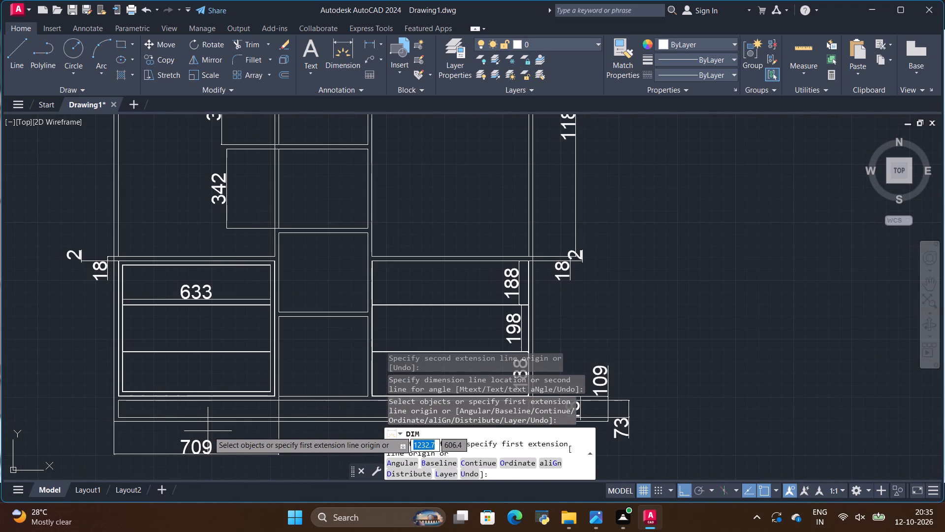
scroll(210, 427, "up", 2)
scroll(211, 414, "down", 2)
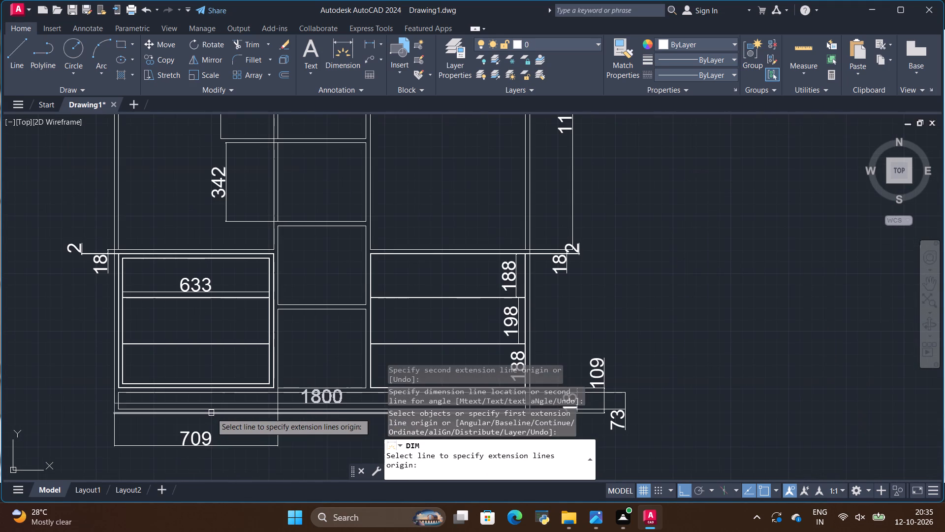
scroll(271, 439, "up", 2)
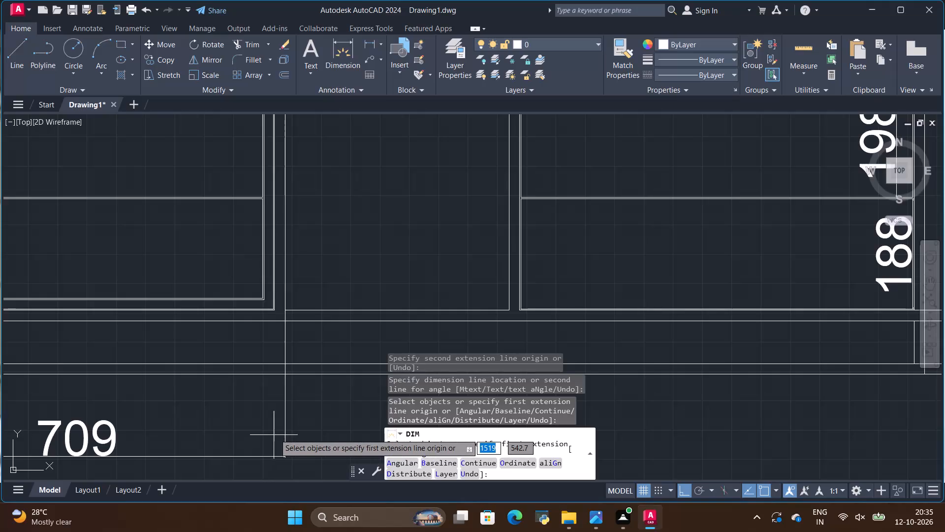
scroll(345, 391, "down", 3)
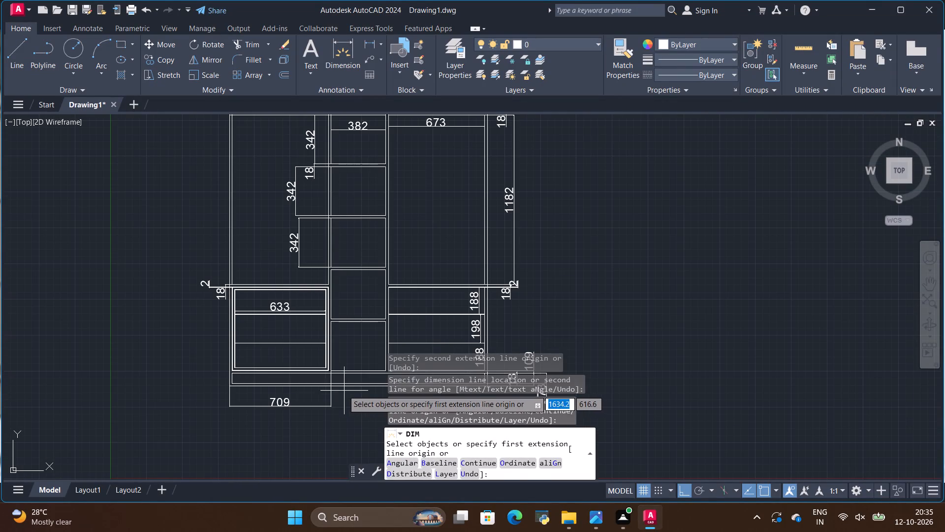
scroll(317, 390, "up", 1)
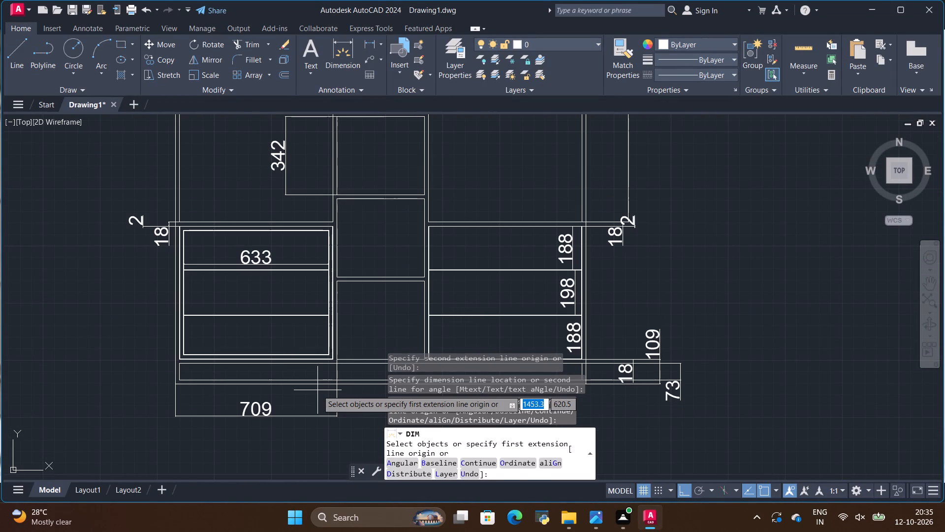
left_click(339, 52)
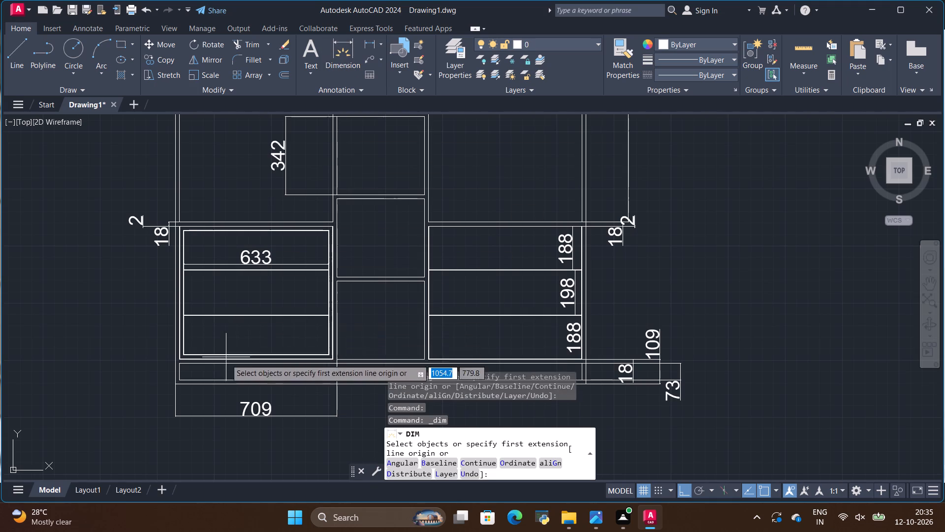
scroll(225, 361, "up", 2)
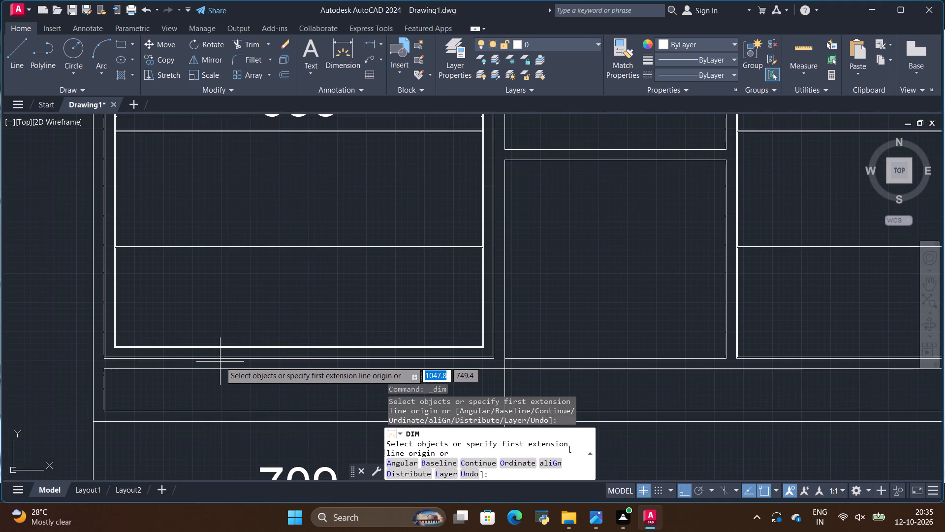
scroll(220, 354, "down", 2)
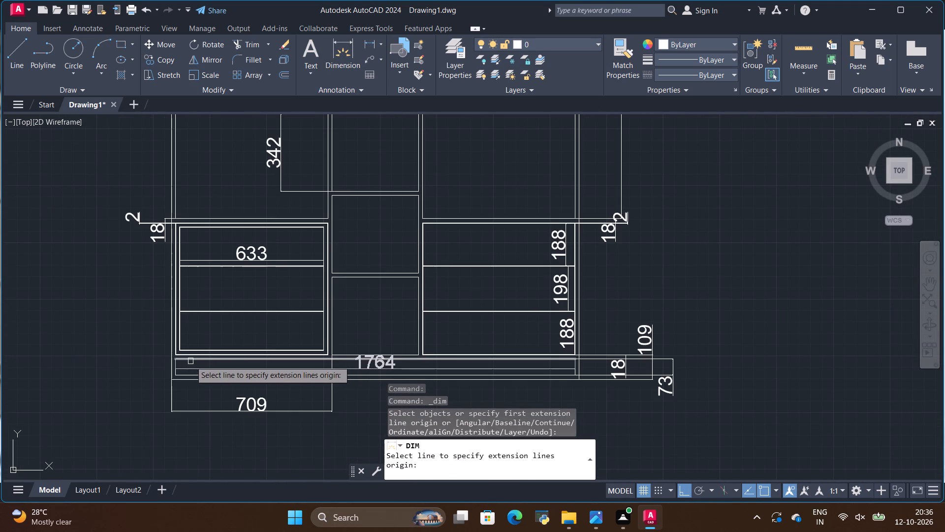
scroll(190, 361, "up", 3)
scroll(122, 337, "up", 1)
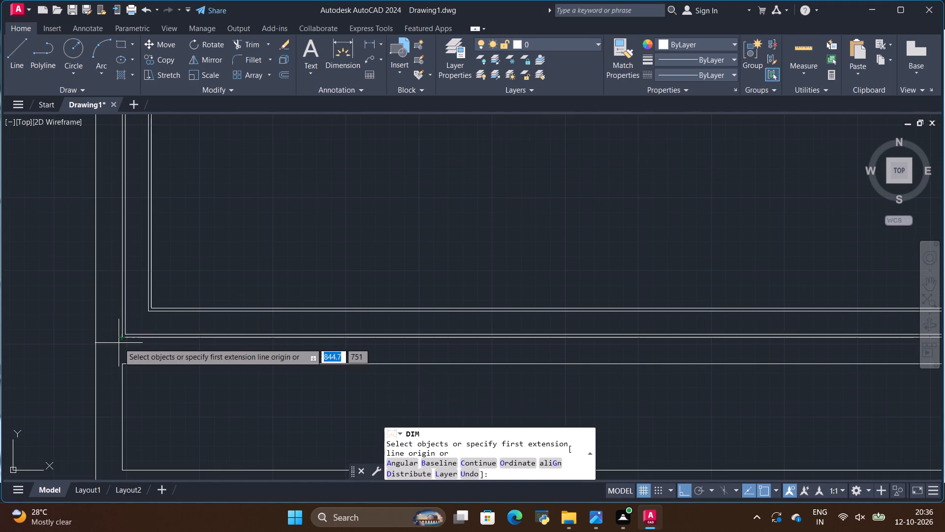
scroll(119, 353, "up", 2)
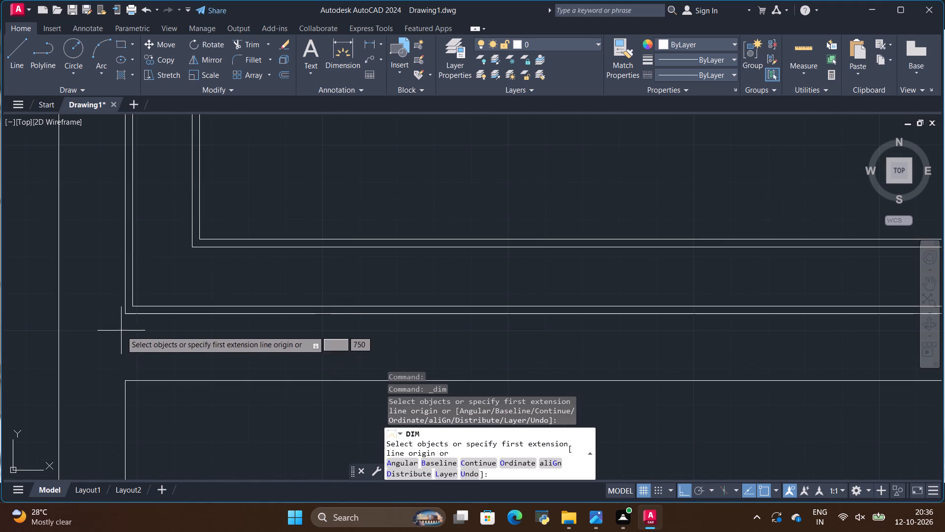
left_click(123, 314)
scroll(96, 331, "down", 7)
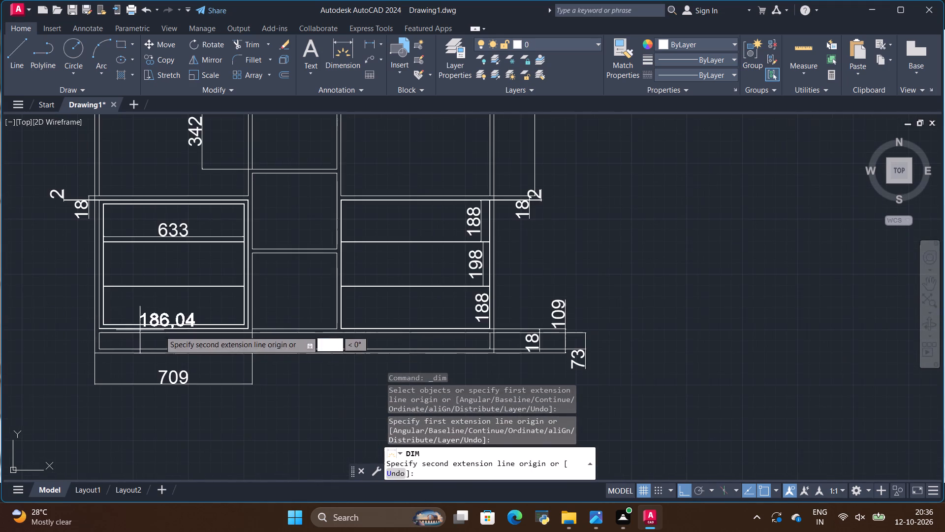
scroll(250, 334, "up", 5)
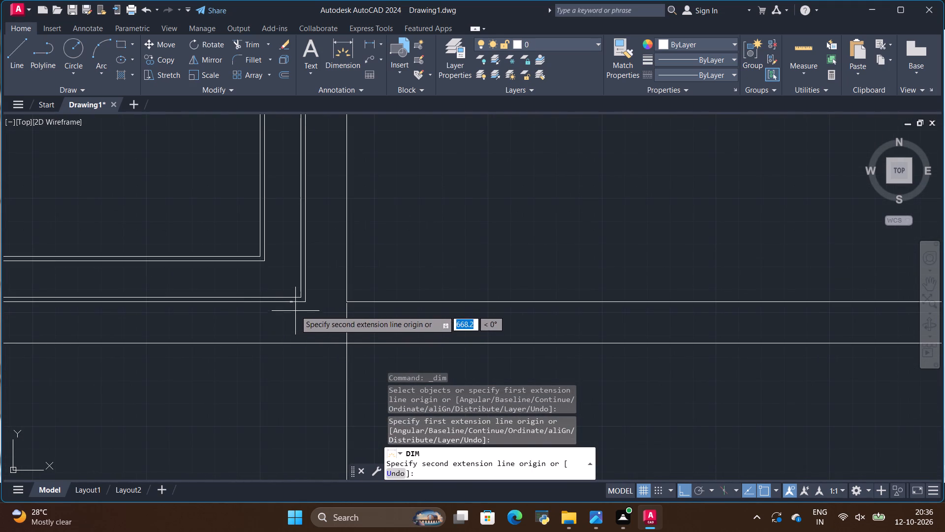
left_click(304, 303)
scroll(306, 333, "down", 4)
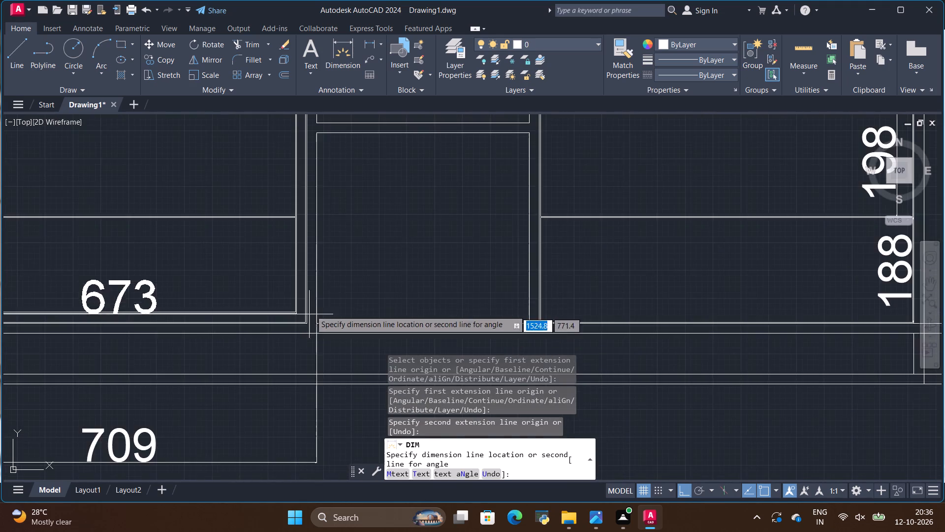
scroll(315, 301, "down", 1)
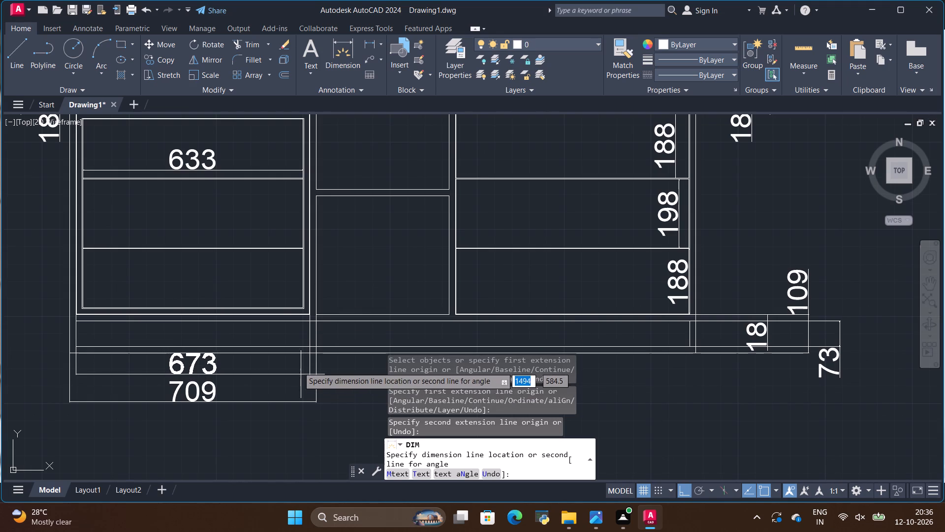
left_click(271, 291)
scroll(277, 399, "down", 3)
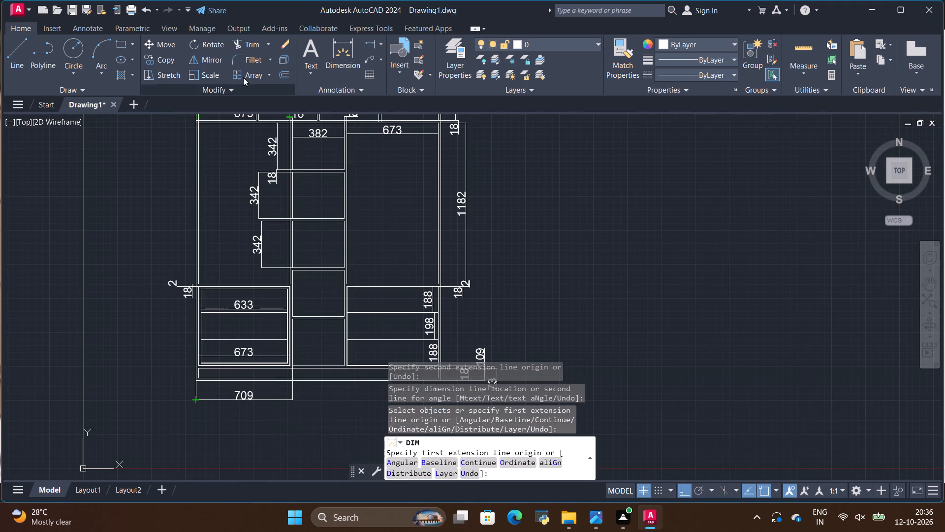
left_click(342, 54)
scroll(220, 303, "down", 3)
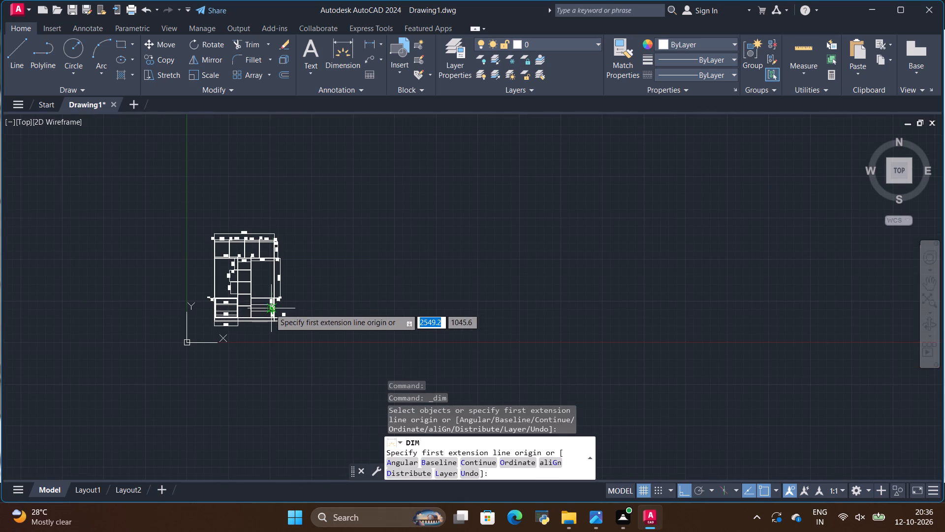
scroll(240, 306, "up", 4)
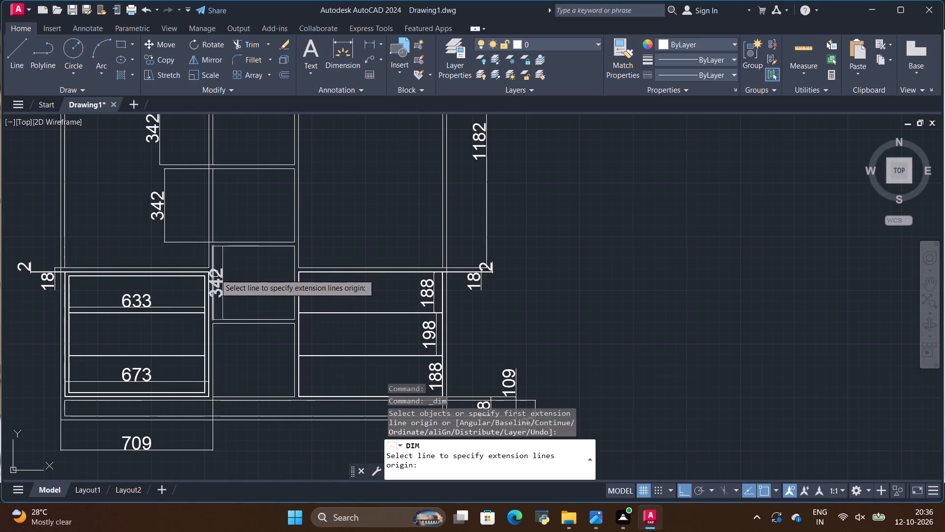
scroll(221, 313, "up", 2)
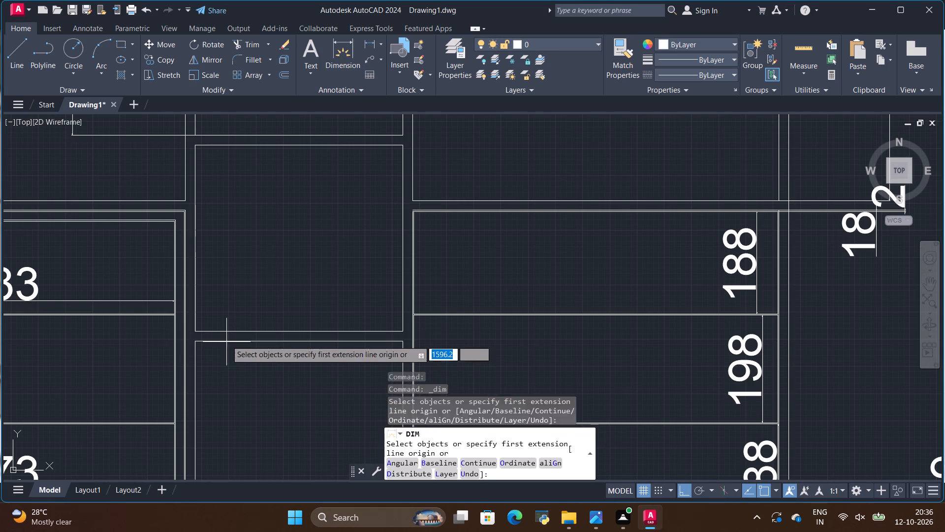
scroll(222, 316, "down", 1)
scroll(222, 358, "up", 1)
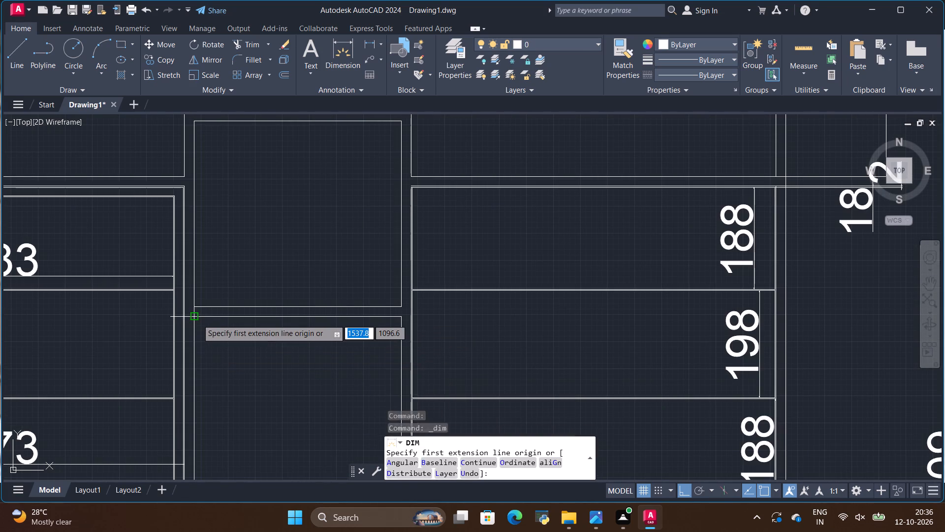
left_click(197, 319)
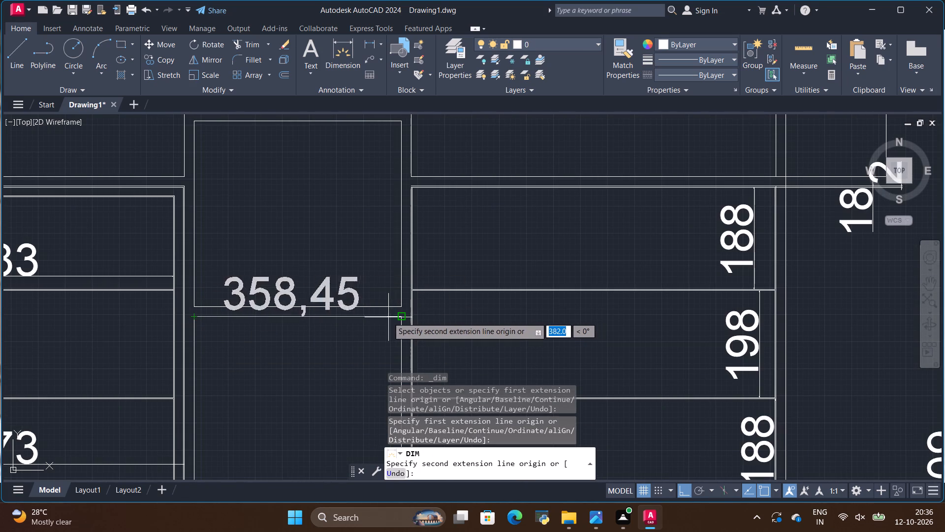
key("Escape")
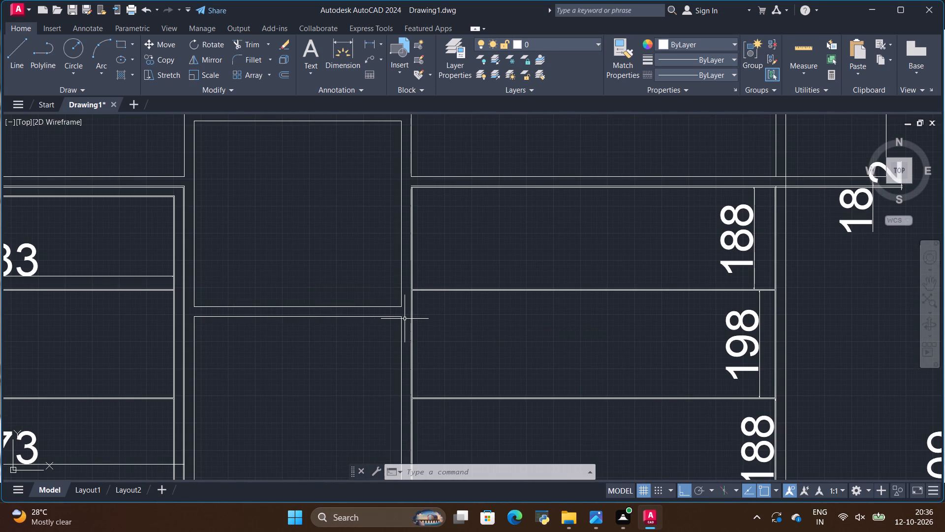
Dimension the inner width of the bottom middle compartment between its top corners, placing it inside the compartment just below its top line.
left_click(348, 64)
scroll(190, 394, "up", 1)
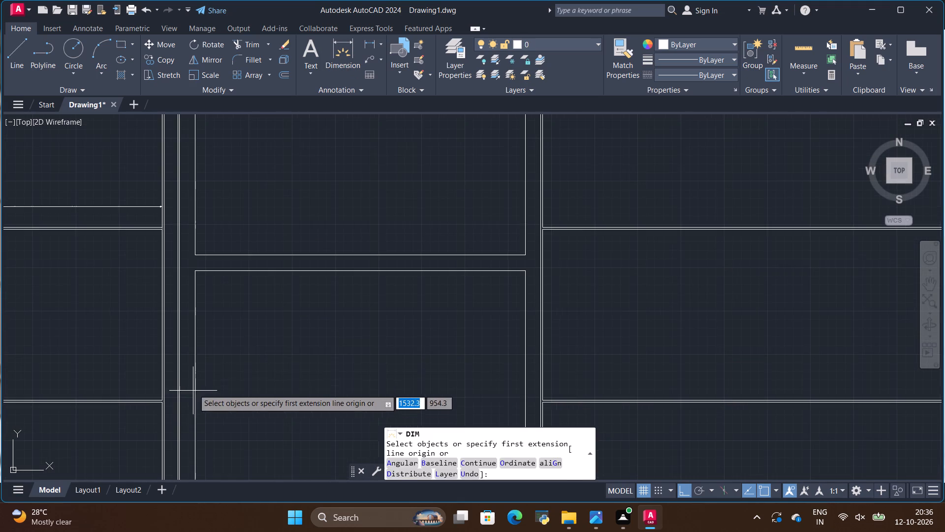
scroll(198, 324, "up", 2)
scroll(197, 324, "down", 2)
scroll(194, 294, "up", 1)
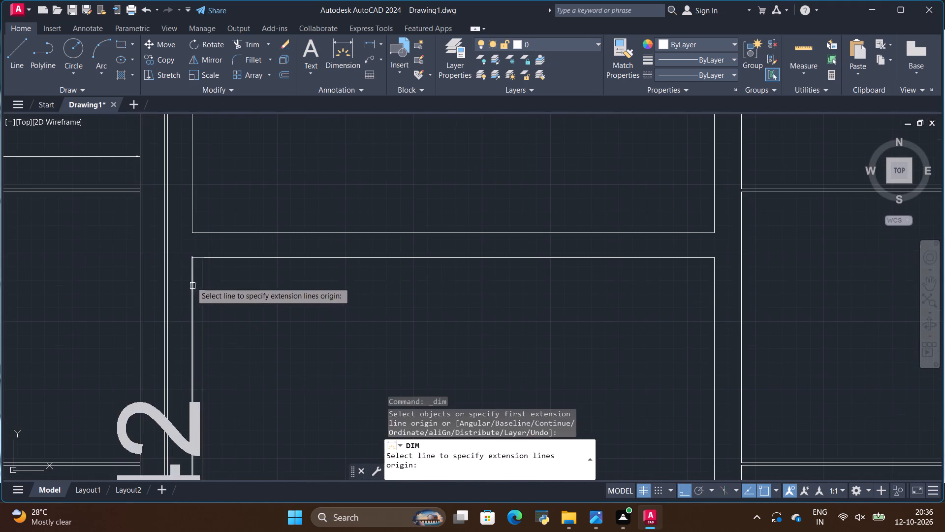
left_click(190, 258)
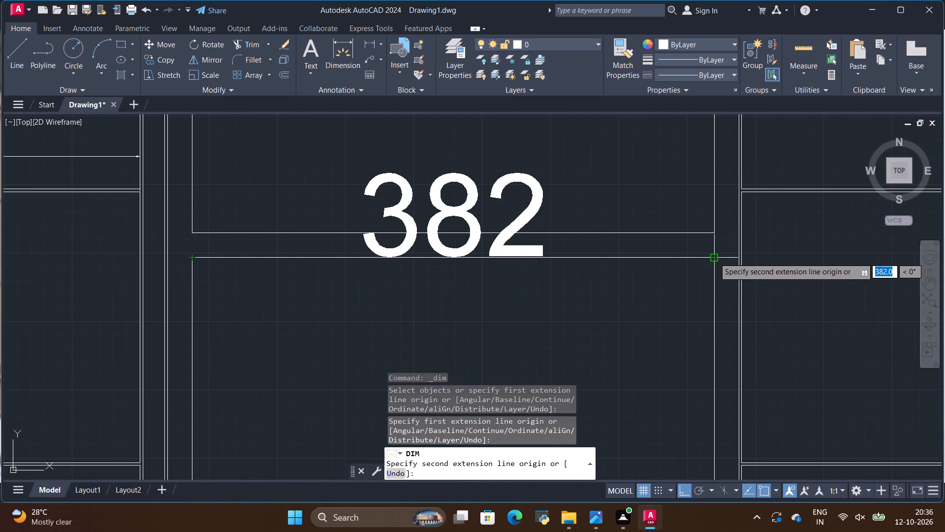
left_click(714, 258)
scroll(656, 301, "down", 3)
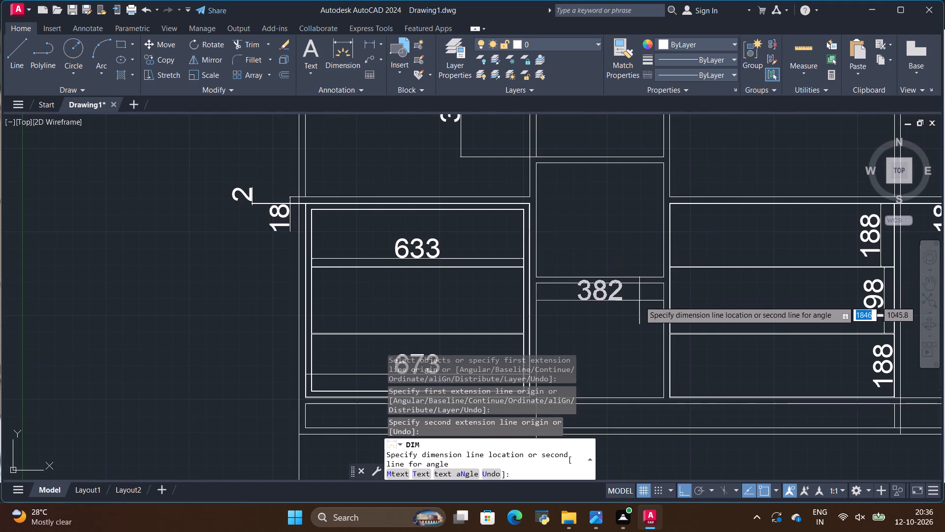
left_click(643, 316)
scroll(154, 278, "down", 3)
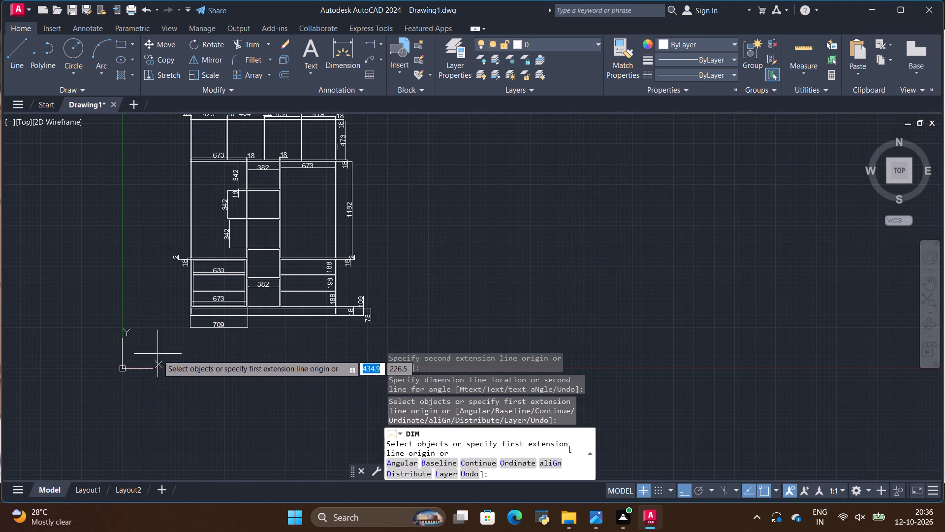
key("Escape")
Examine the dimensions around the lower drawers, middle compartments and base, as well as across the whole wardrobe elevation.
scroll(248, 269, "up", 1)
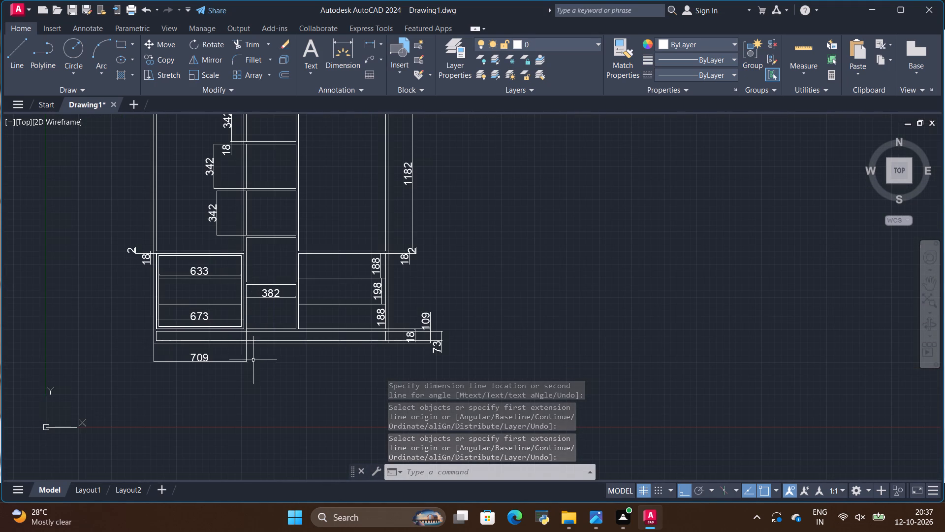
scroll(261, 386, "up", 1)
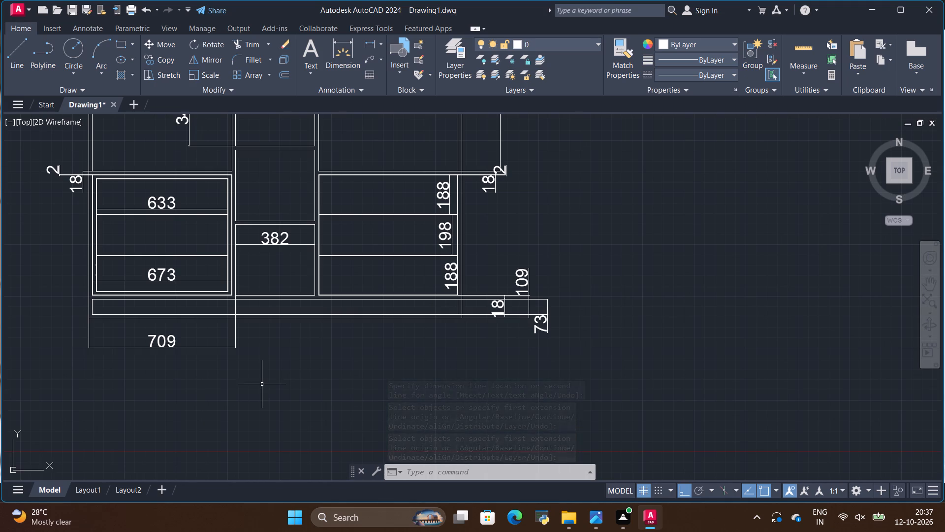
scroll(300, 241, "up", 3)
scroll(414, 288, "down", 2)
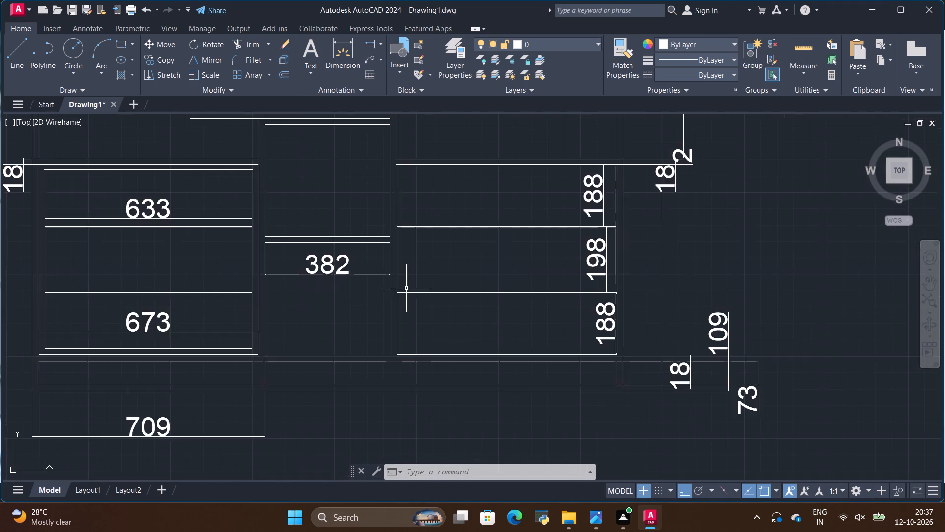
scroll(333, 267, "up", 4)
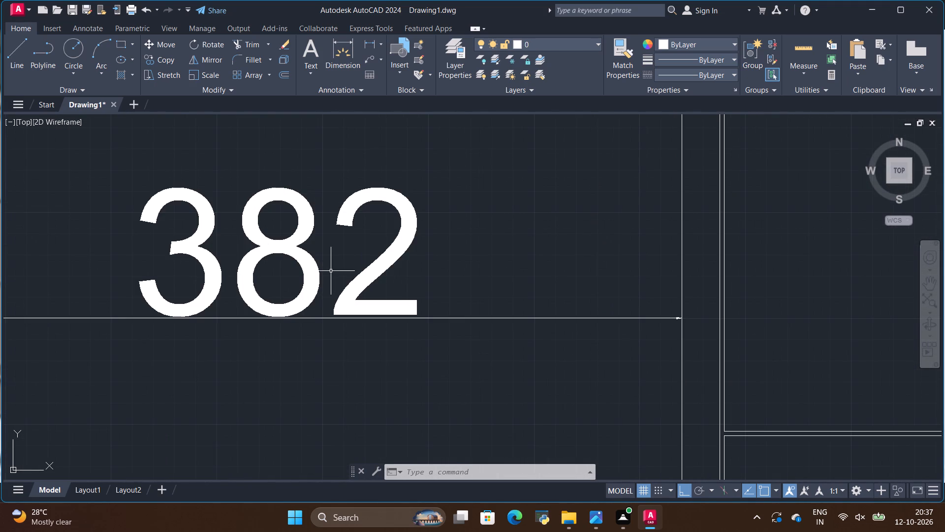
scroll(331, 271, "down", 2)
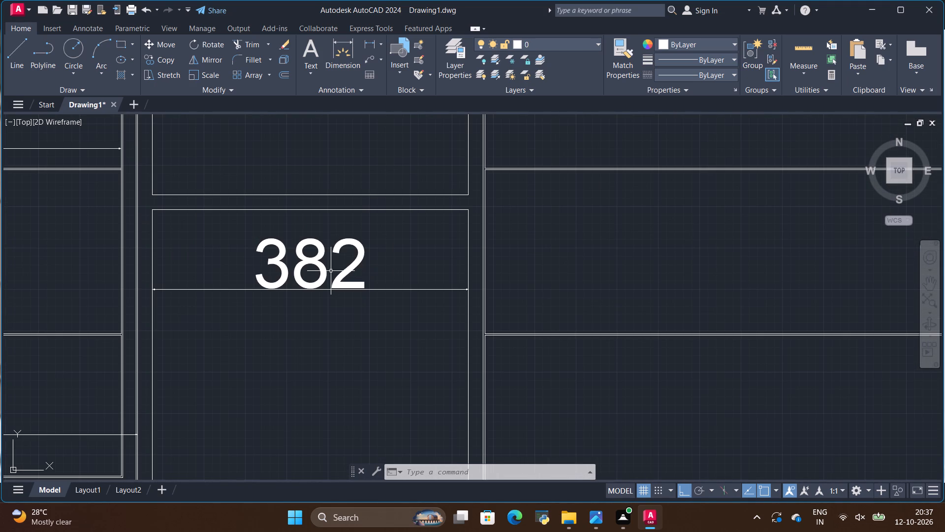
scroll(330, 270, "down", 3)
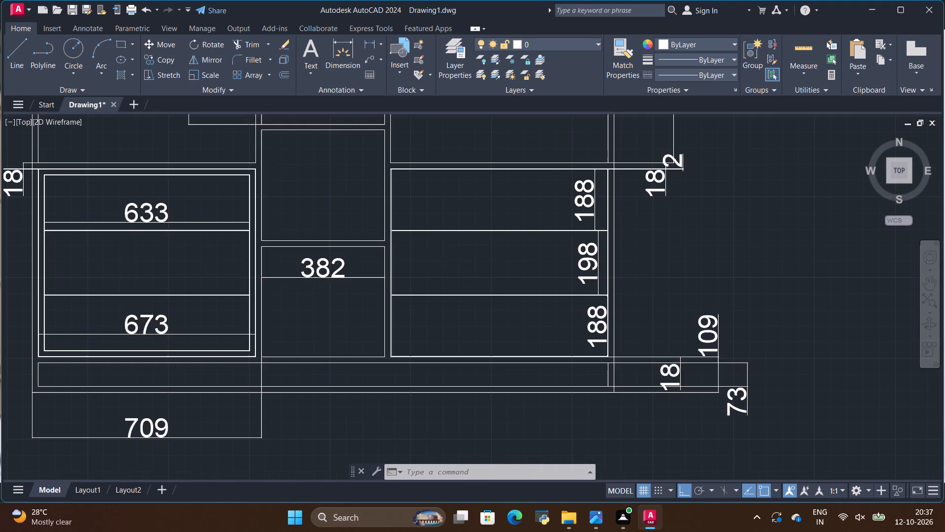
scroll(330, 270, "down", 4)
scroll(329, 246, "up", 2)
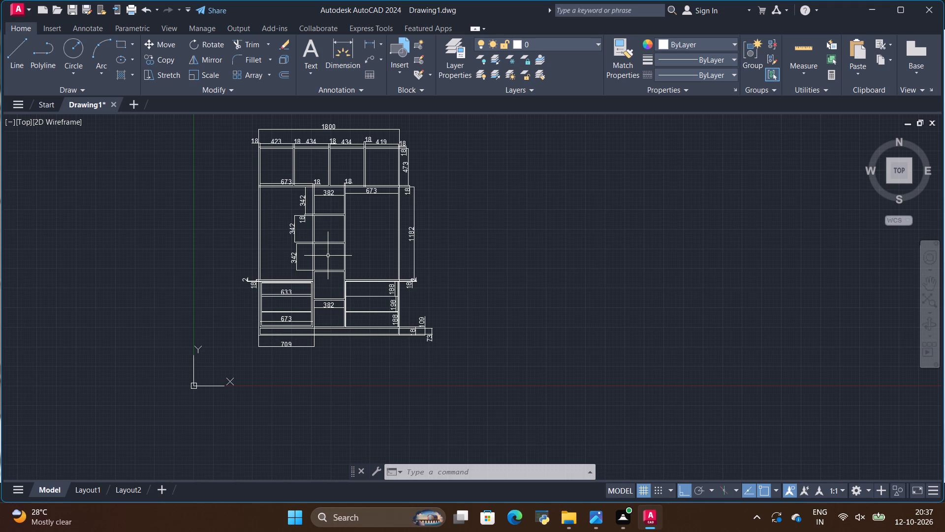
scroll(328, 256, "up", 1)
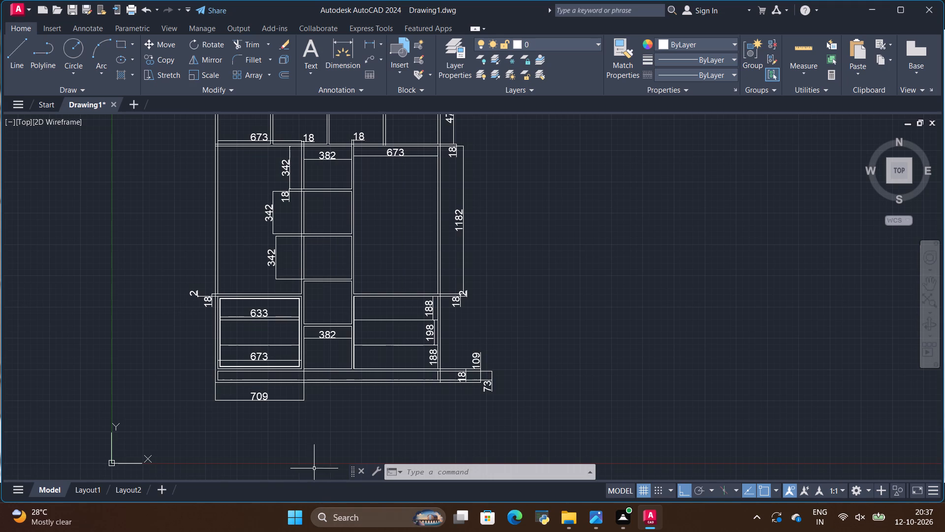
scroll(333, 448, "down", 1)
scroll(333, 340, "up", 1)
scroll(333, 341, "down", 1)
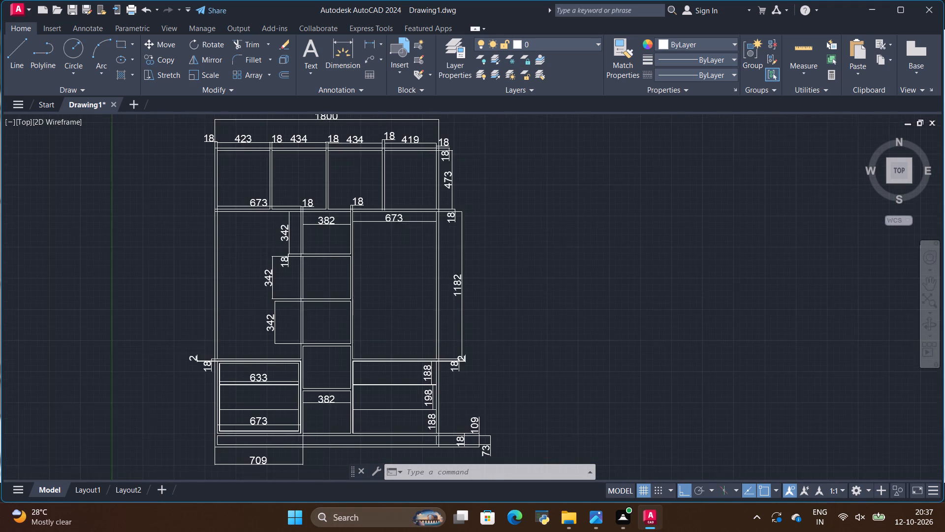
scroll(340, 435, "up", 1)
scroll(340, 435, "down", 1)
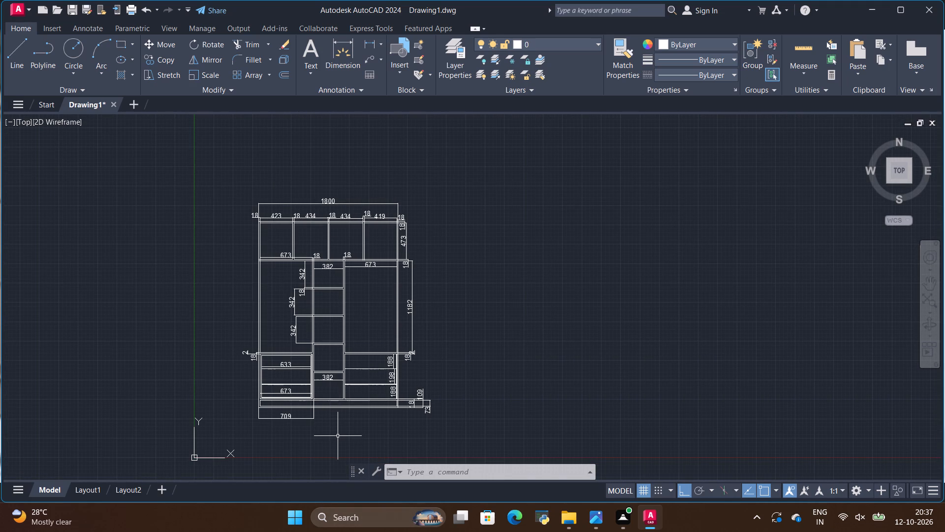
scroll(337, 436, "up", 1)
scroll(337, 438, "down", 1)
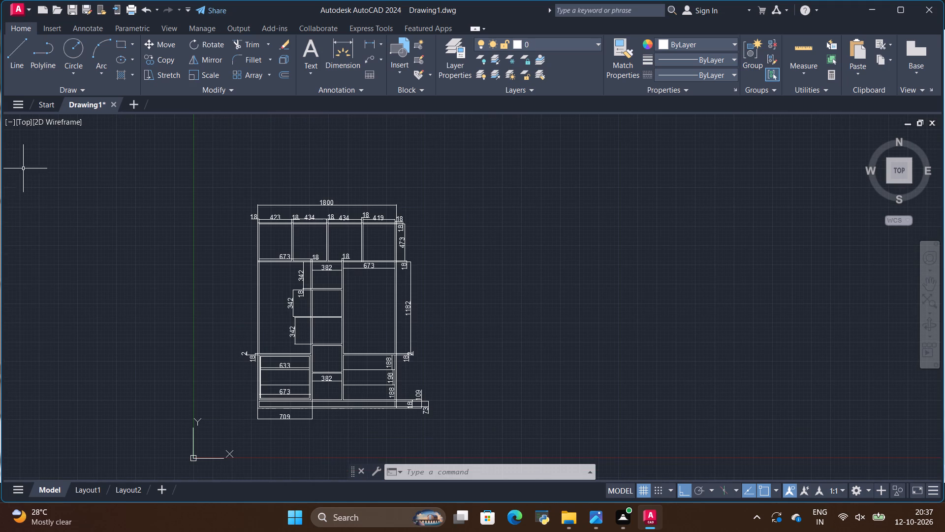
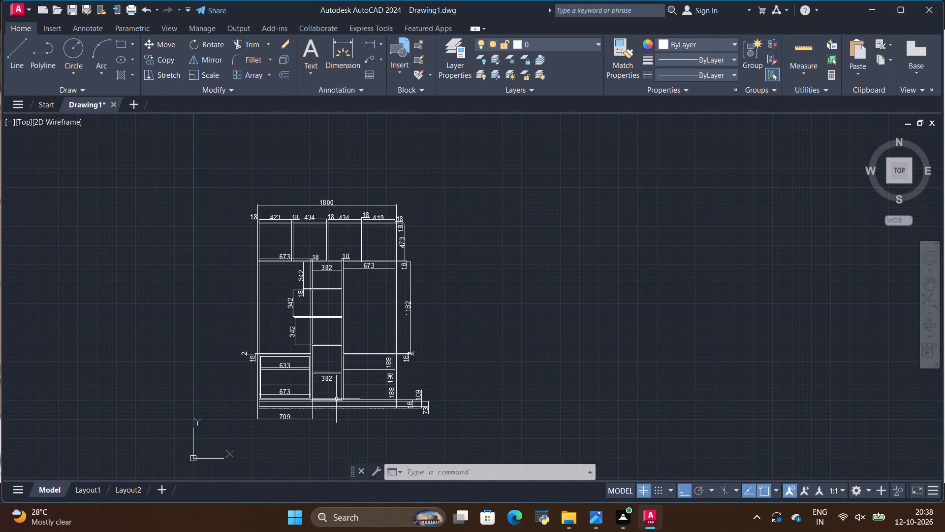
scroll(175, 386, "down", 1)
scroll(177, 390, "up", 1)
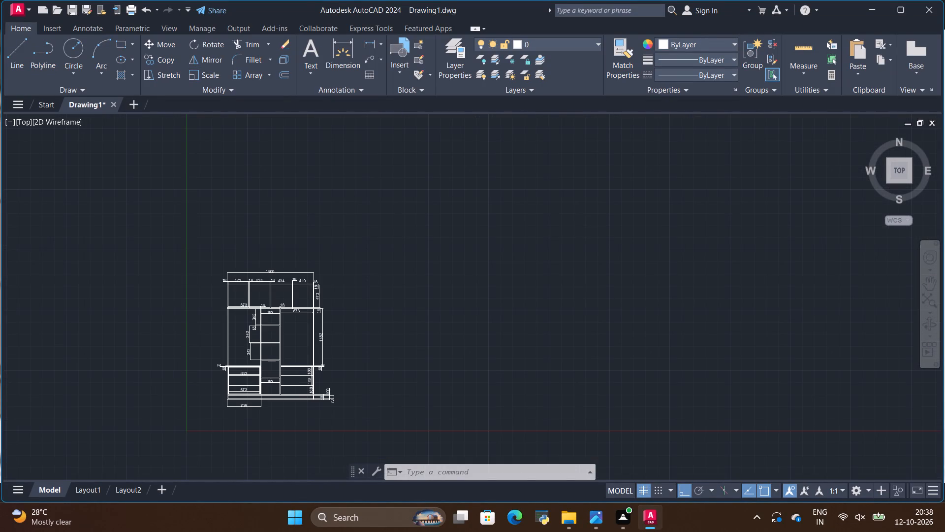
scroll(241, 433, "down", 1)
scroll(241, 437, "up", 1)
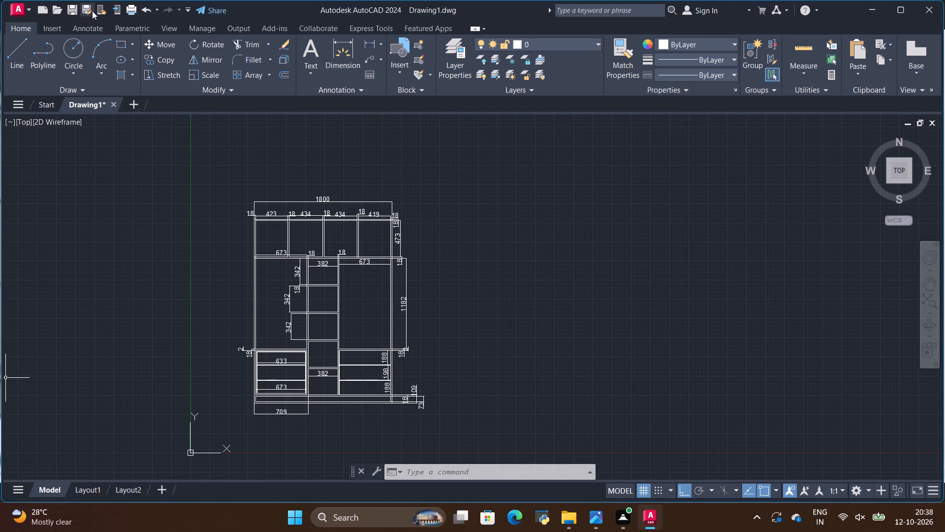
Set up the plot with DWG To PDF.pc3, a window around the whole dimensioned wardrobe and Fit to paper, applying it to the layout.
left_click(130, 10)
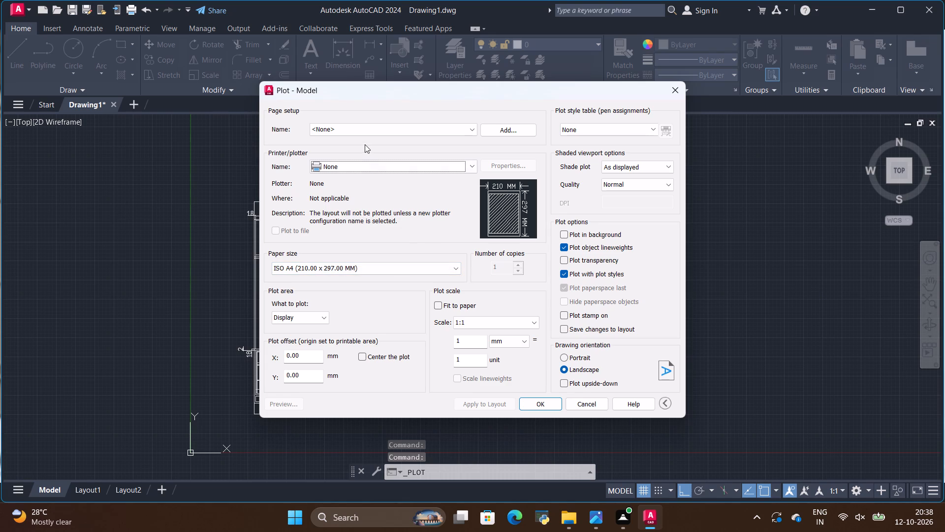
left_click(370, 170)
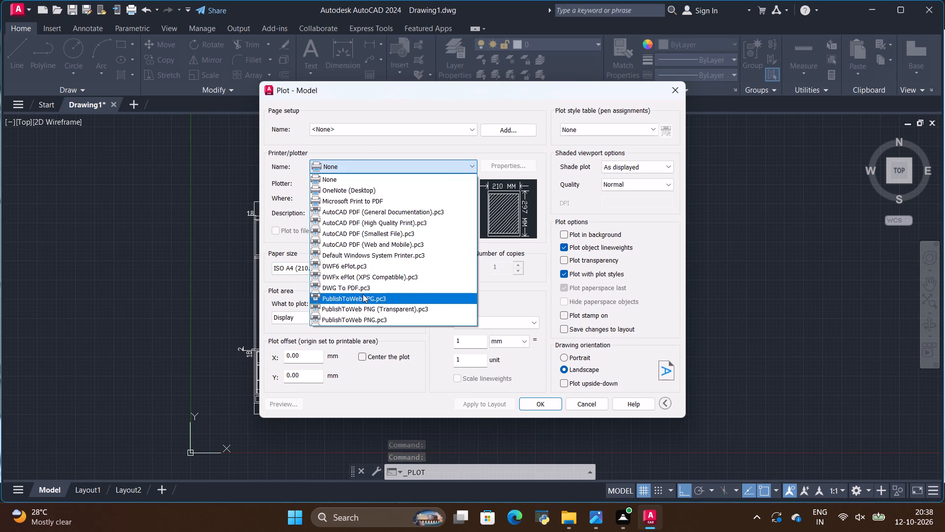
left_click(363, 288)
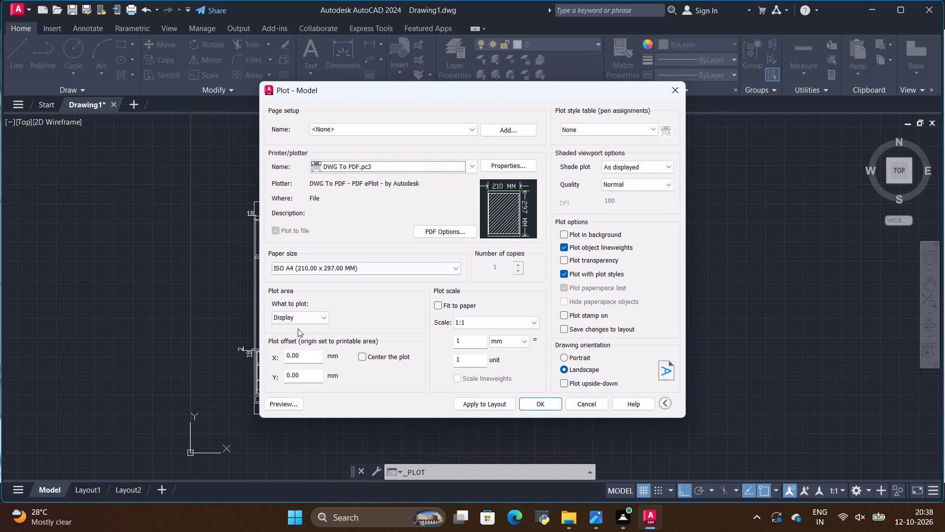
left_click(305, 321)
left_click(308, 355)
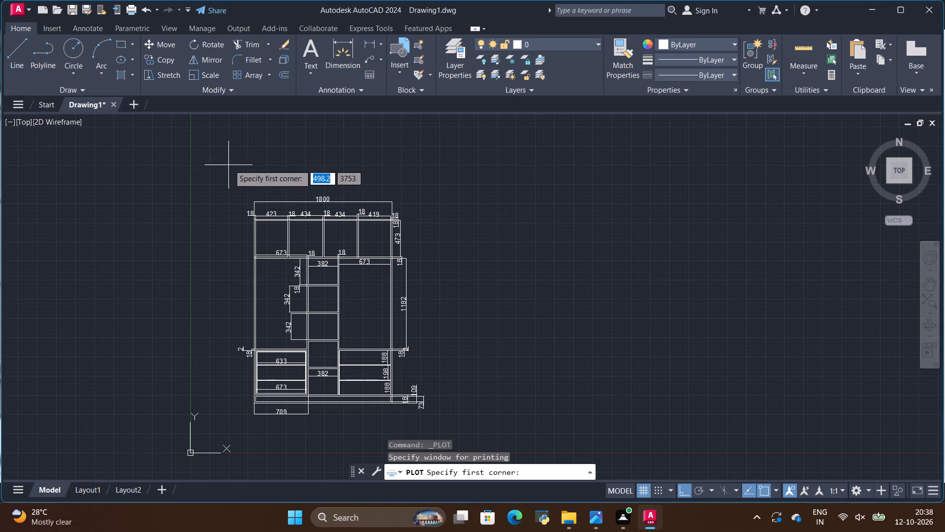
left_click(217, 163)
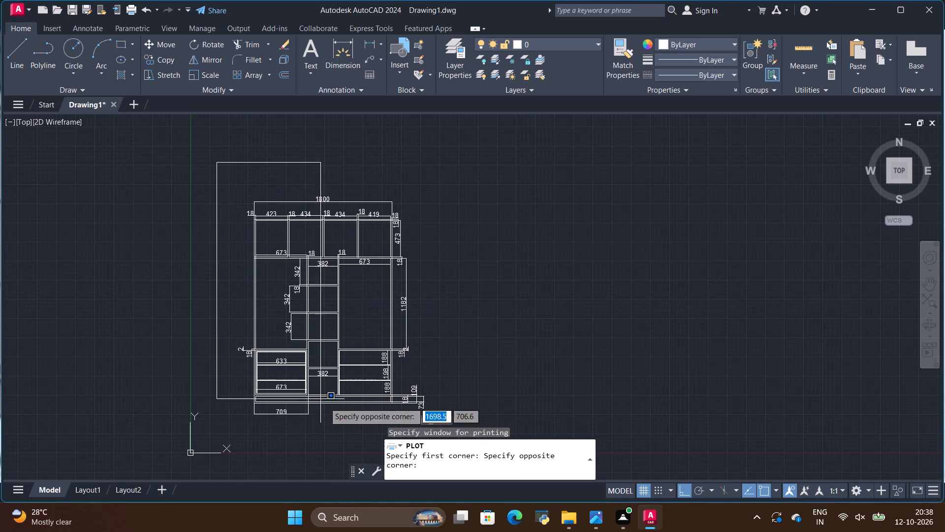
scroll(325, 322, "down", 1)
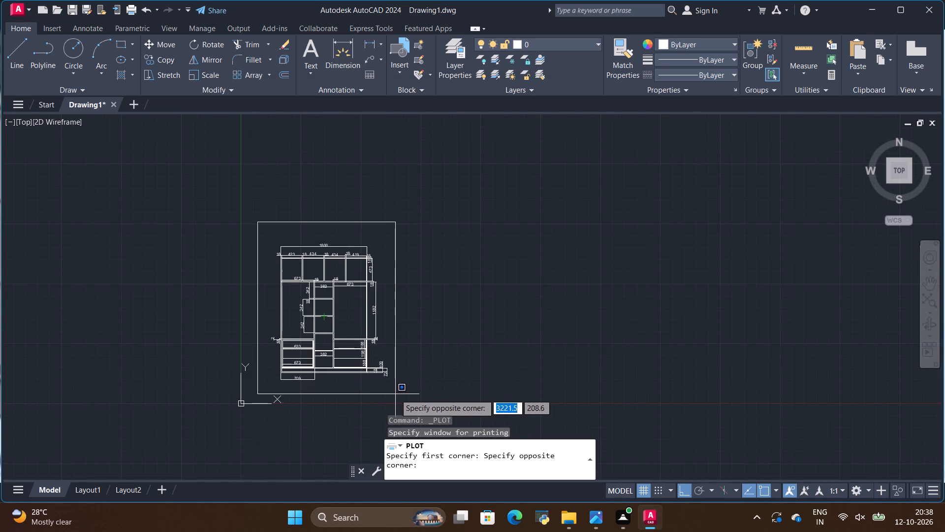
left_click(395, 394)
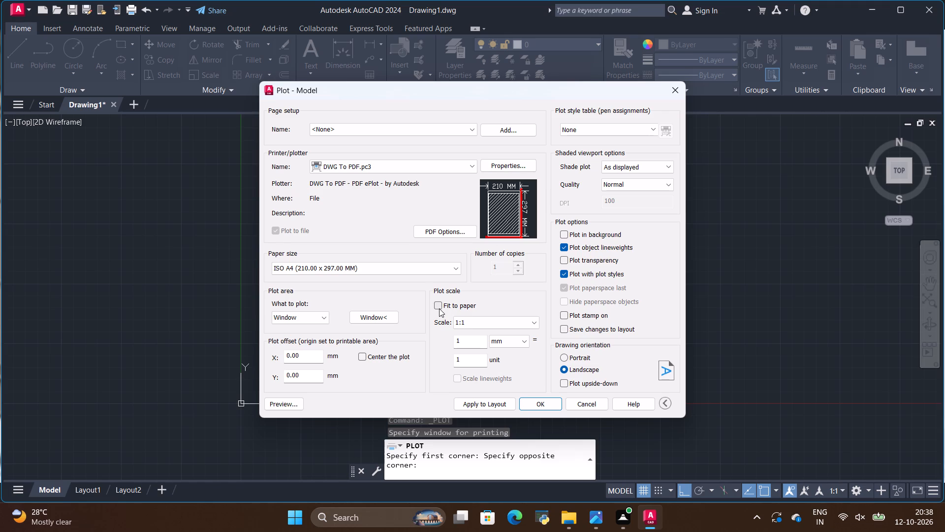
left_click(439, 307)
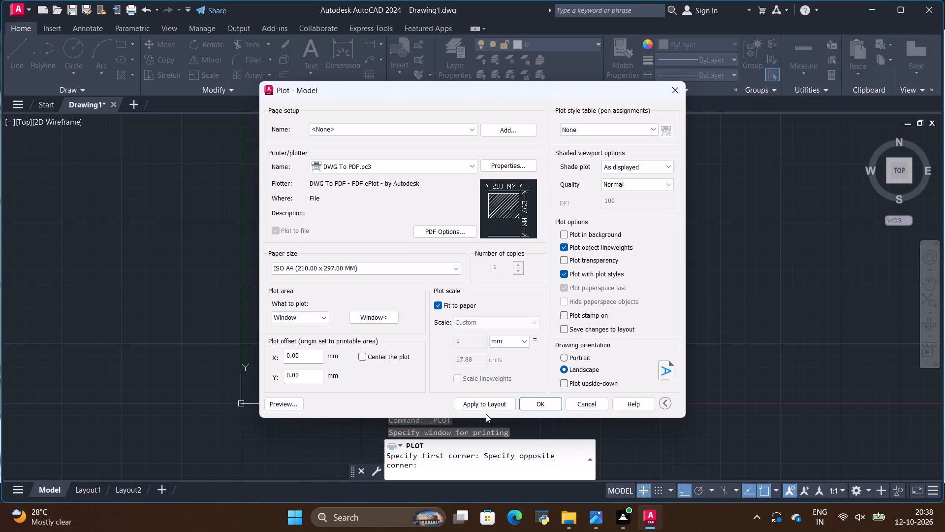
left_click(480, 407)
Plot the wardrobe elevation to a PDF file in the Downloads folder, keeping the suggested file name.
left_click(542, 406)
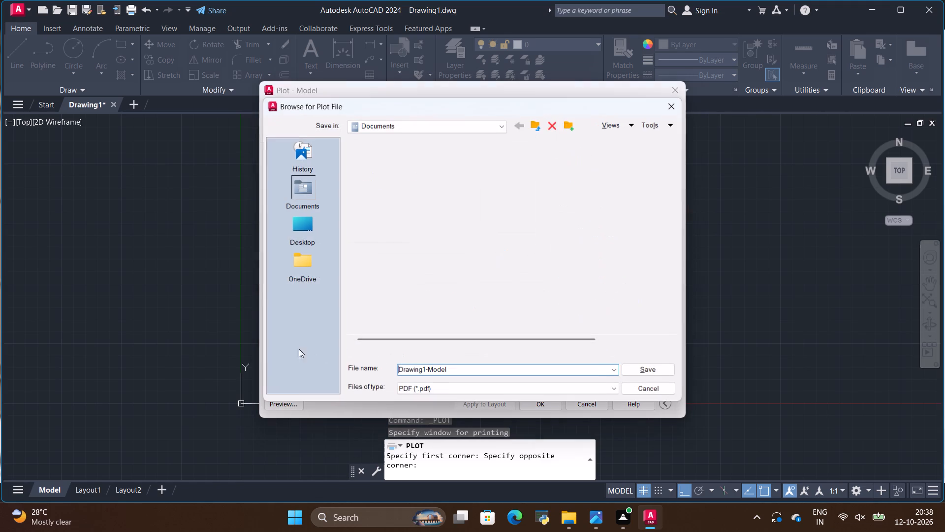
left_click(400, 122)
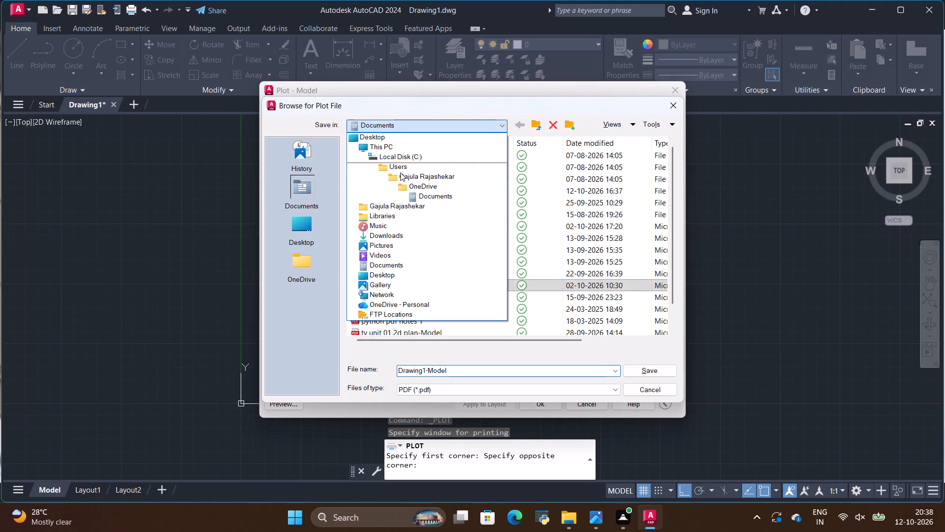
left_click(400, 232)
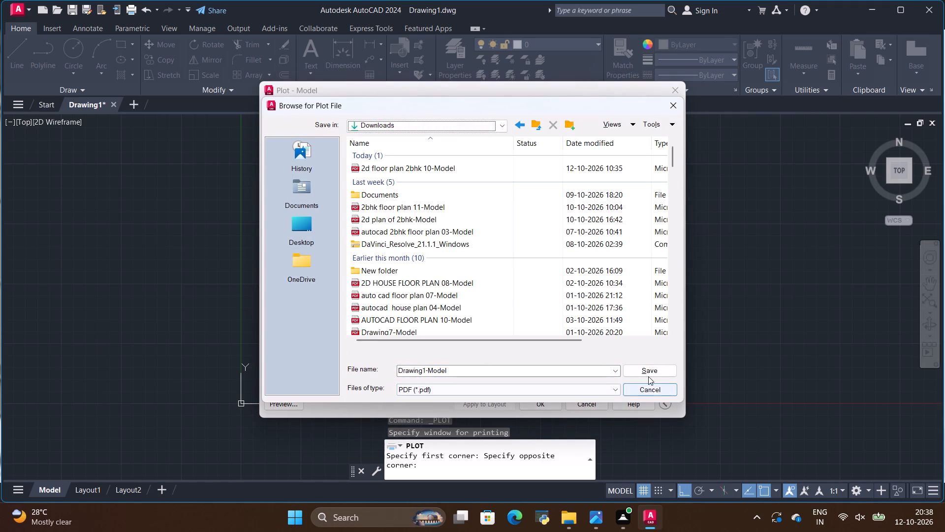
left_click(649, 367)
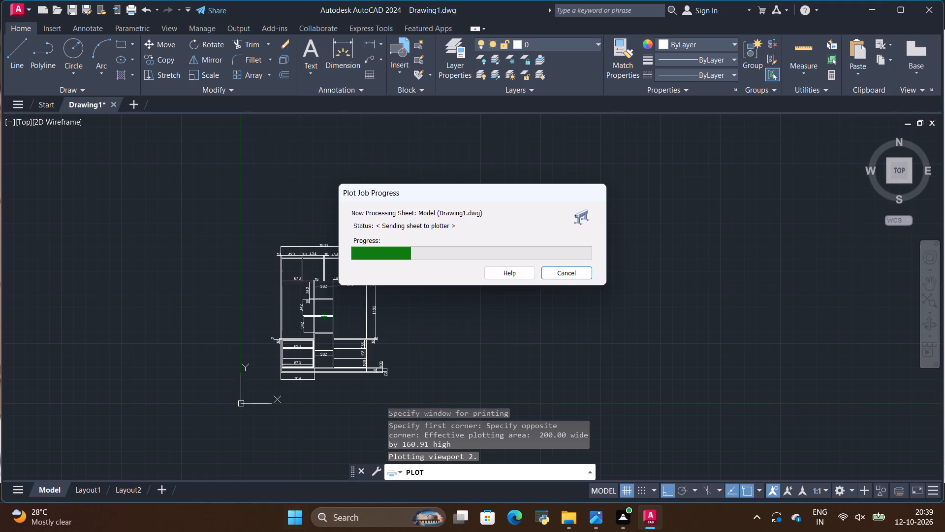
Examine the plotted PDF enlarged, checking the wardrobe's dimensions from the top compartments down to the base, and close it.
scroll(153, 56, "down", 1)
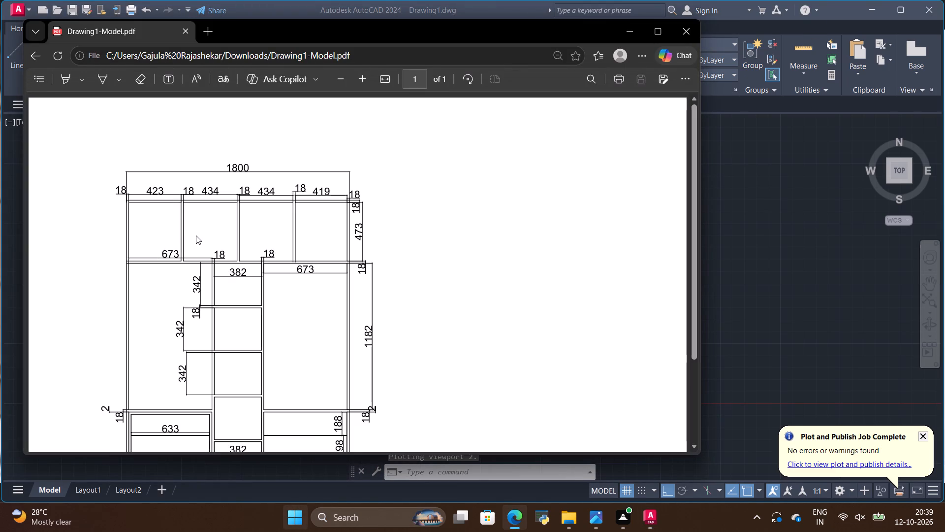
scroll(271, 225, "up", 1)
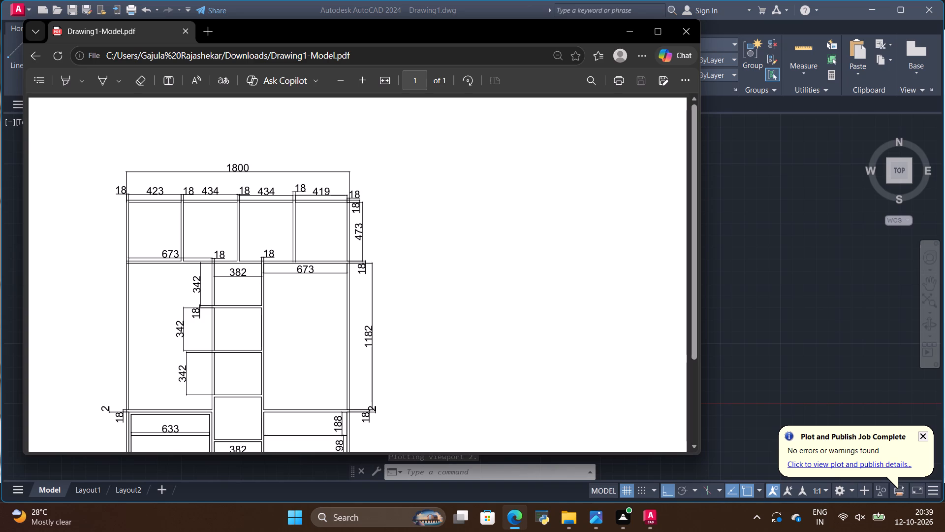
triple_click(364, 79)
left_click(364, 79)
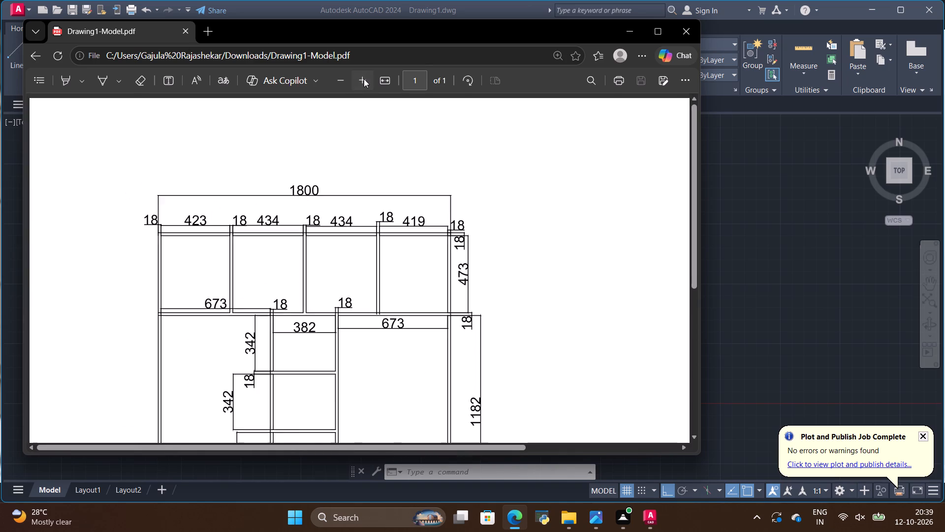
scroll(345, 234, "down", 6)
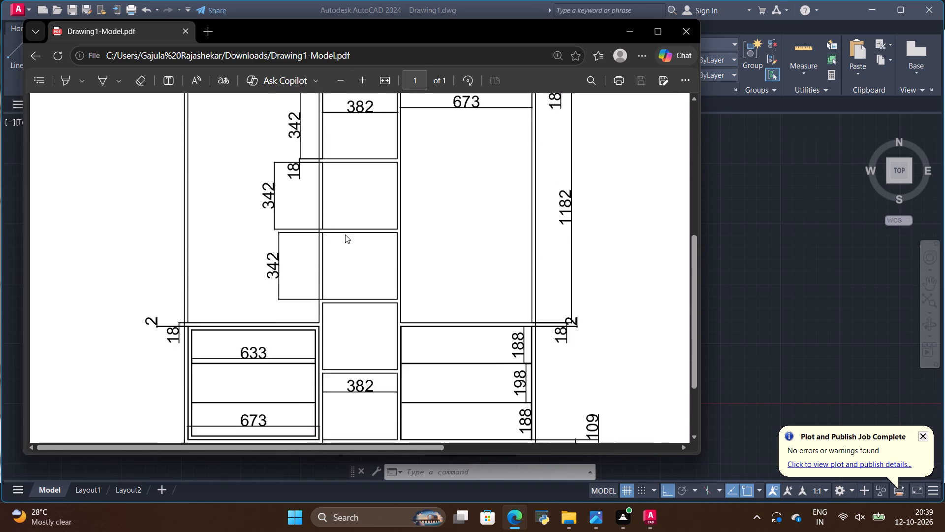
scroll(388, 322, "up", 6)
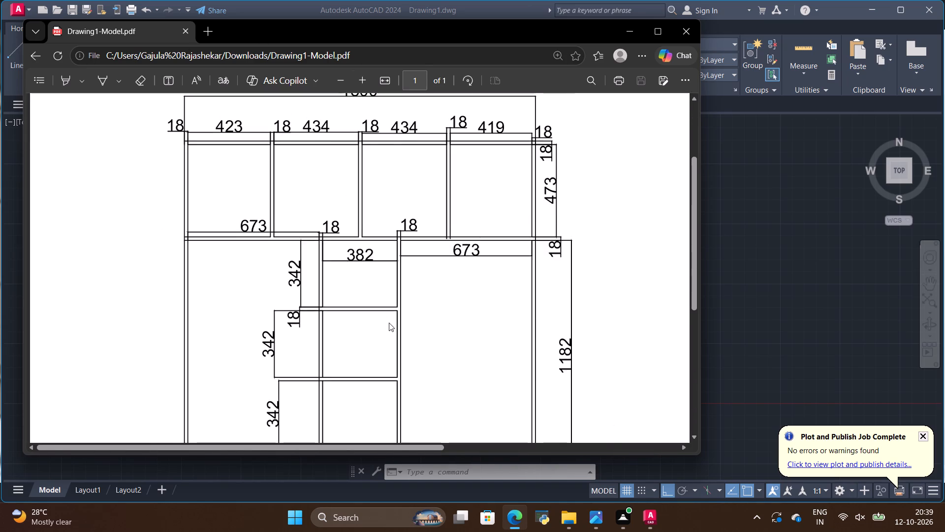
scroll(389, 323, "up", 1)
scroll(394, 252, "down", 6)
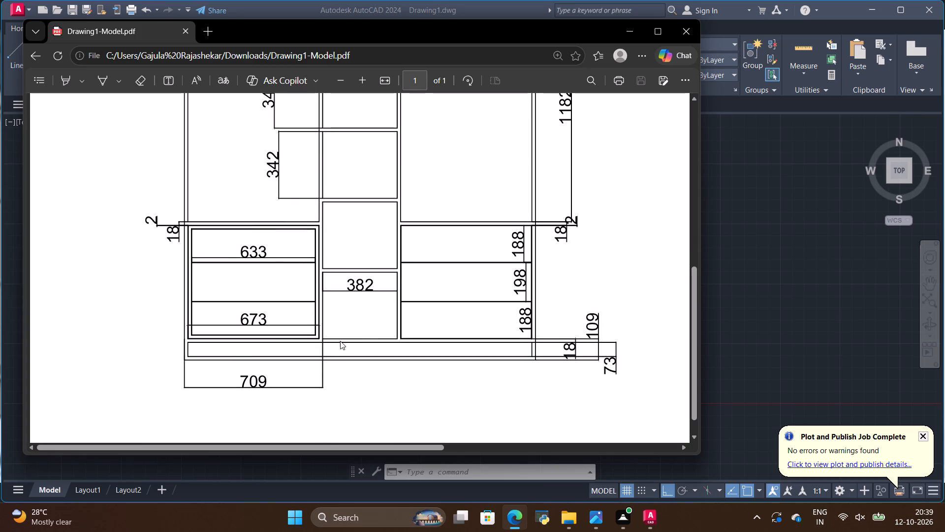
left_click(679, 29)
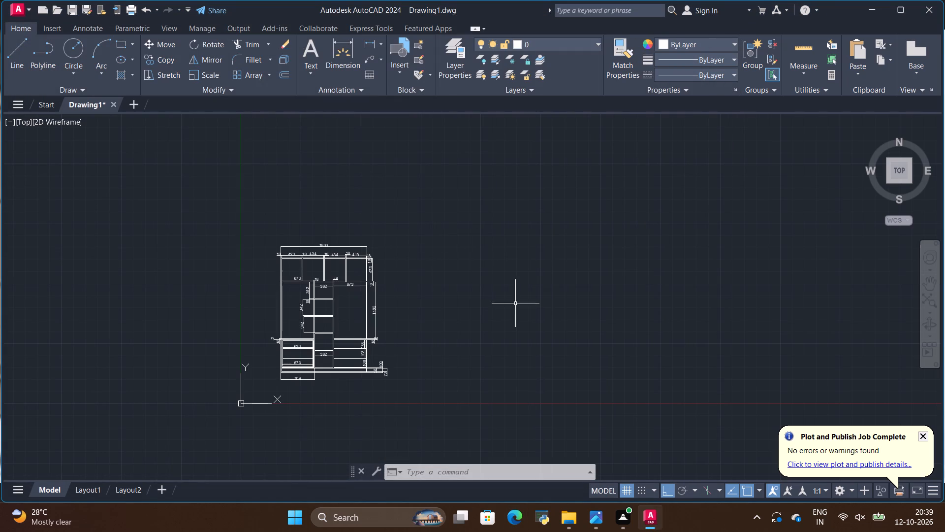
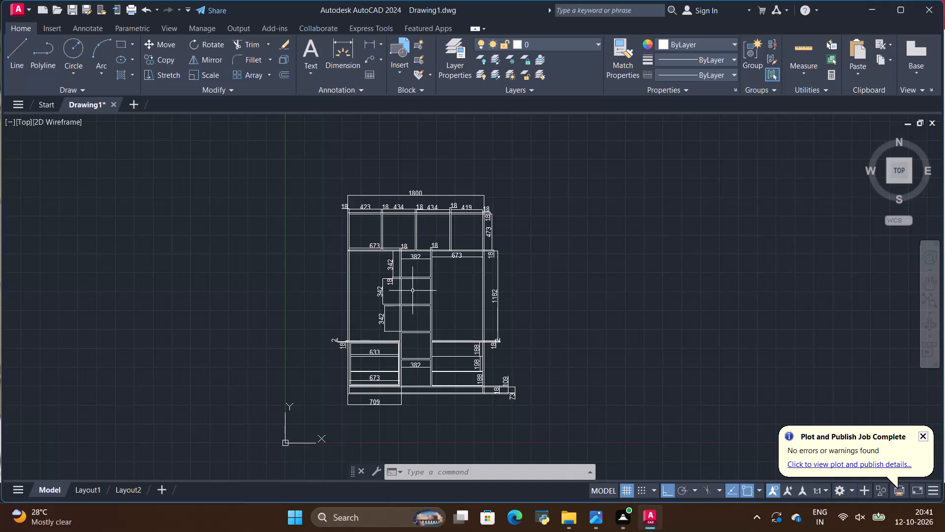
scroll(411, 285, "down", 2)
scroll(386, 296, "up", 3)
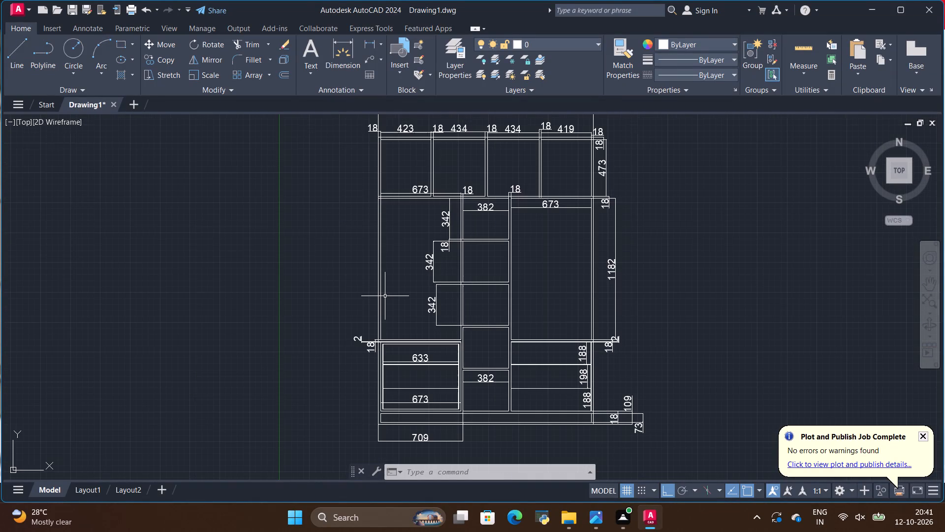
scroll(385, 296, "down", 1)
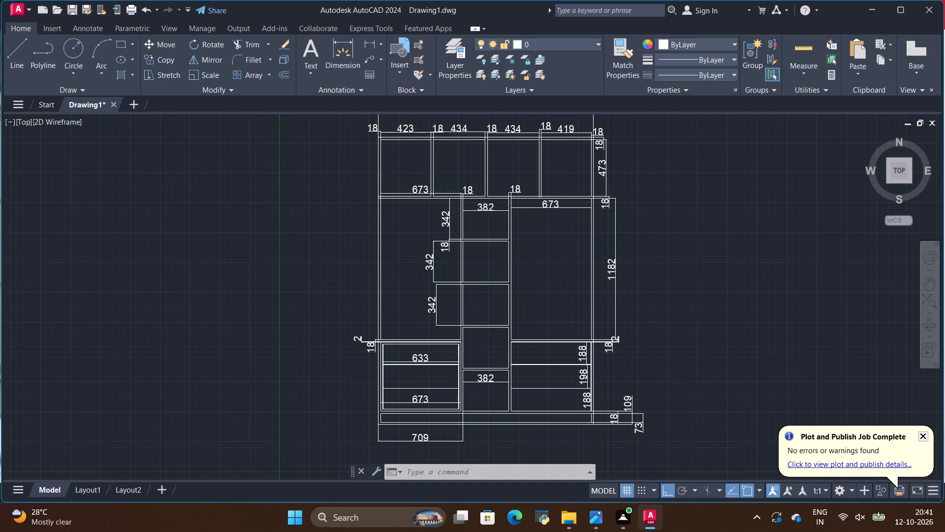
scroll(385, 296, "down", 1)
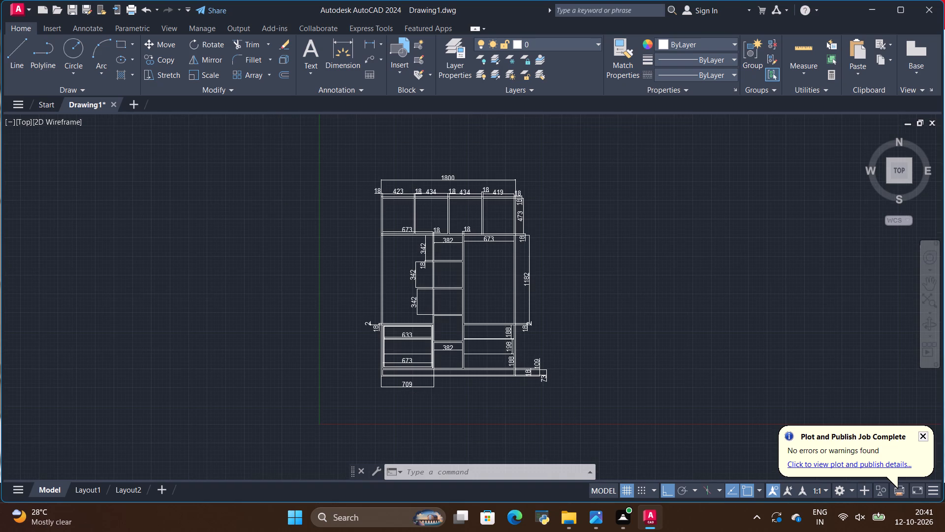
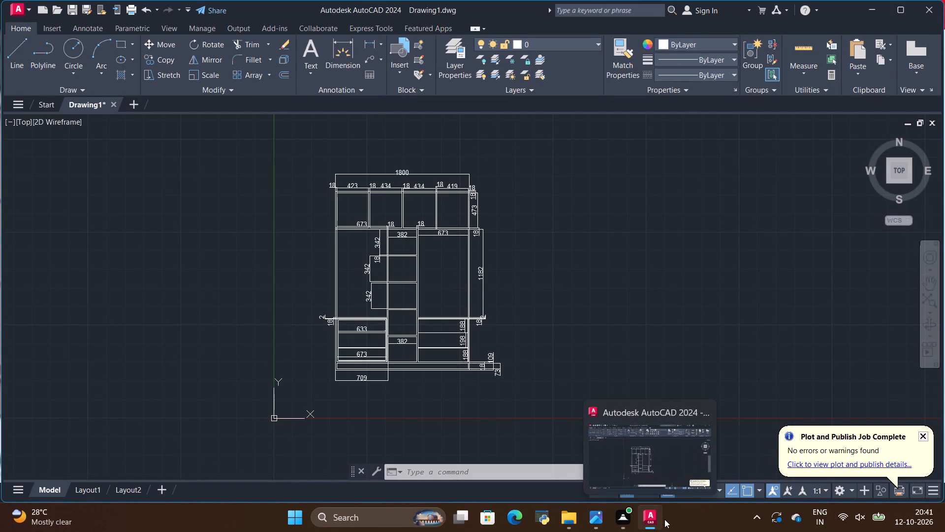
Switch to the wardrobe reference image and examine the layout and dimensions of its closed and open front elevations.
key("Escape")
key("Escape")
key("Escape")
left_click(591, 514)
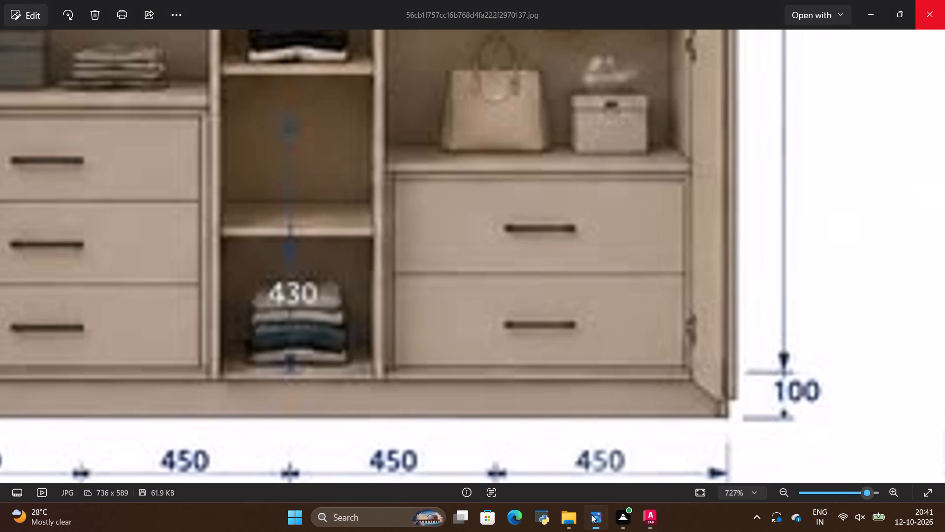
scroll(524, 354, "down", 17)
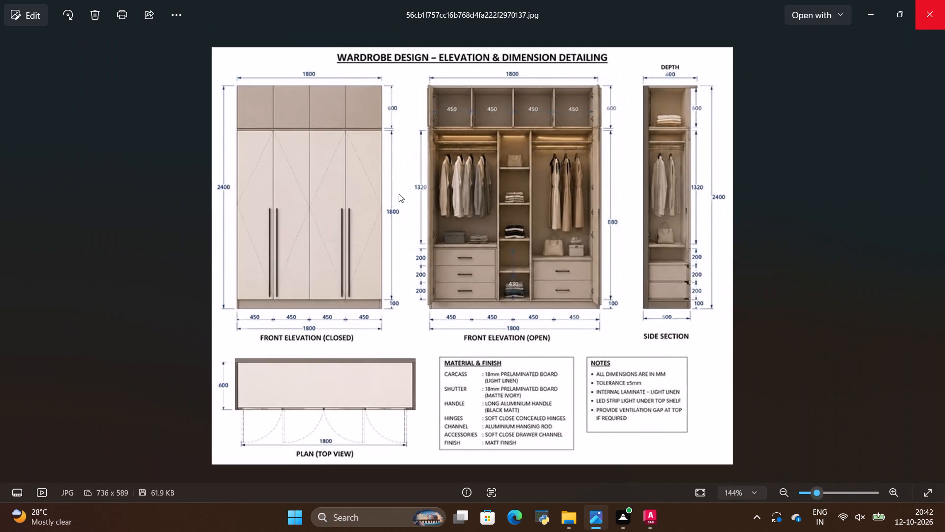
scroll(362, 140, "up", 2)
scroll(260, 44, "up", 4)
scroll(386, 143, "down", 4)
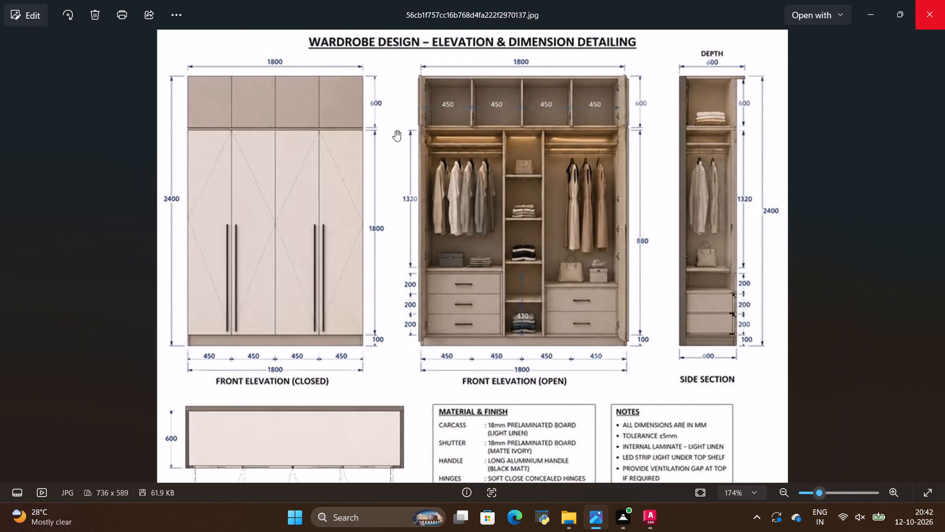
scroll(231, 54, "up", 2)
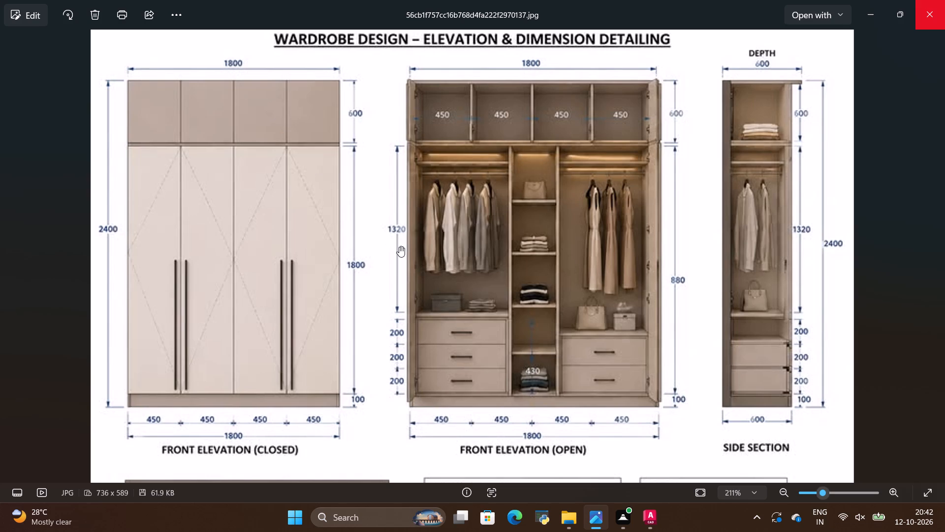
key("alt+Tab")
scroll(397, 246, "down", 1)
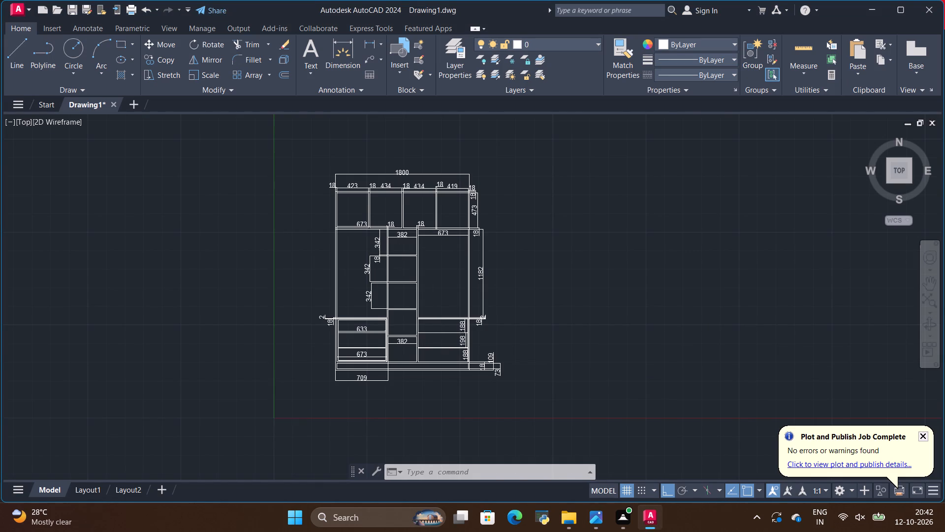
scroll(516, 228, "up", 1)
key("alt+Tab")
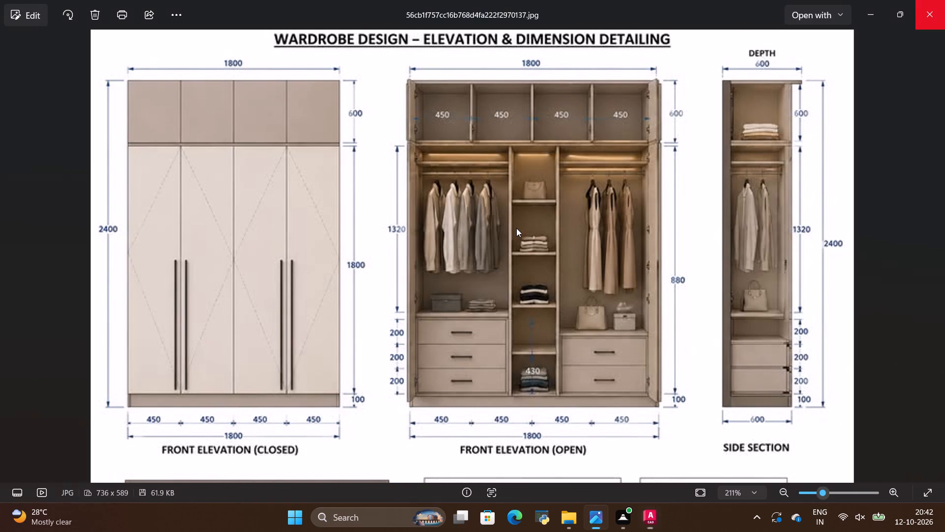
key("alt+Tab")
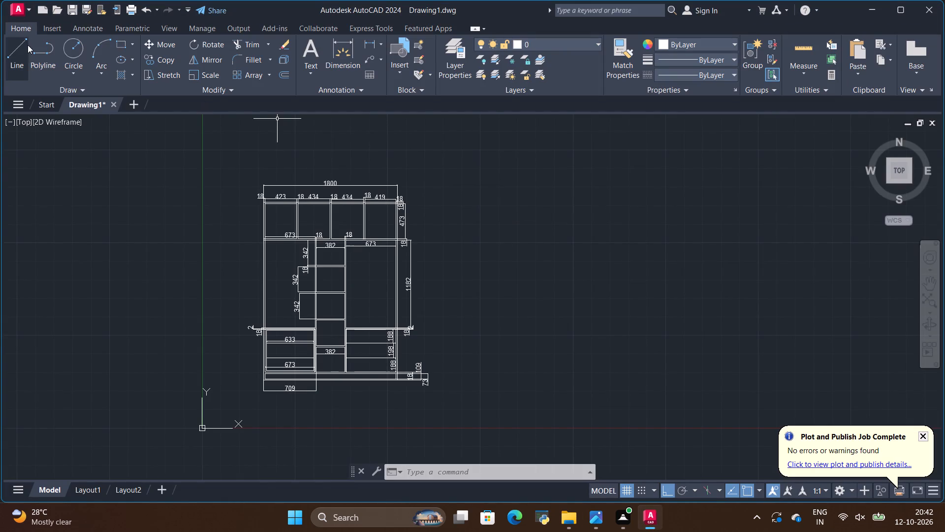
Draw a closed rectangular outline 1800 wide and 2500 high beside the existing wardrobe elevation, consulting the reference image.
left_click(23, 50)
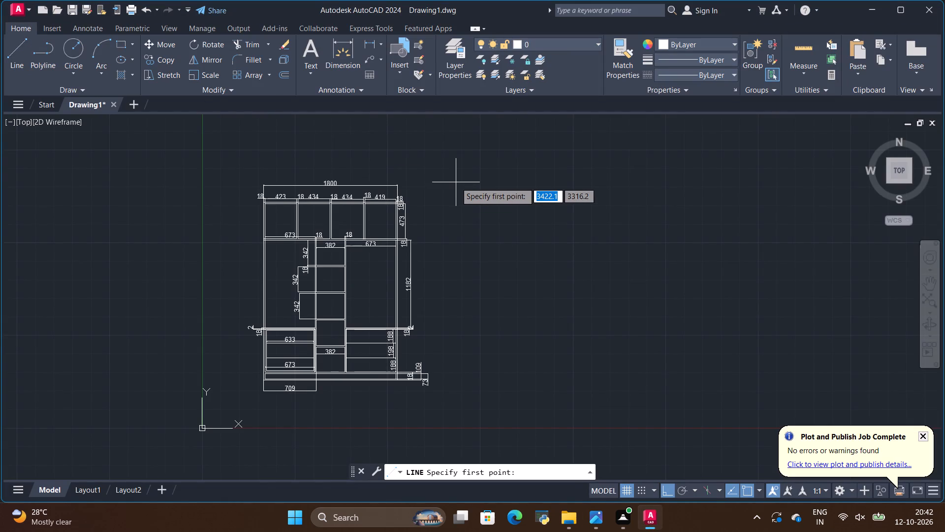
left_click(472, 185)
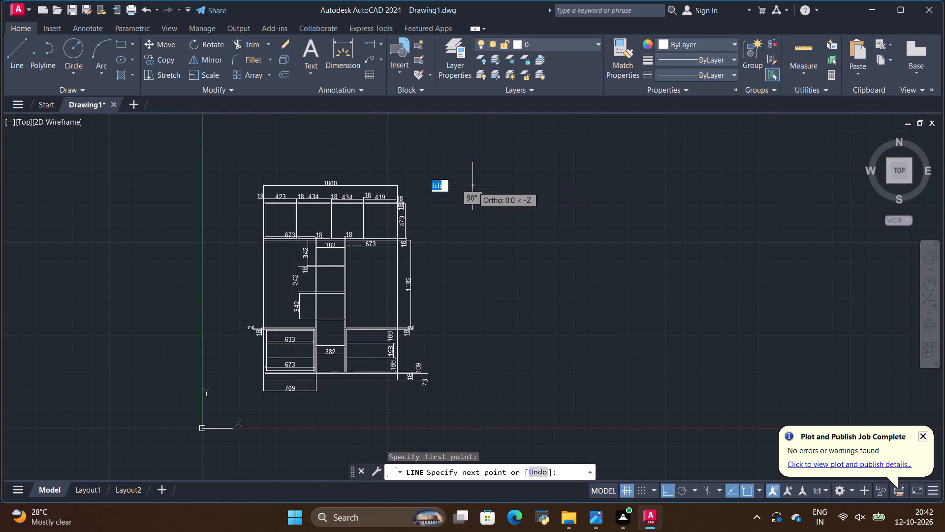
key("BackSpace")
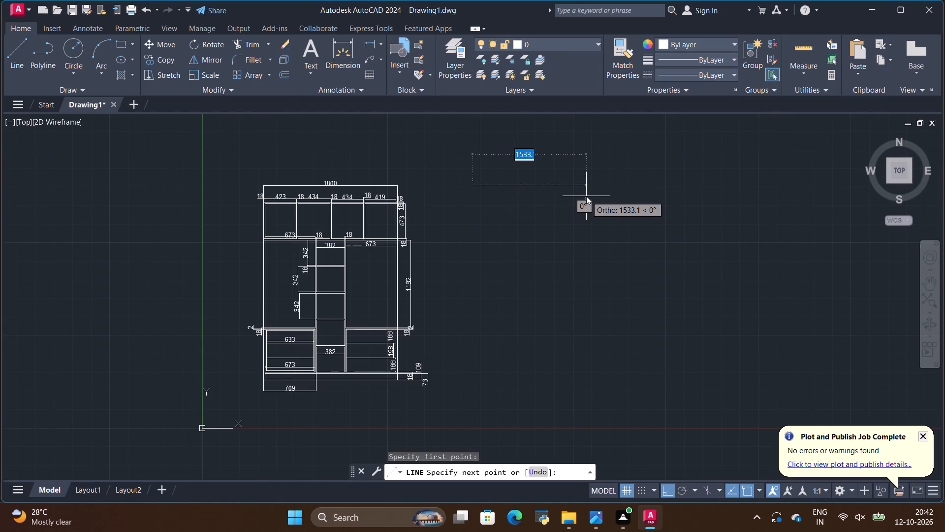
type("1800")
key("Return")
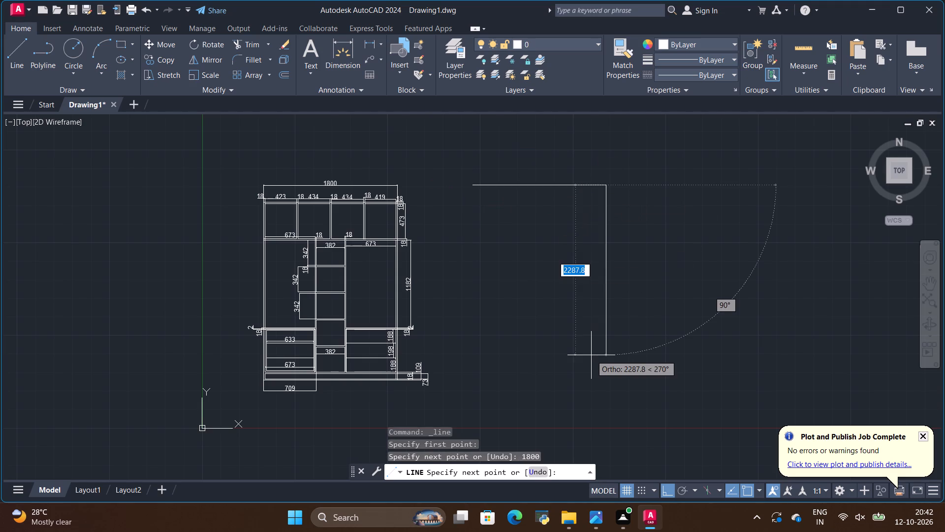
key("alt+Tab")
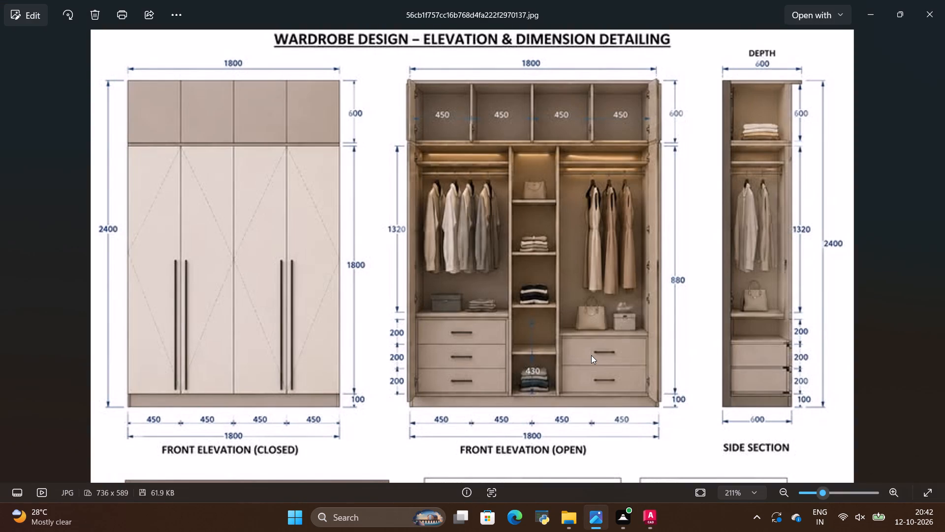
key("alt+Tab")
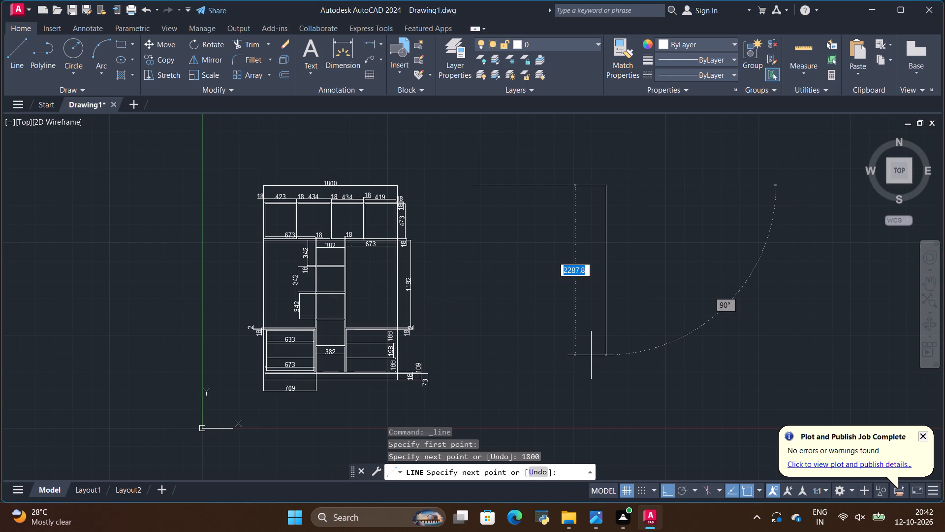
key("alt+Tab")
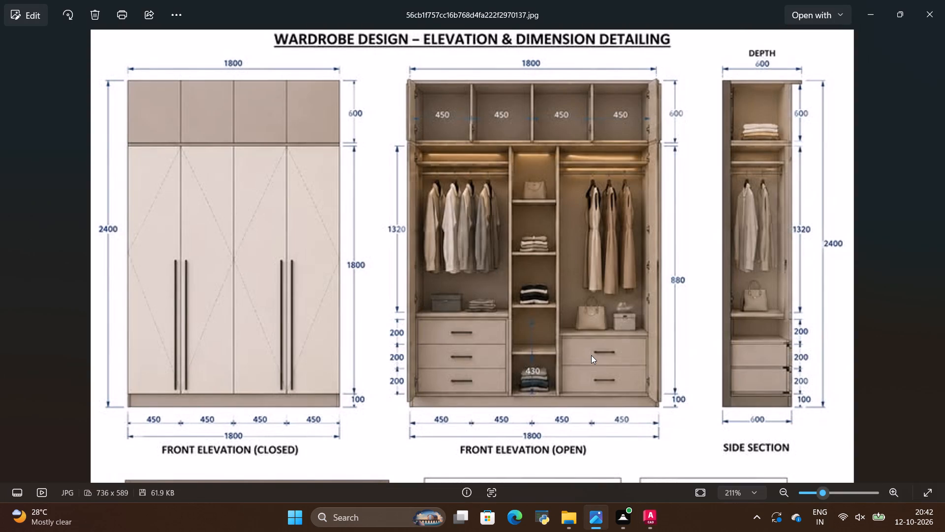
key("alt+Tab")
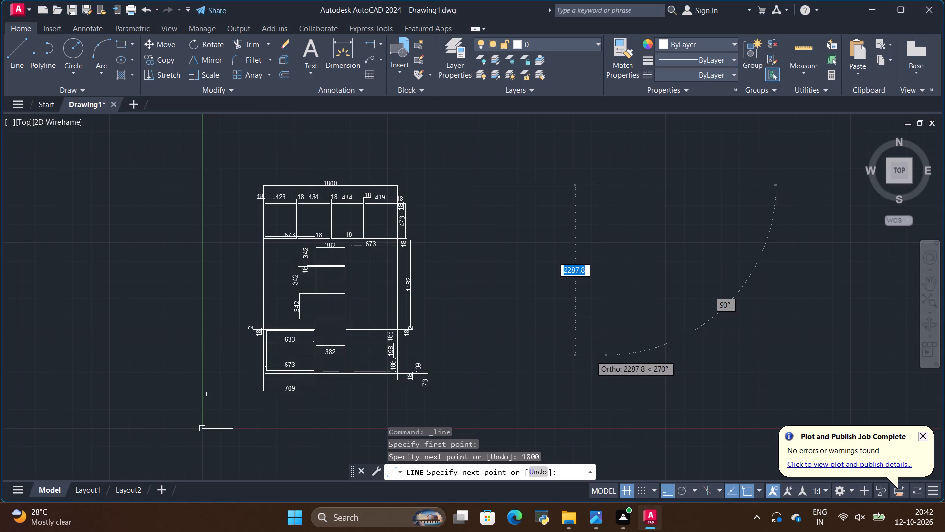
key("alt+Tab")
key("alt+Tab")
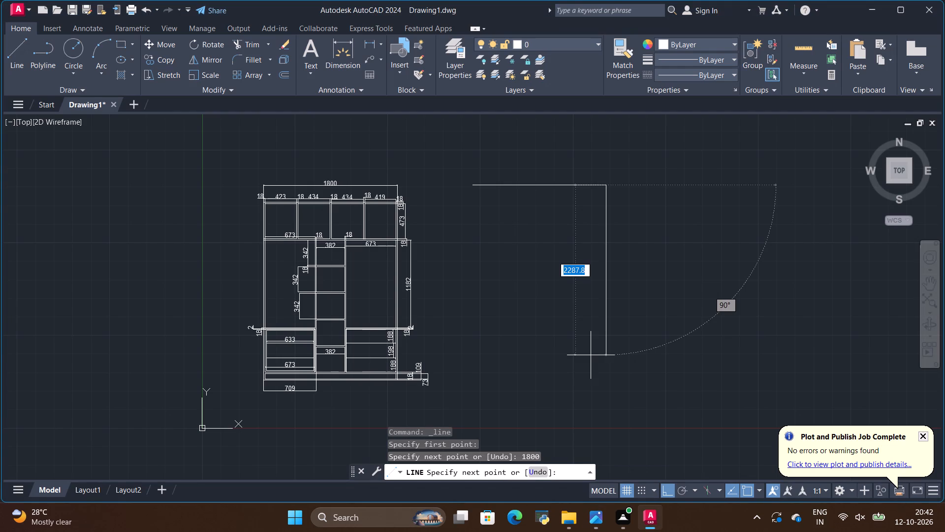
key("alt+Tab")
key("alt+Tab")
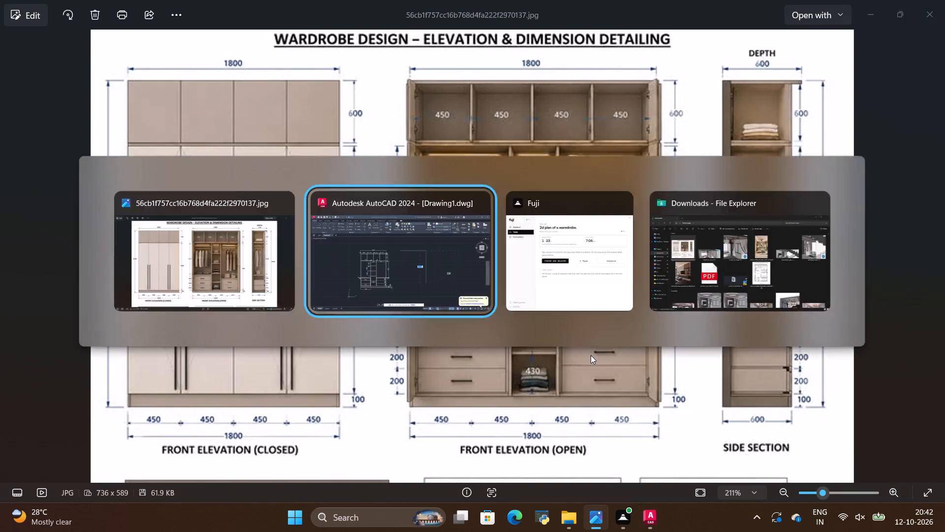
key("alt+Tab")
key("alt+Tab")
key("BackSpace")
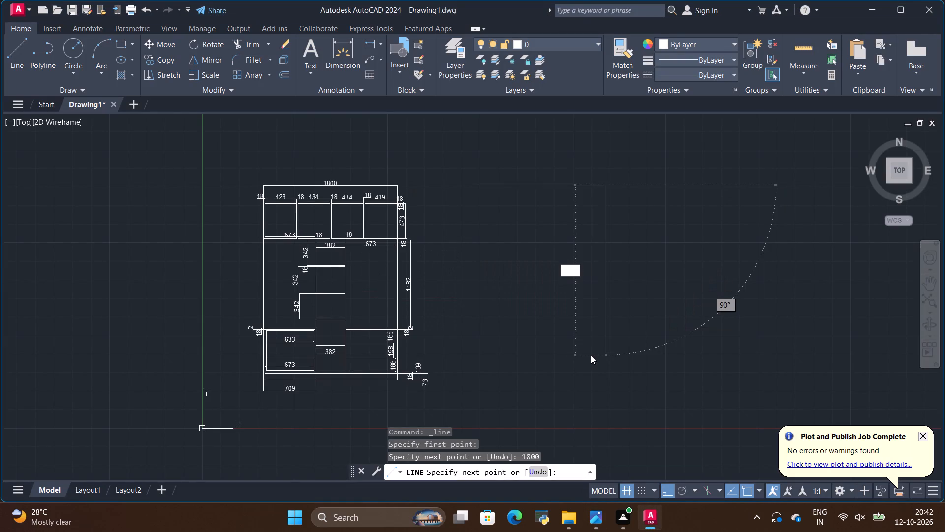
type("2500")
key("Return")
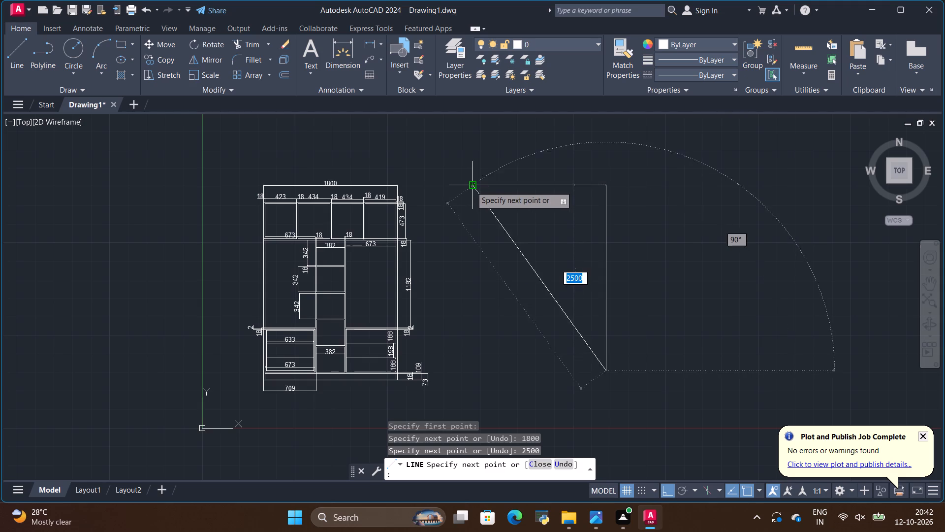
left_click(473, 371)
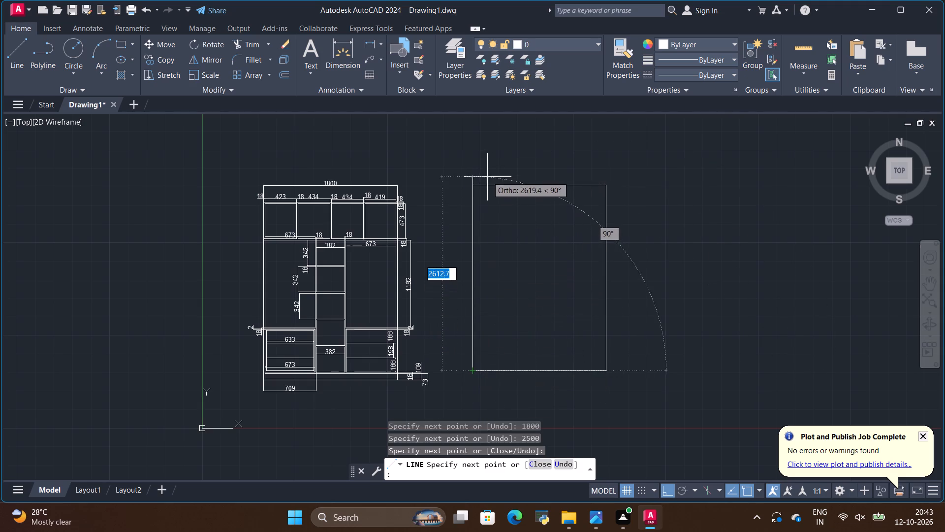
left_click(486, 185)
key("Escape")
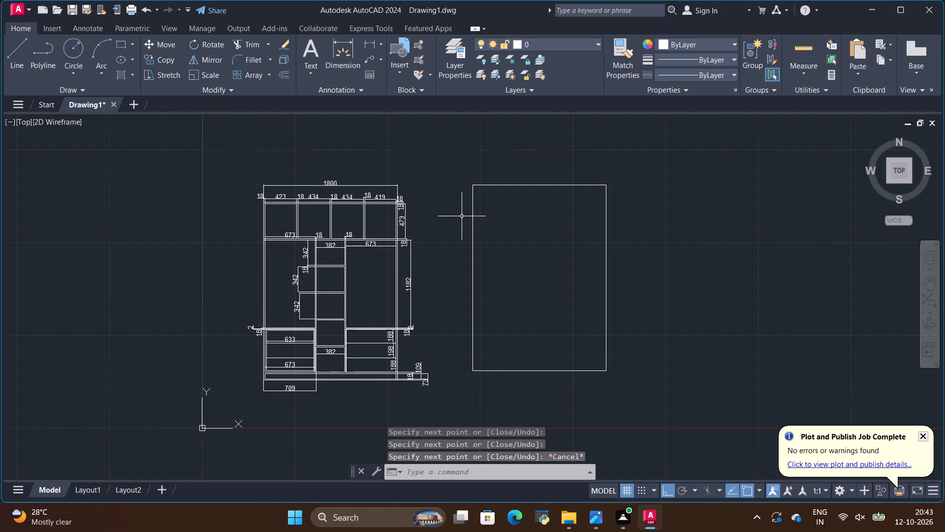
Check the reference image and copy the new outline's top line 400 downward.
key("alt+Tab")
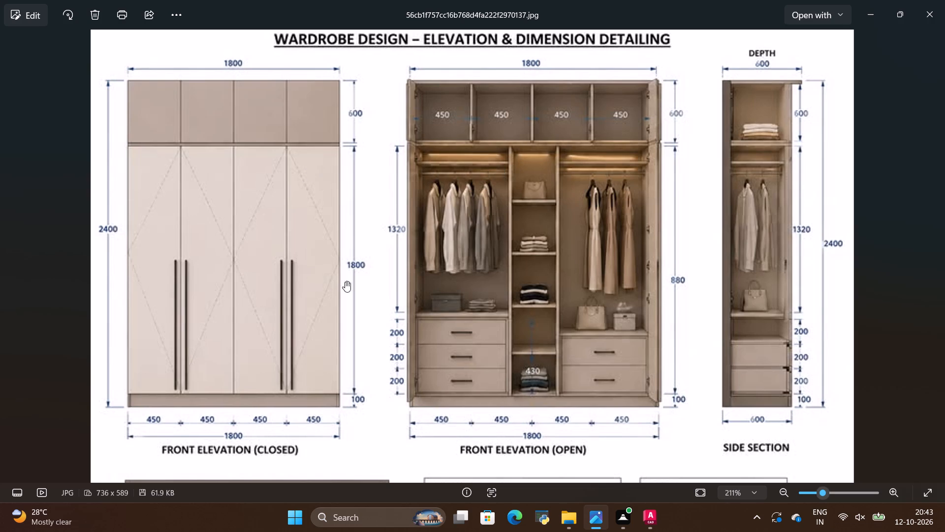
key("alt+Tab")
left_click(560, 187)
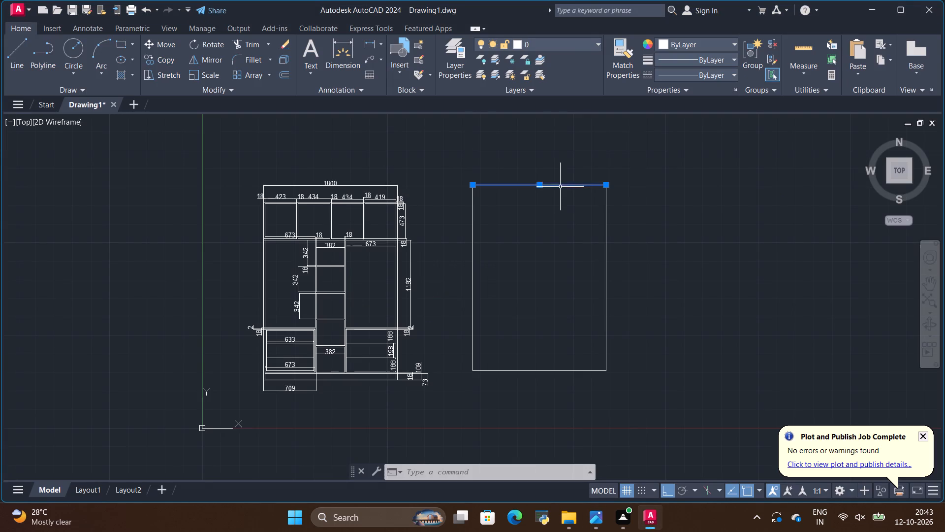
left_click(164, 56)
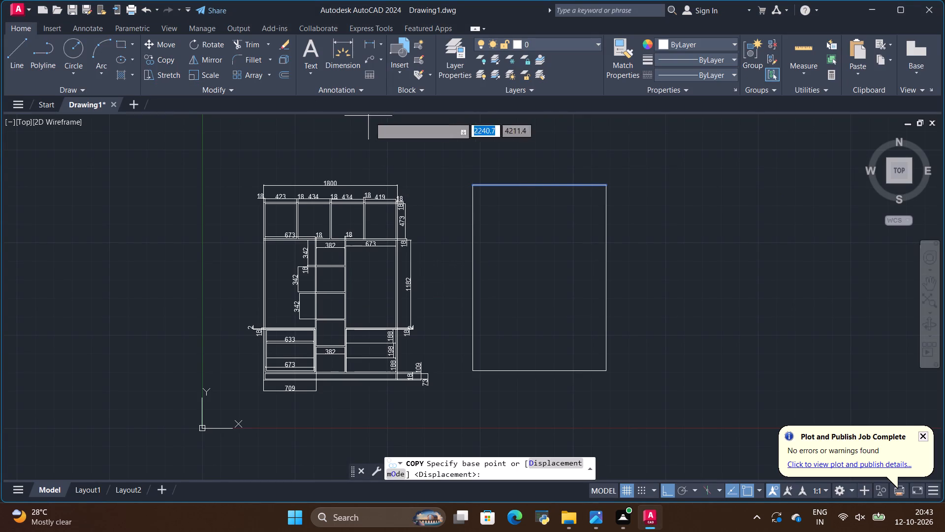
left_click(472, 182)
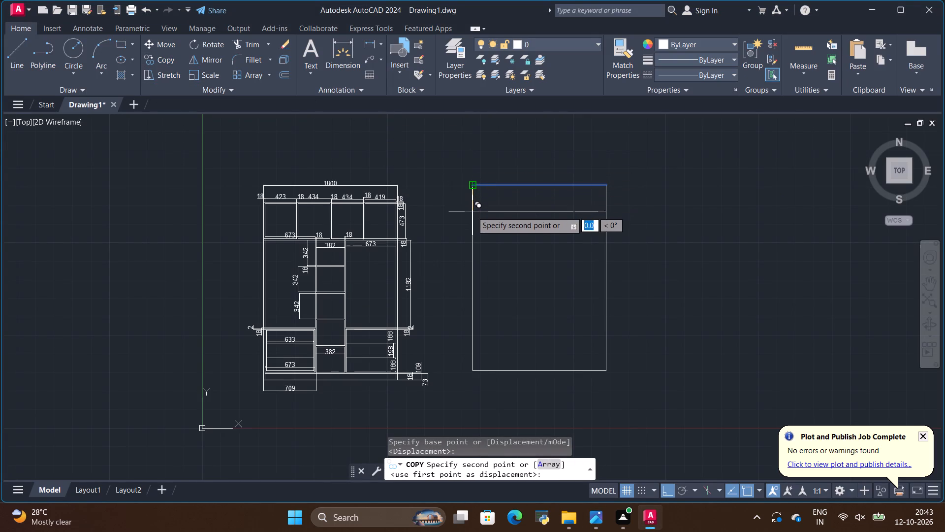
key("BackSpace")
key("4")
type("00")
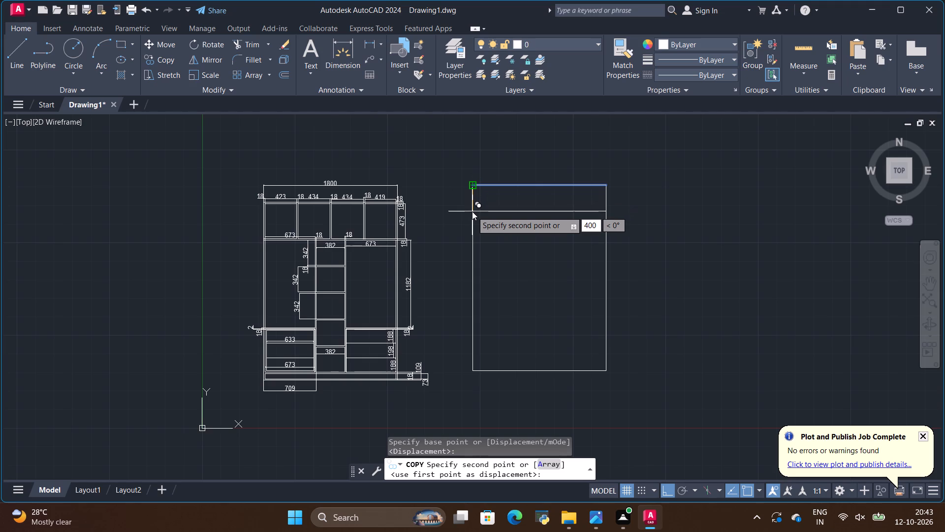
key("Return")
key("Escape")
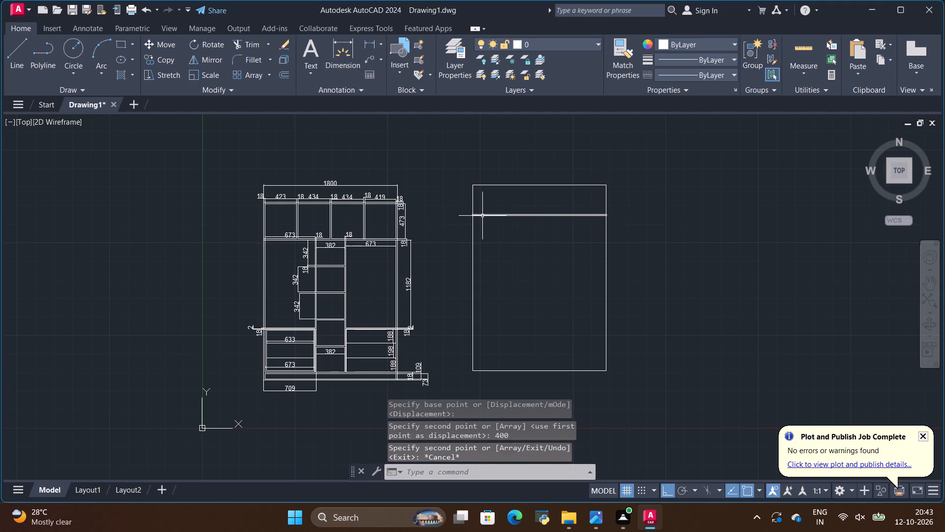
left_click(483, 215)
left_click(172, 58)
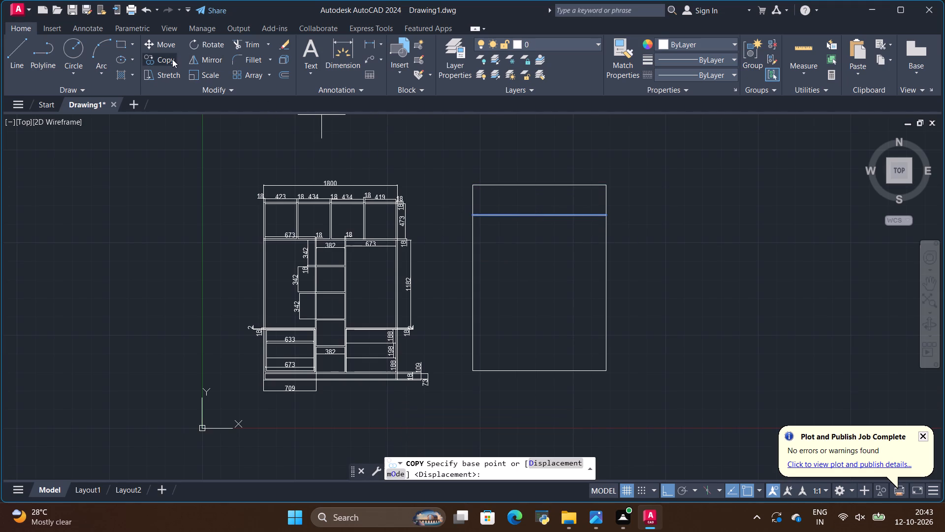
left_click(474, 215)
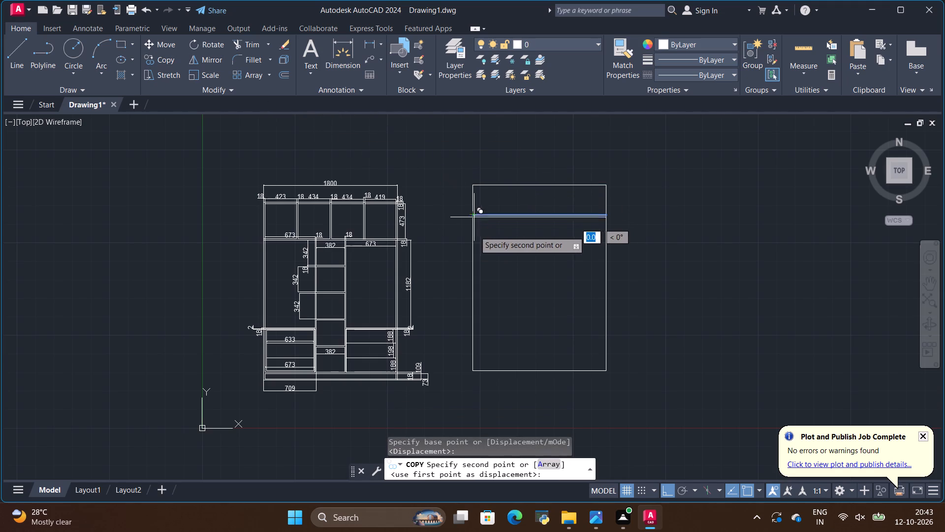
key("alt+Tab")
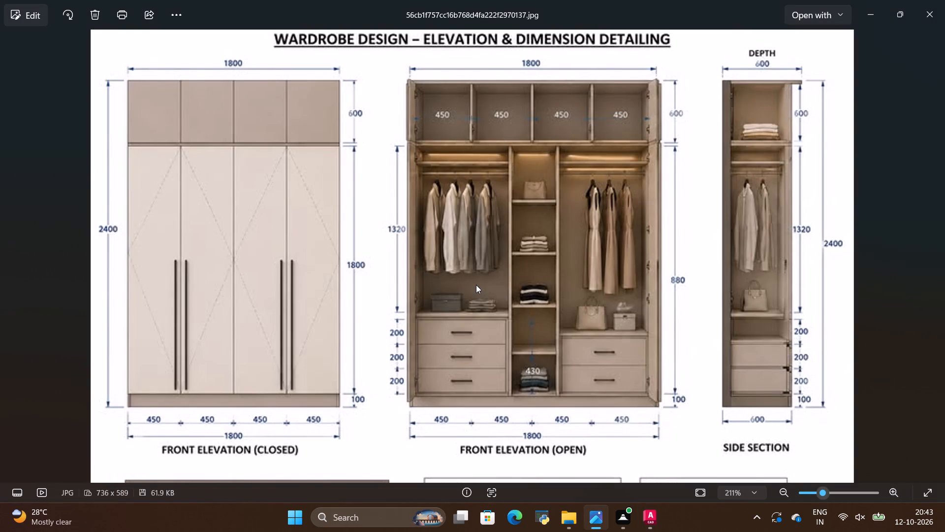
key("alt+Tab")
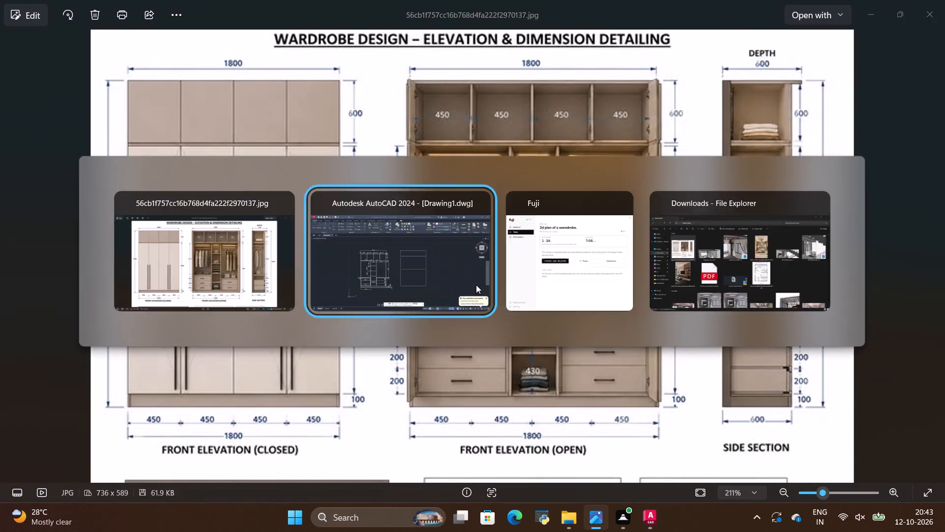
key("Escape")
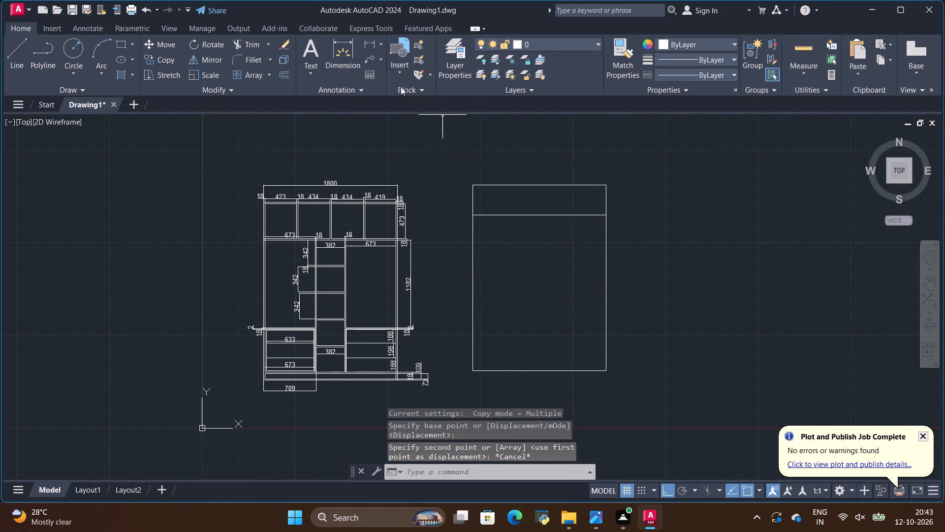
Trim away the horizontal line 400 below the top of the new wardrobe outline.
left_click(249, 45)
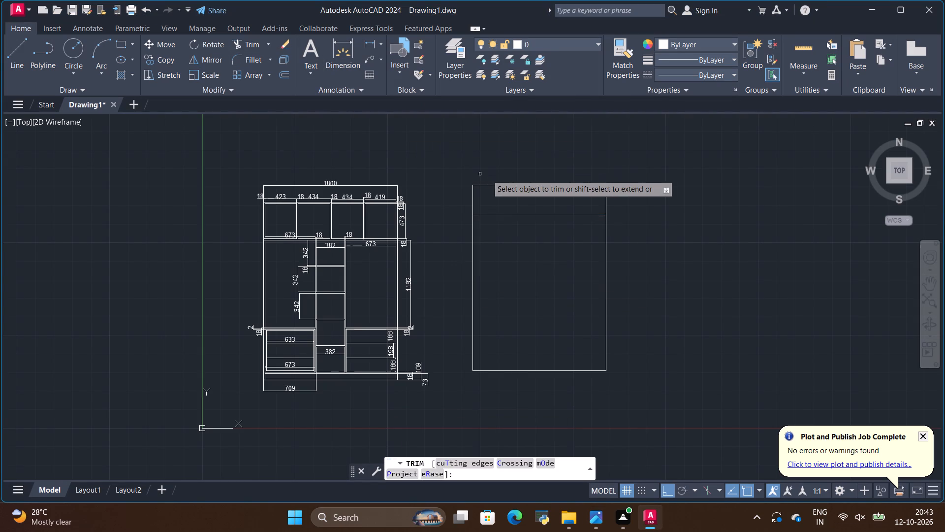
left_click_drag(507, 198, 516, 234)
key("Escape")
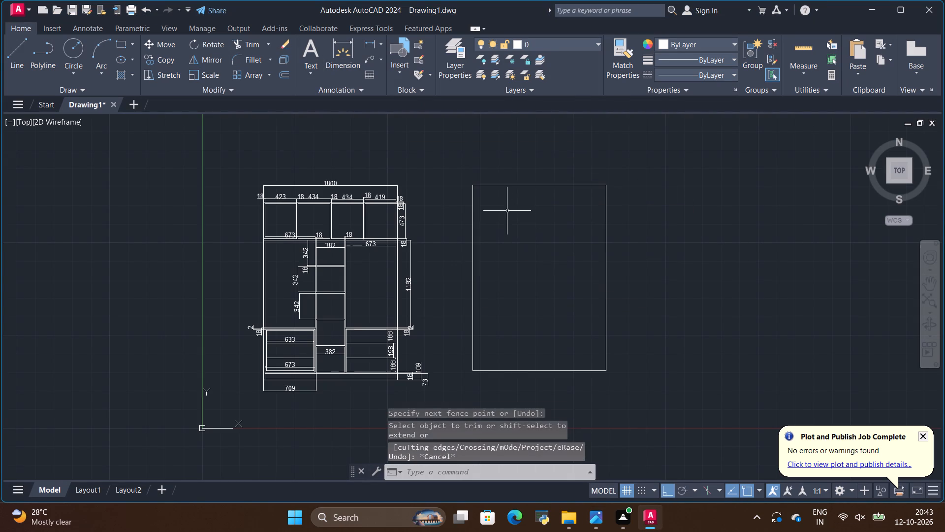
Copy the new outline's top line 600 downward to form the upper cabinet division.
left_click(508, 184)
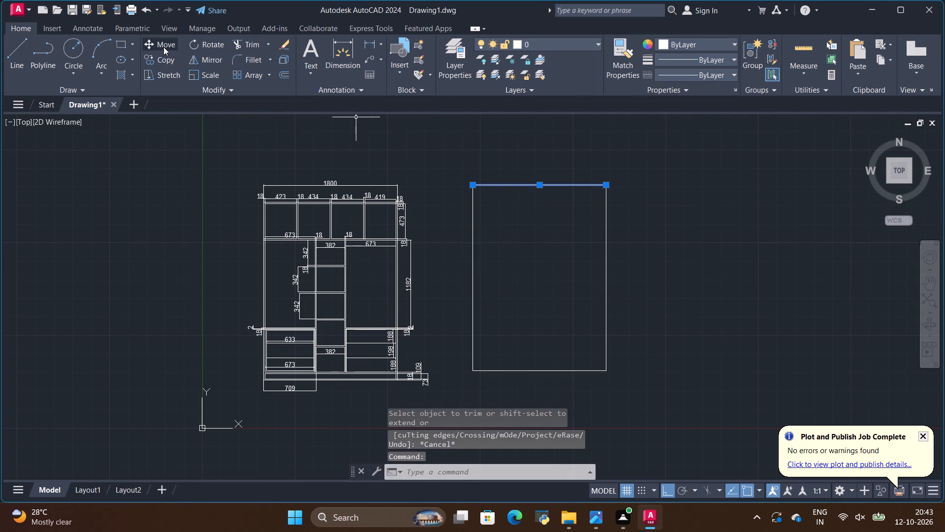
left_click(164, 57)
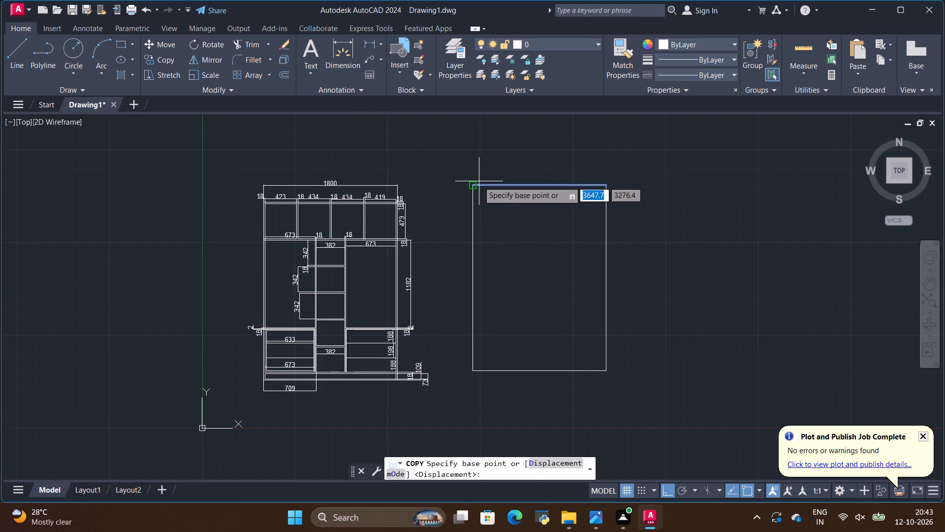
left_click(470, 184)
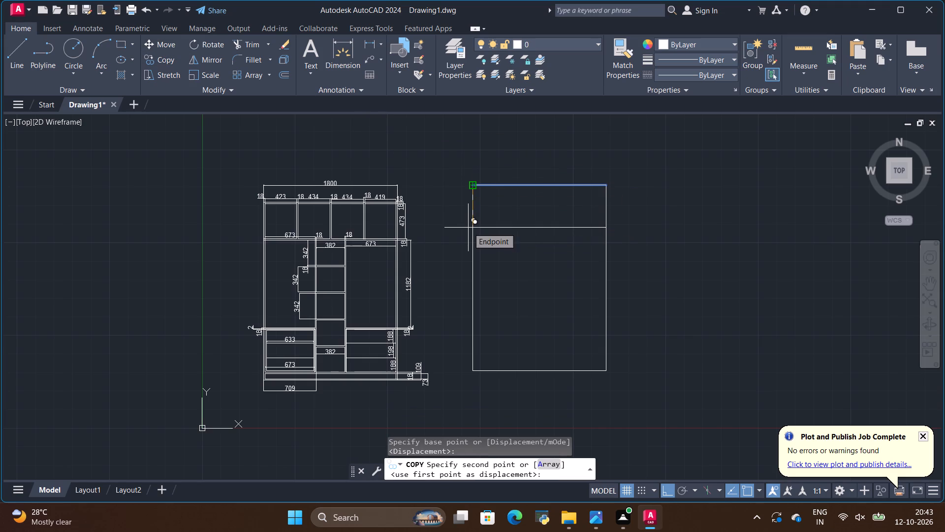
key("BackSpace")
key("6")
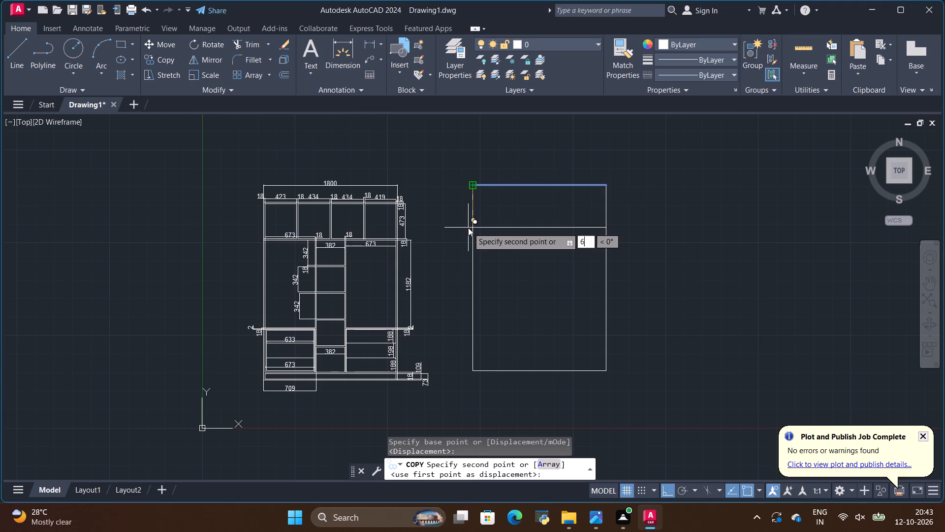
type("00")
key("Return")
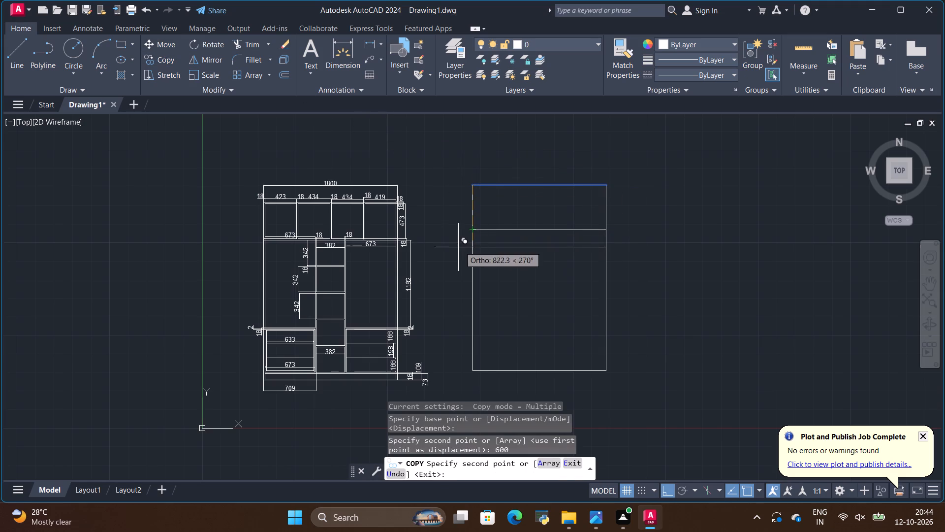
key("Escape")
Copy the upper cabinet division line 1800 downward to mark the top of the plinth.
left_click(493, 231)
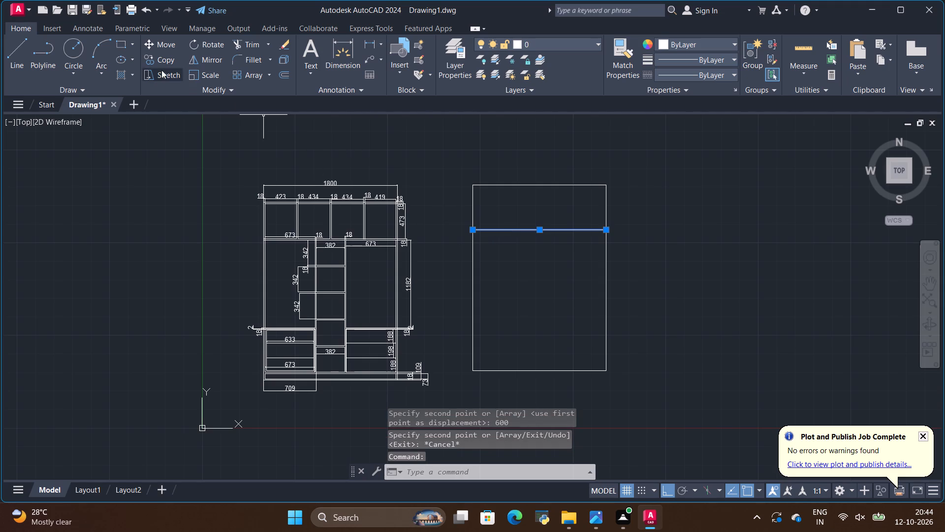
left_click(161, 59)
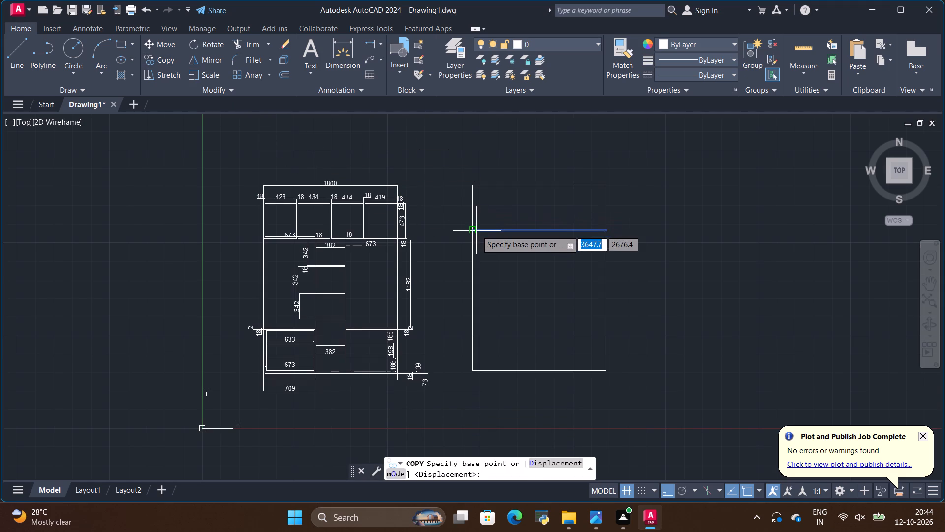
left_click(474, 230)
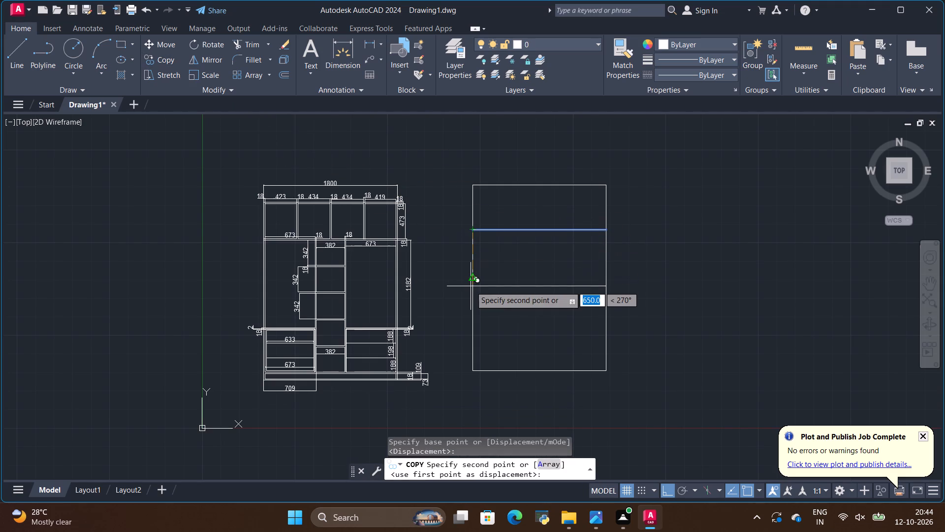
key("alt+Tab")
key("alt+Tab")
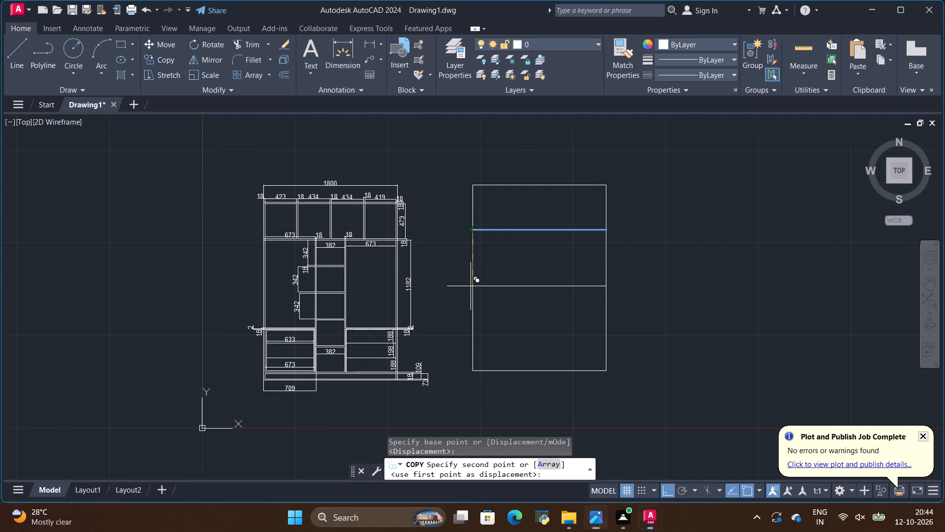
key("BackSpace")
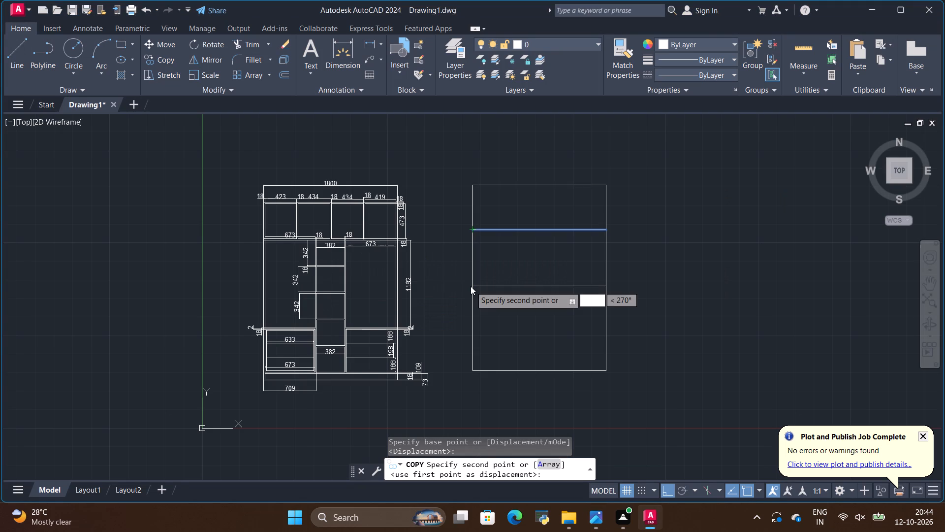
key("1")
type("800")
key("Return")
key("Escape")
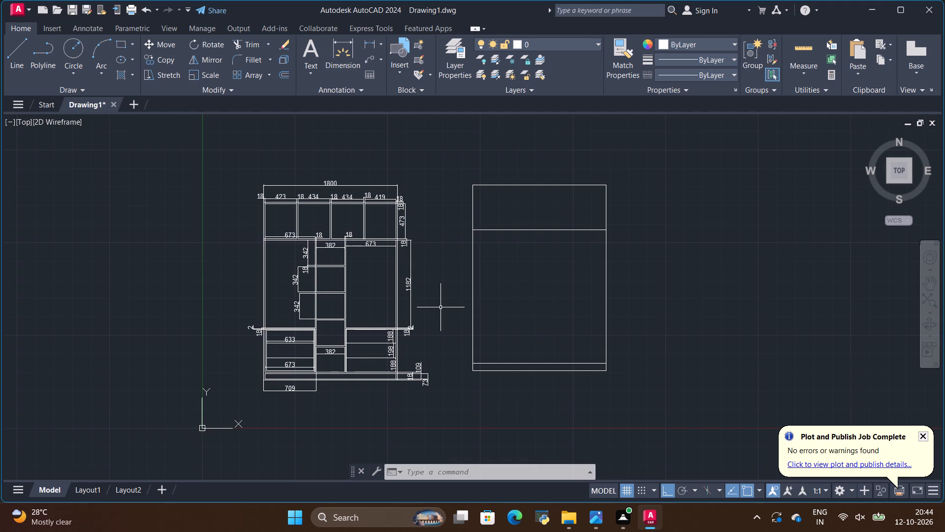
Examine the door divisions and dimensions of the closed front elevation in the reference image, and return to the drawing.
key("alt+Tab")
key("alt+Tab")
key("alt+Tab")
key("alt+Tab")
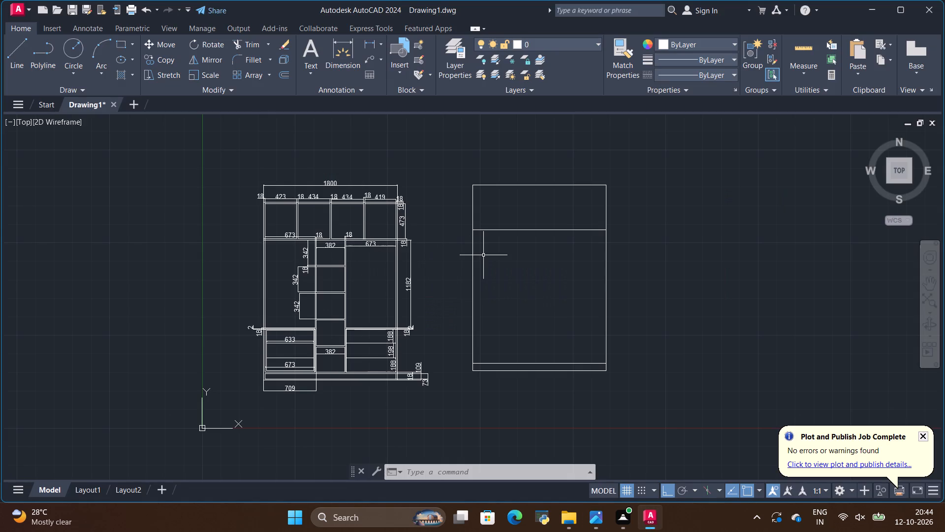
key("alt+Tab")
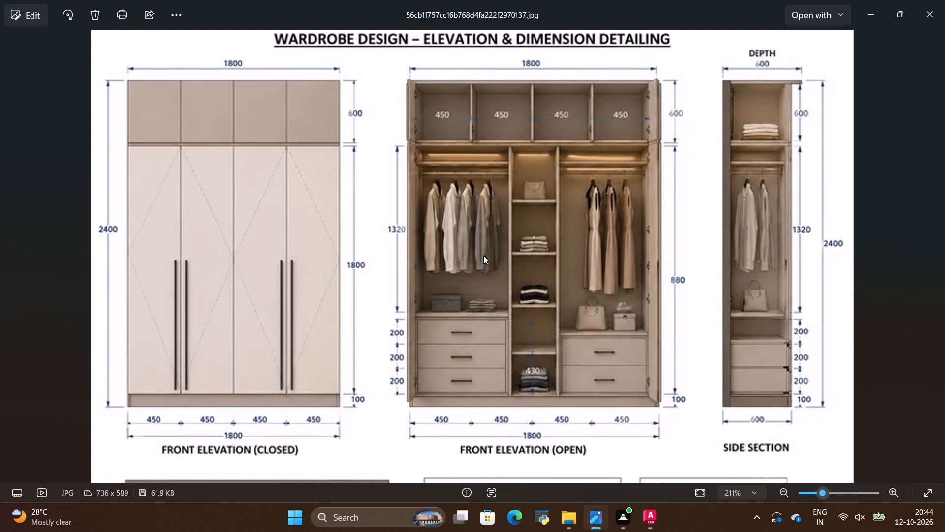
scroll(226, 148, "up", 1)
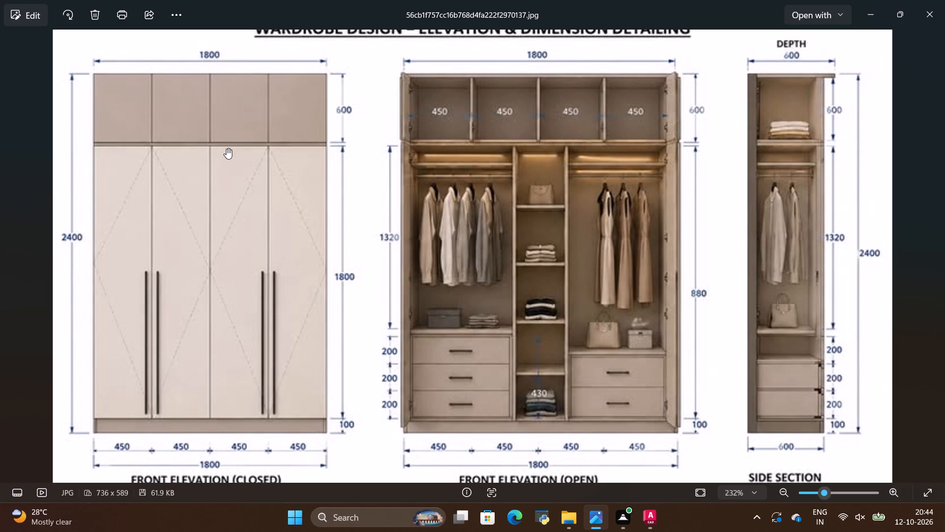
key("alt+Tab")
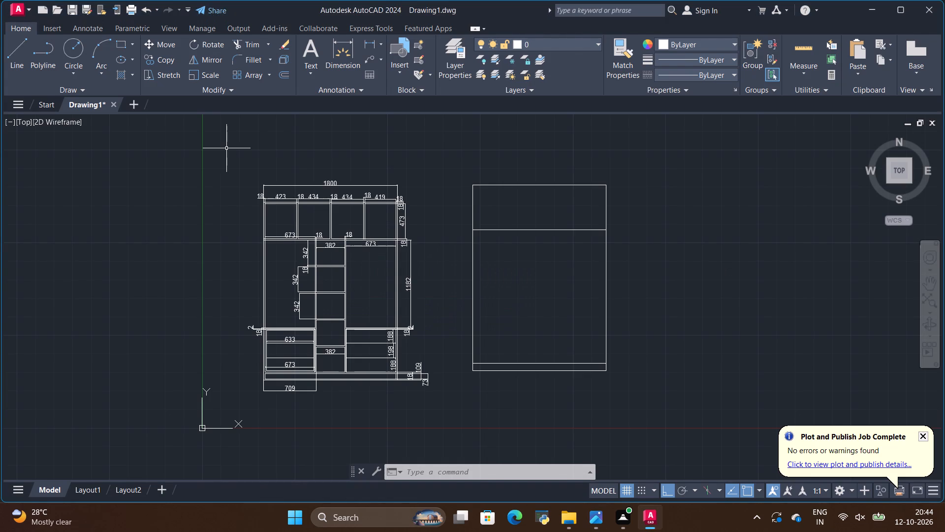
key("alt+Tab")
key("alt+Tab")
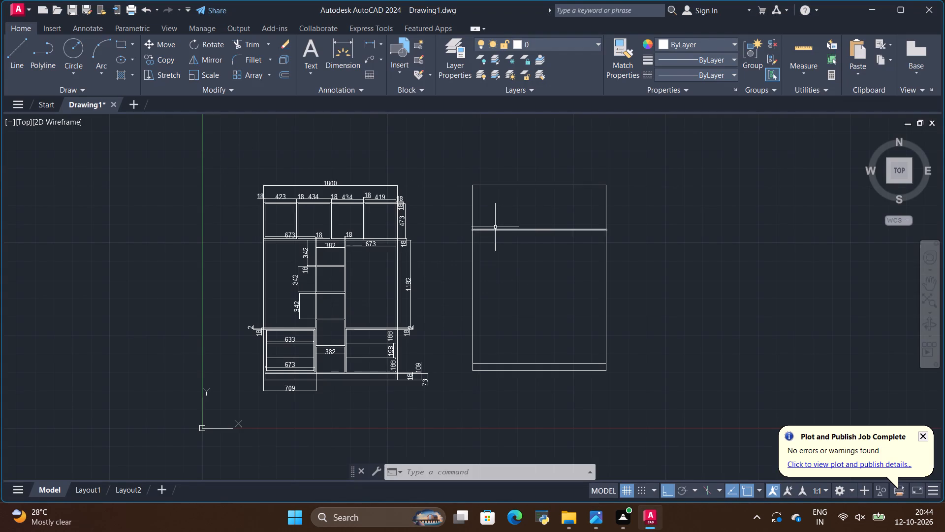
Copy the new outline's left vertical edge 450 to the right as the first door divider.
left_click(473, 217)
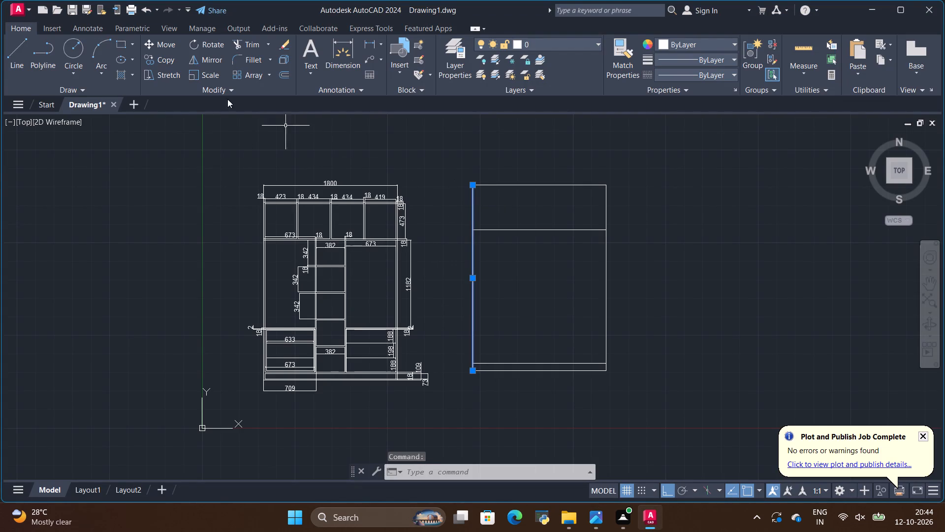
left_click(168, 60)
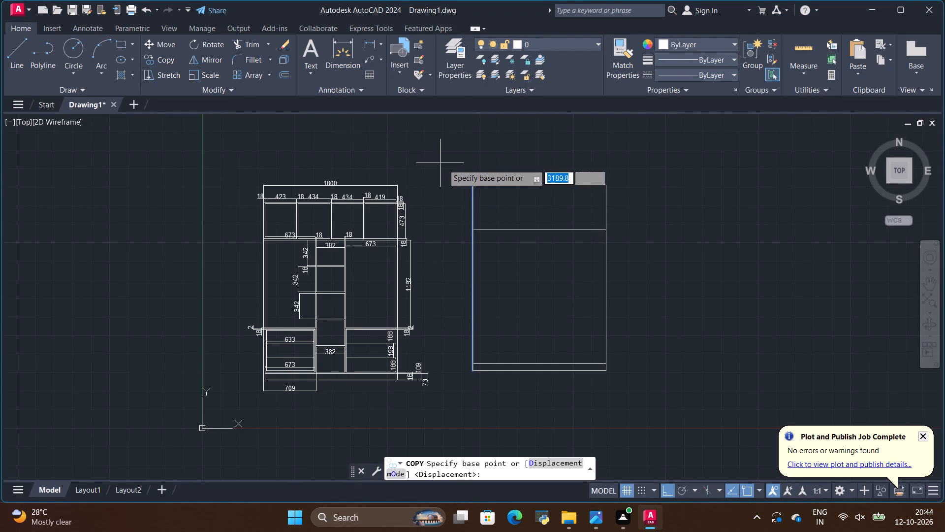
left_click(474, 184)
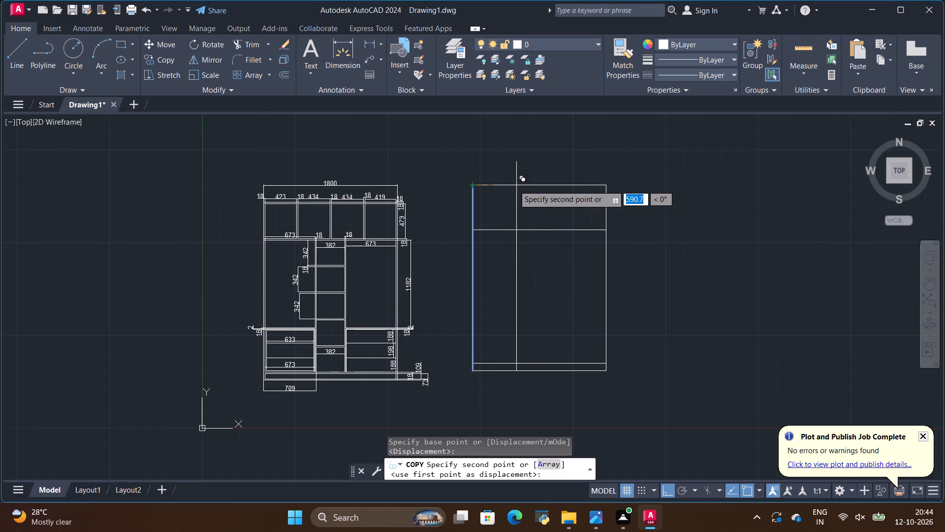
key("BackSpace")
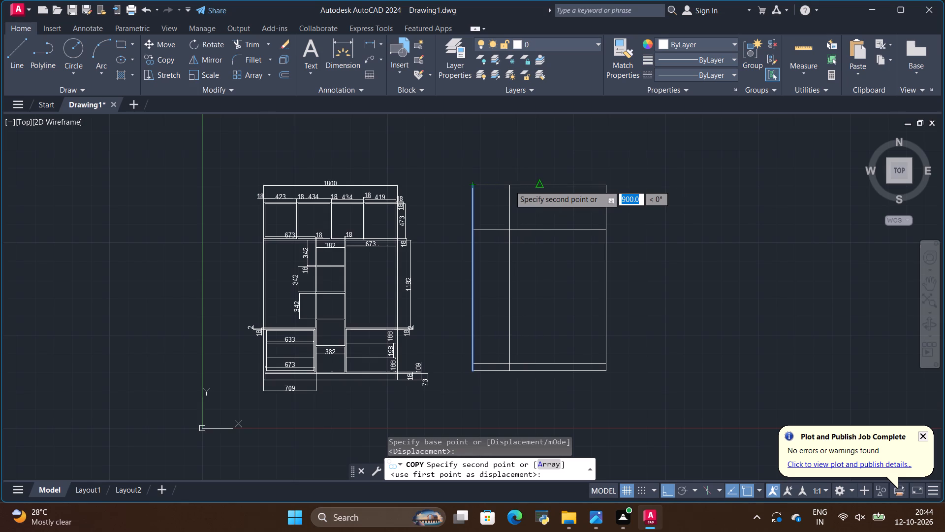
type("45")
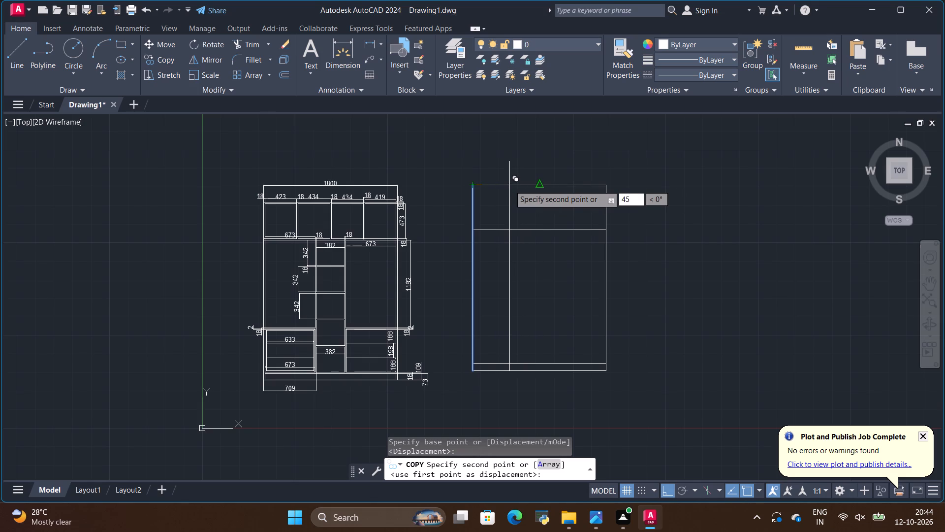
key("0")
key("Return")
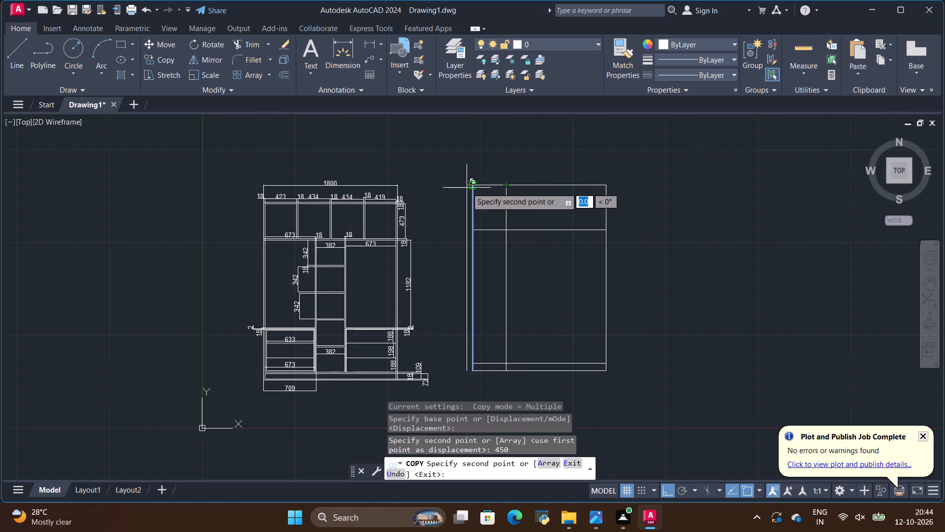
key("Escape")
Copy the left edge and first divider together 450 and 900 to the right, dividing the outline into four equal columns.
left_click(472, 198)
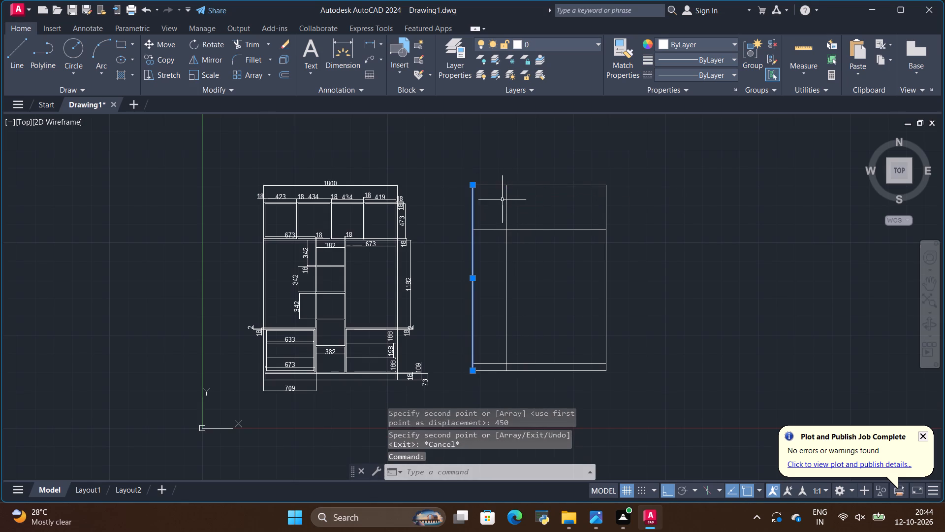
left_click(505, 200)
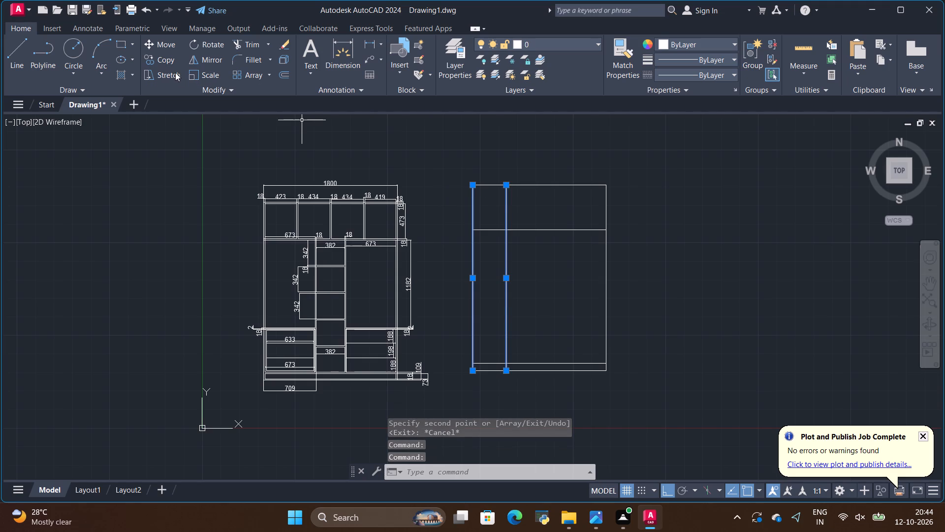
left_click(168, 61)
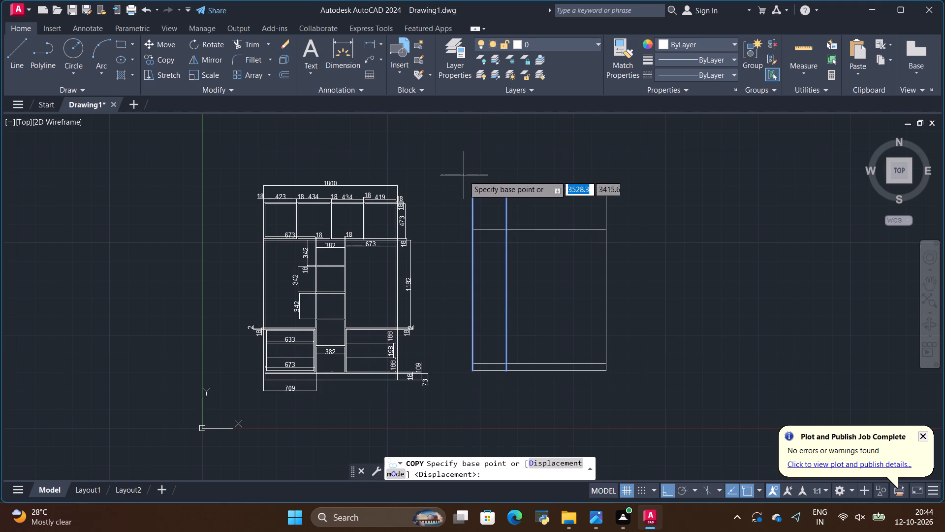
left_click(472, 183)
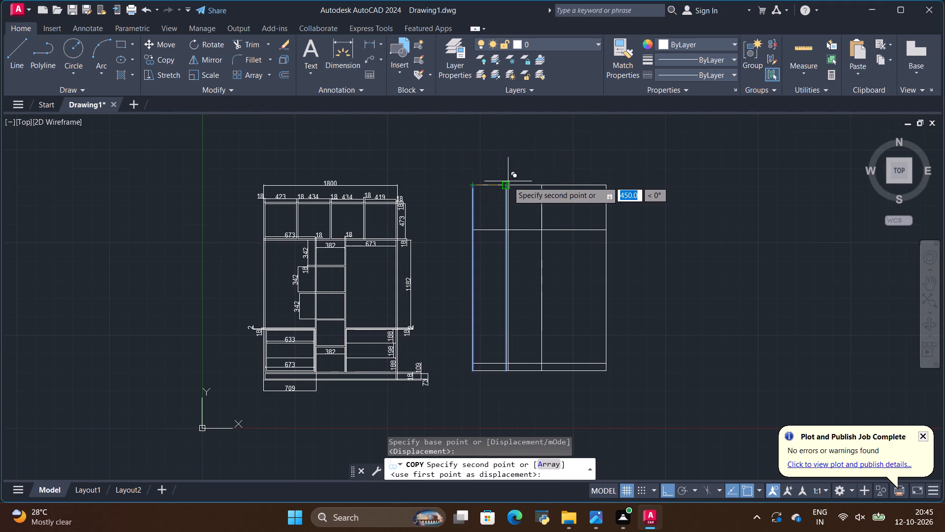
left_click(507, 181)
left_click(537, 182)
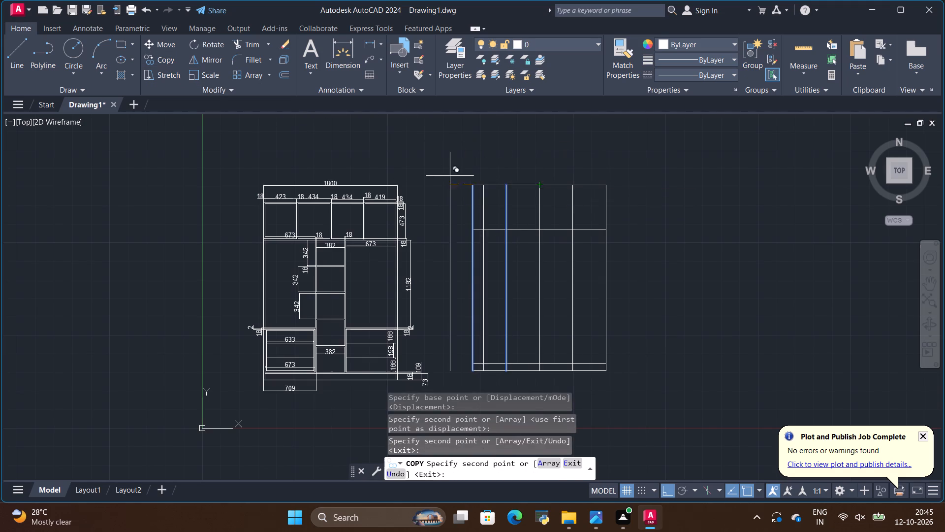
key("Escape")
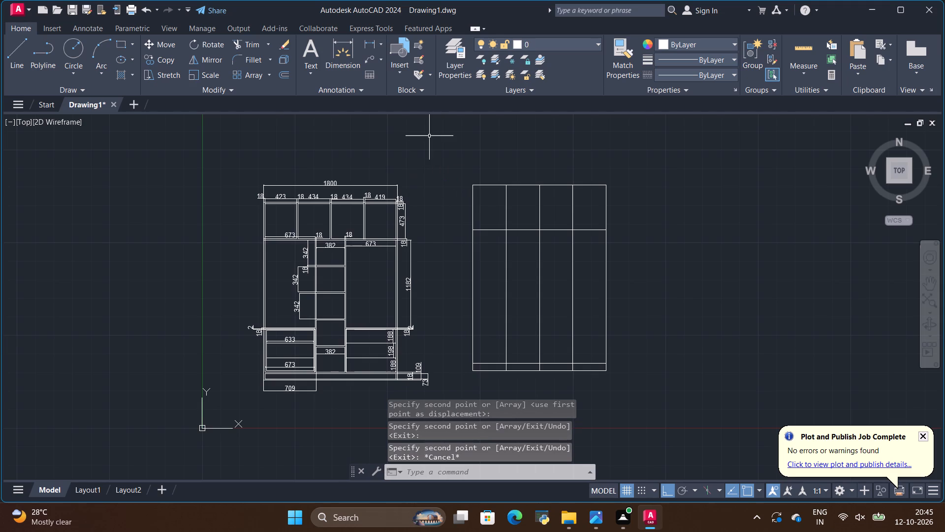
Examine the door gaps, handles and plinth of the closed front elevation in the reference image, and compare them with the drawing.
key("alt+Tab")
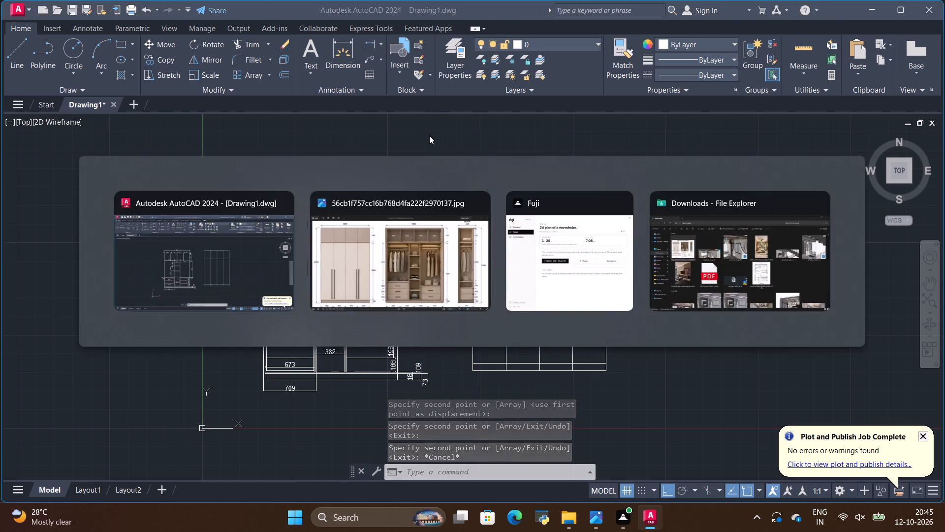
key("alt+Tab")
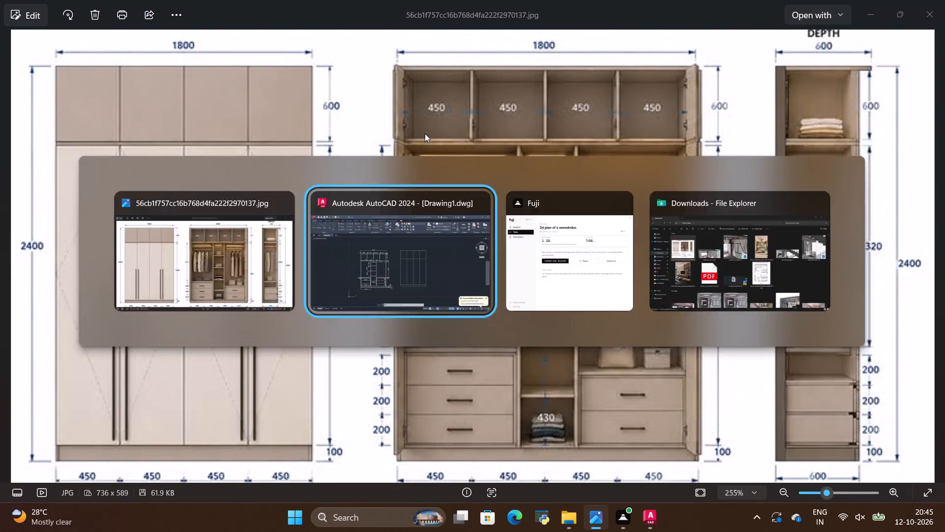
key("alt+Tab")
scroll(139, 115, "up", 2)
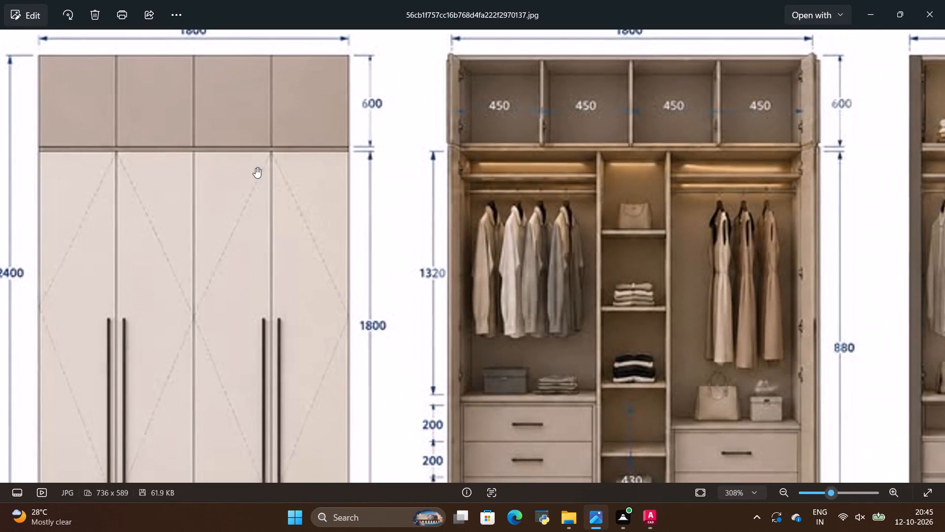
scroll(265, 167, "down", 4)
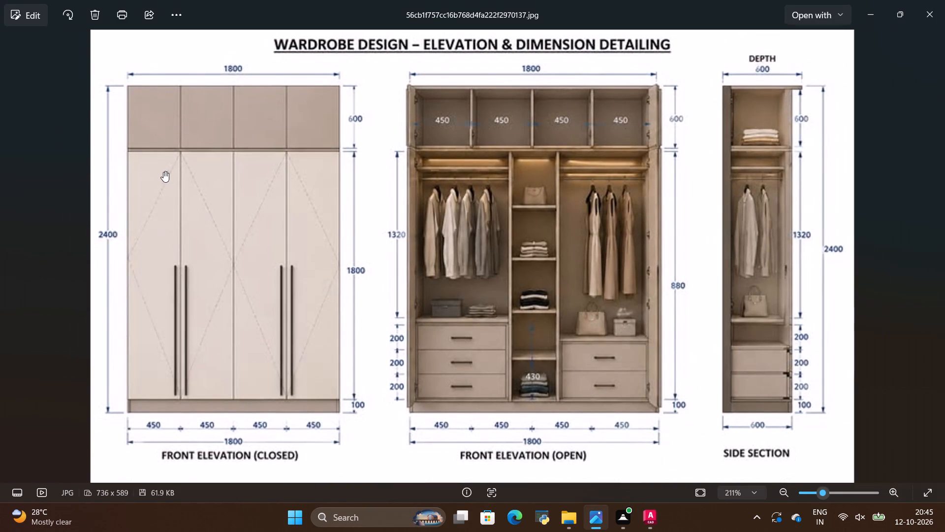
scroll(163, 147, "up", 7)
scroll(163, 147, "down", 6)
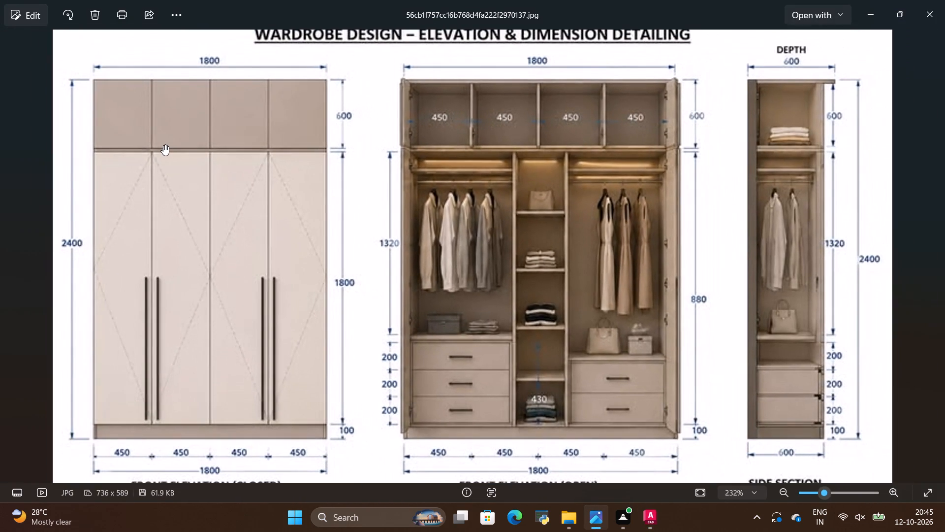
key("alt+Tab")
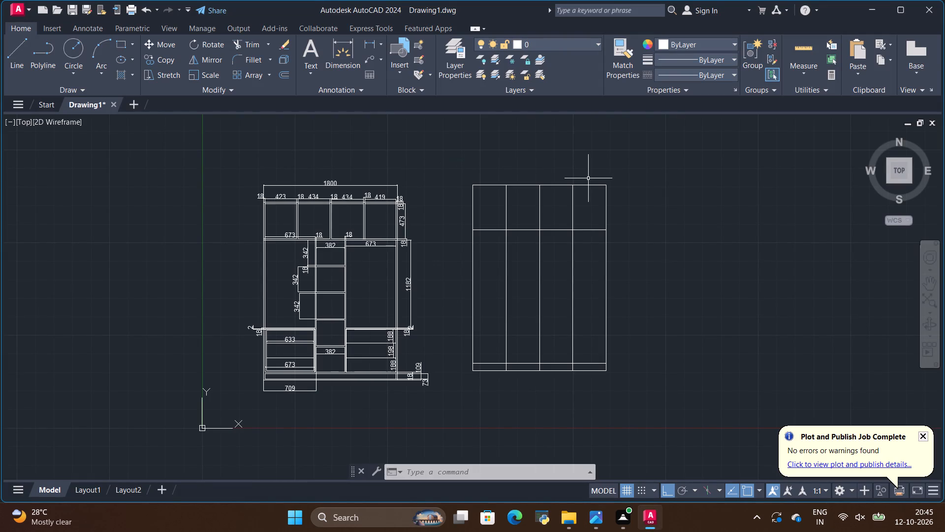
scroll(542, 186, "up", 1)
scroll(538, 186, "down", 1)
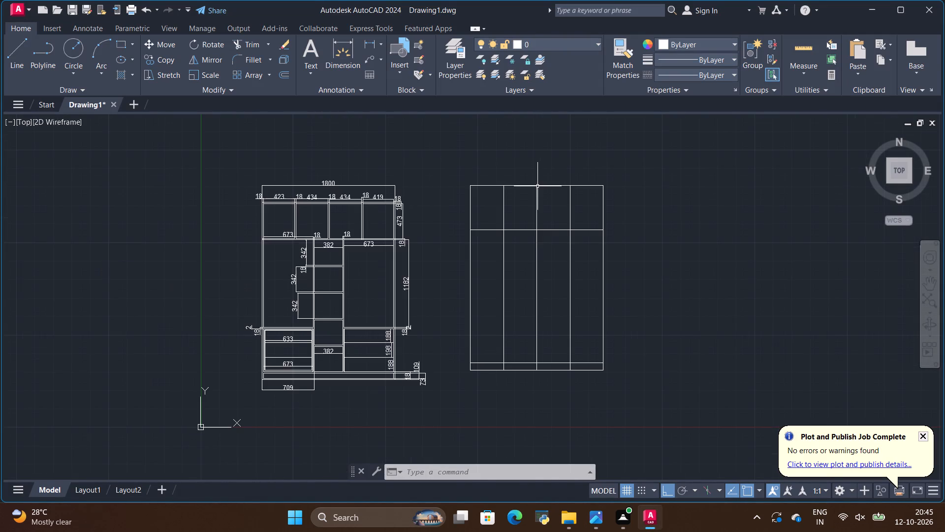
key("alt+Tab")
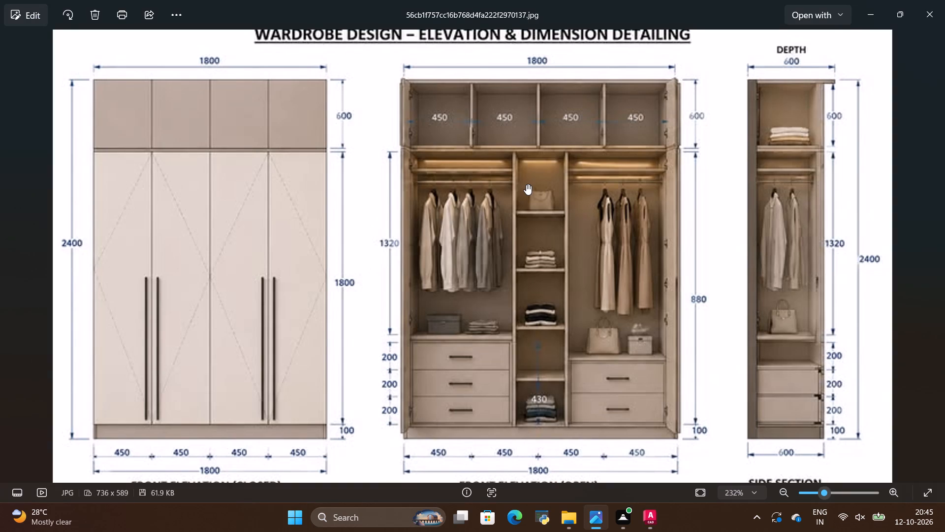
scroll(225, 105, "up", 2)
scroll(225, 102, "down", 3)
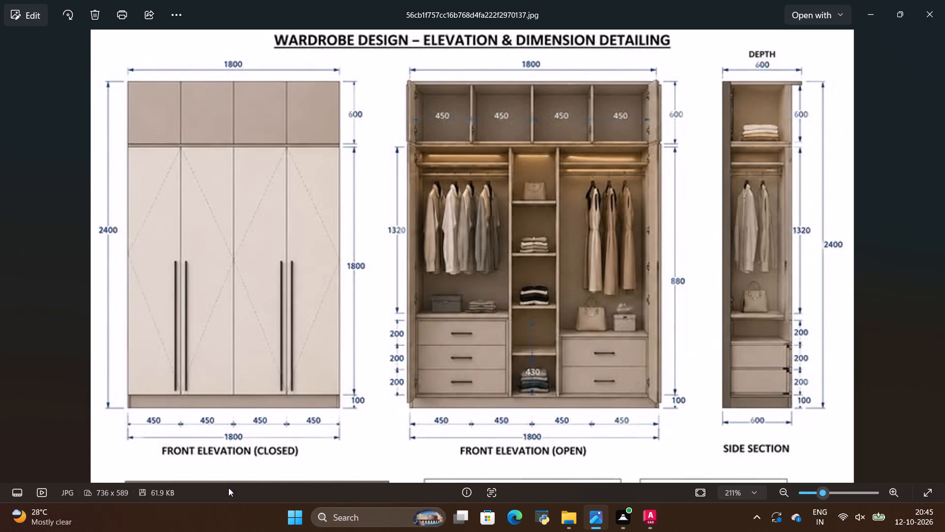
scroll(246, 454, "up", 2)
scroll(216, 376, "up", 9)
scroll(337, 402, "down", 6)
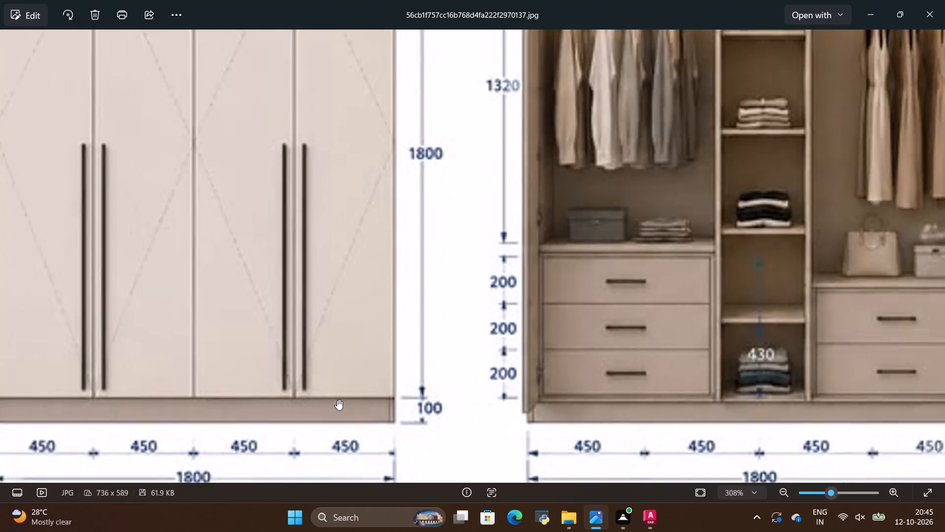
scroll(337, 399, "down", 6)
scroll(325, 377, "up", 2)
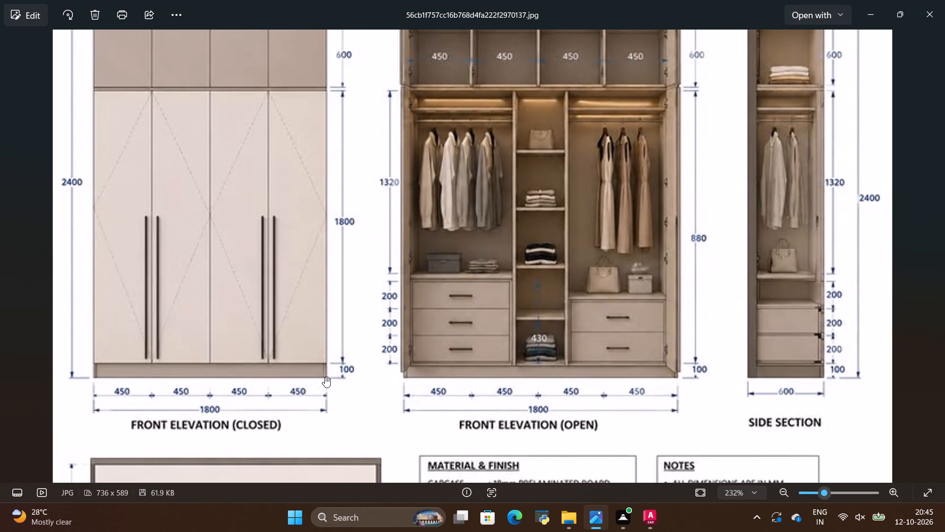
key("alt+Tab")
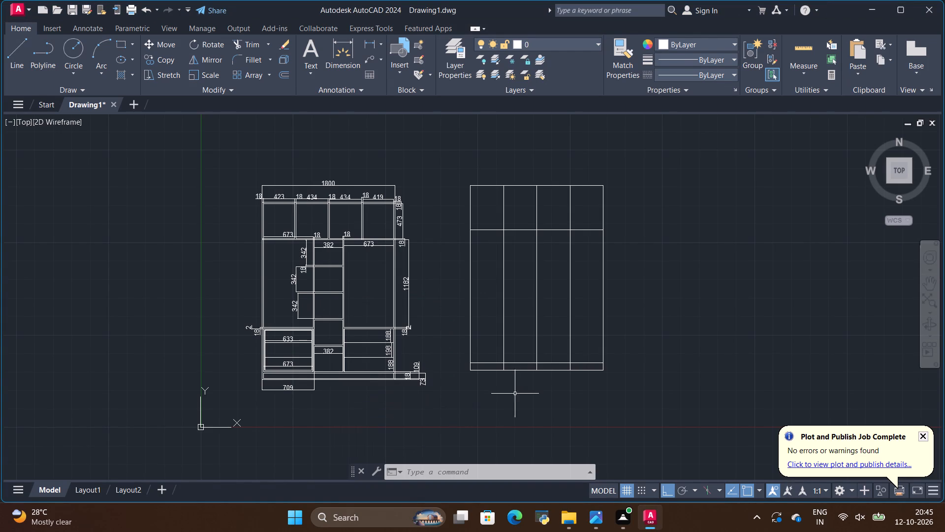
Copy the three vertical door dividers of the closed elevation 1 unit to the left.
scroll(528, 240, "up", 1)
scroll(512, 185, "up", 1)
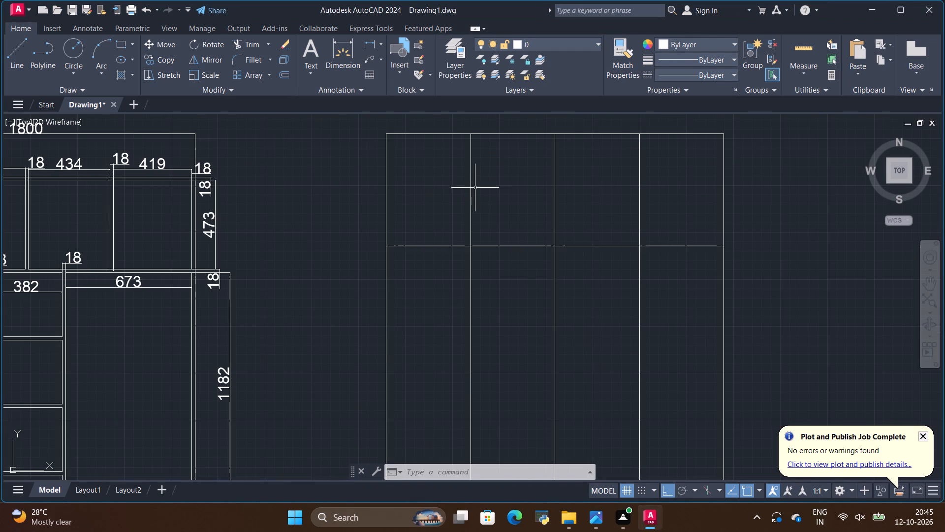
left_click(470, 190)
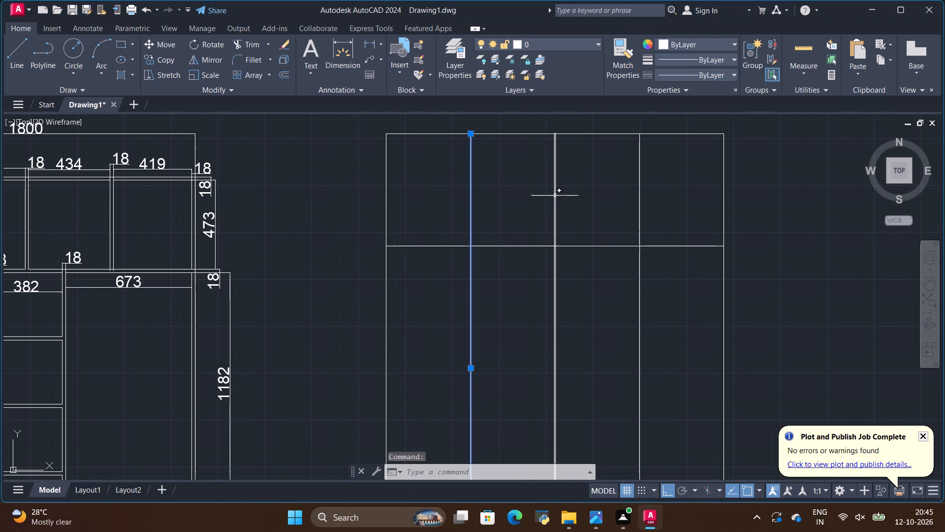
left_click(555, 196)
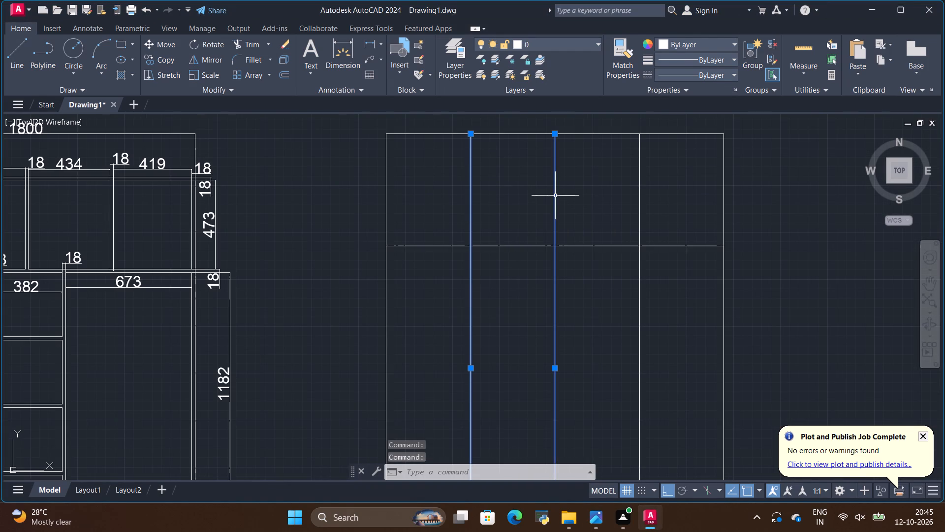
left_click(639, 195)
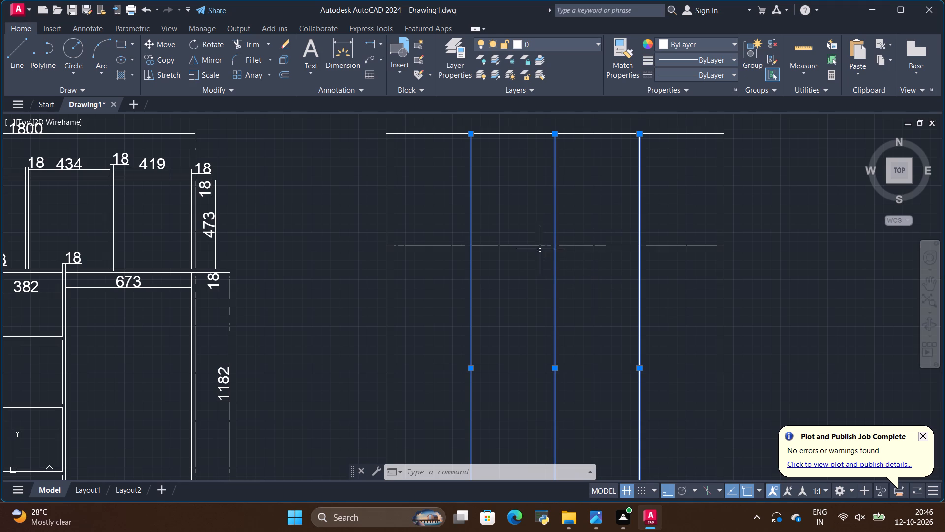
left_click(164, 58)
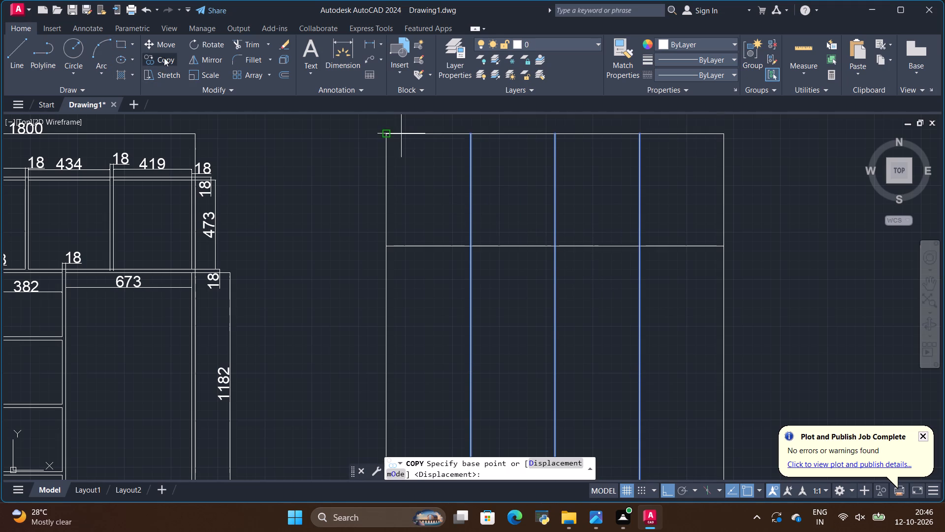
left_click(469, 136)
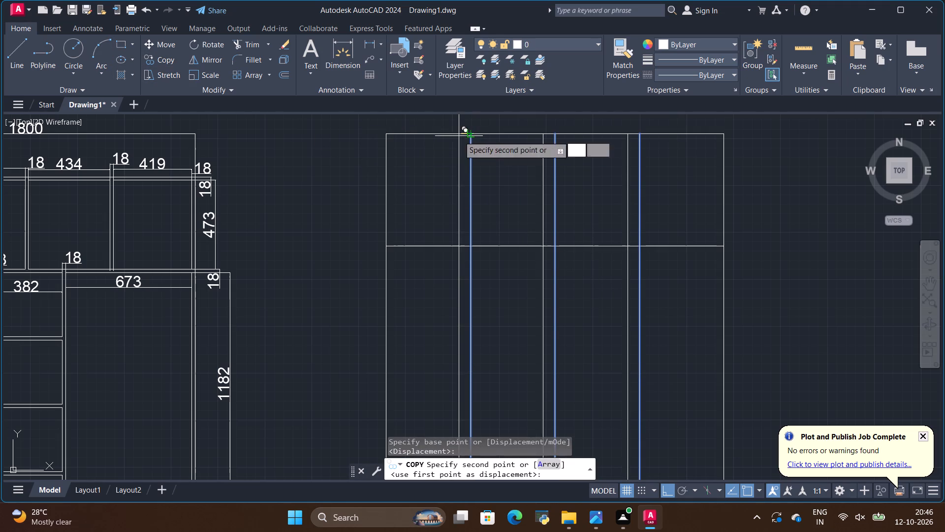
key("BackSpace")
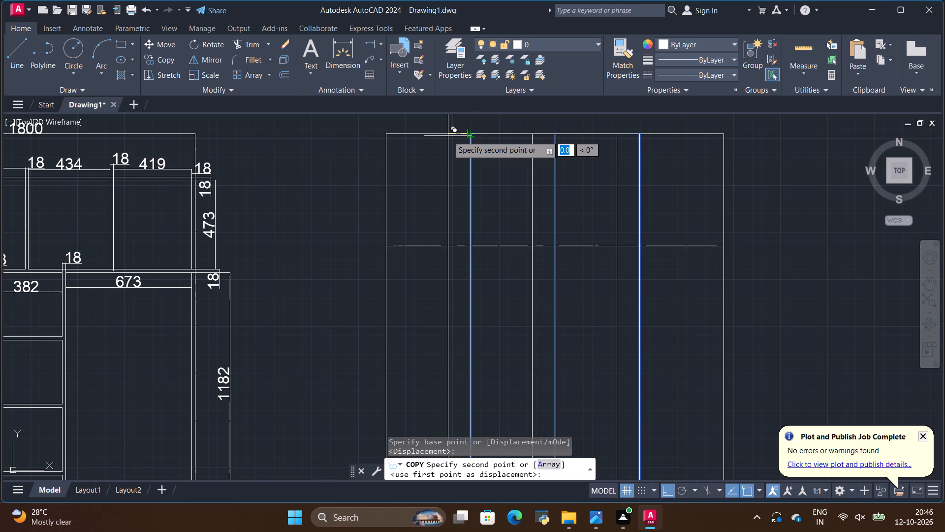
key("1")
key("Return")
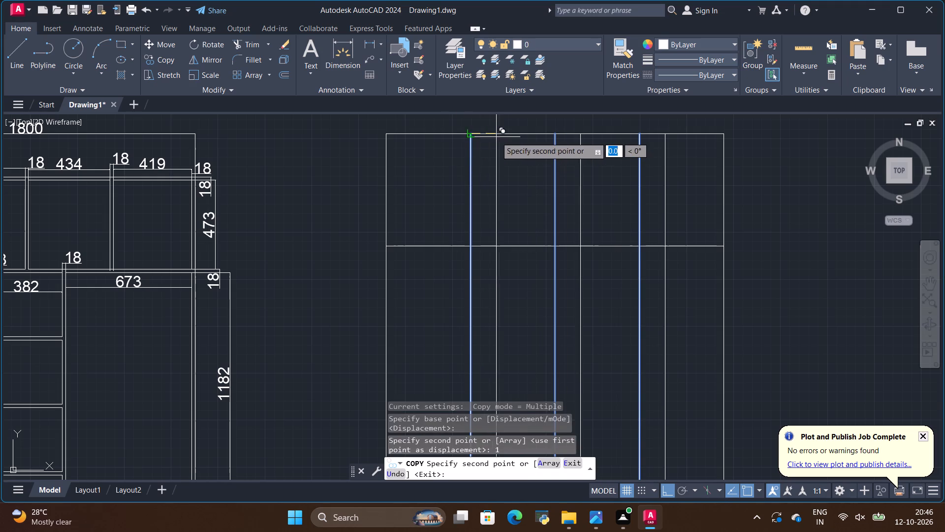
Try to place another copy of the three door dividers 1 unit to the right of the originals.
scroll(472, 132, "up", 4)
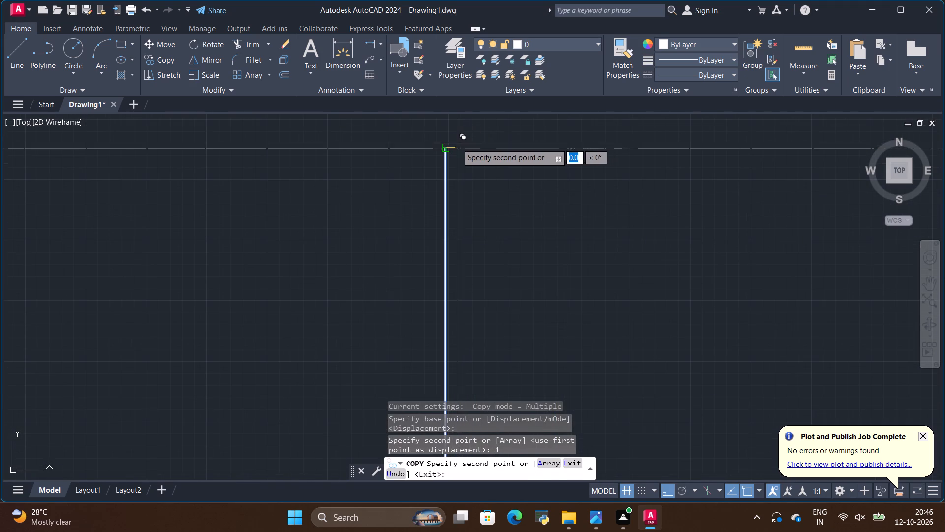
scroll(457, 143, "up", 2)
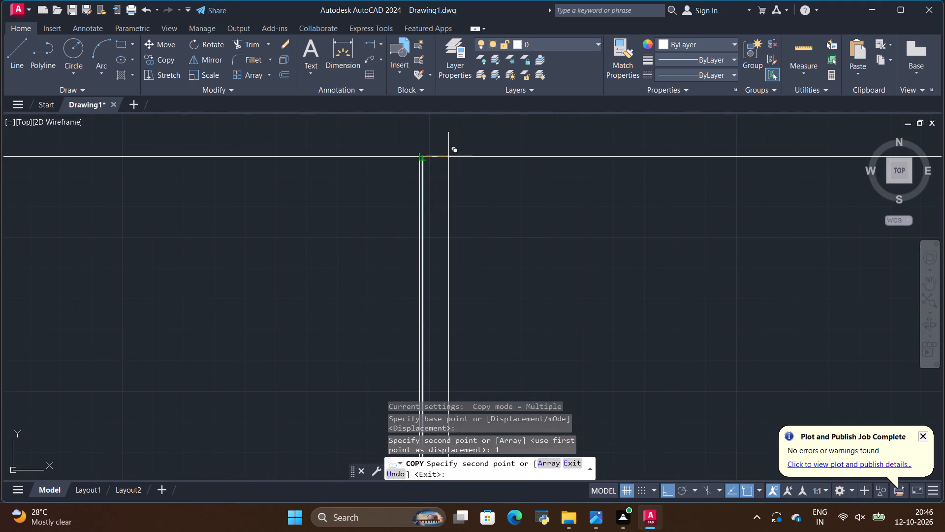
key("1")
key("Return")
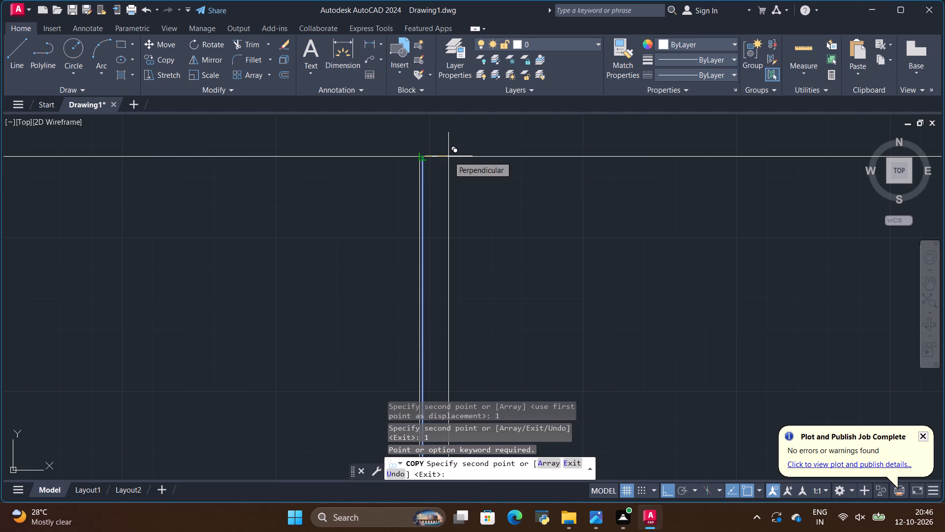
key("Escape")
Copy the three original door dividers, not their offset copies, 1 unit to the right to complete the door gaps.
scroll(424, 156, "up", 3)
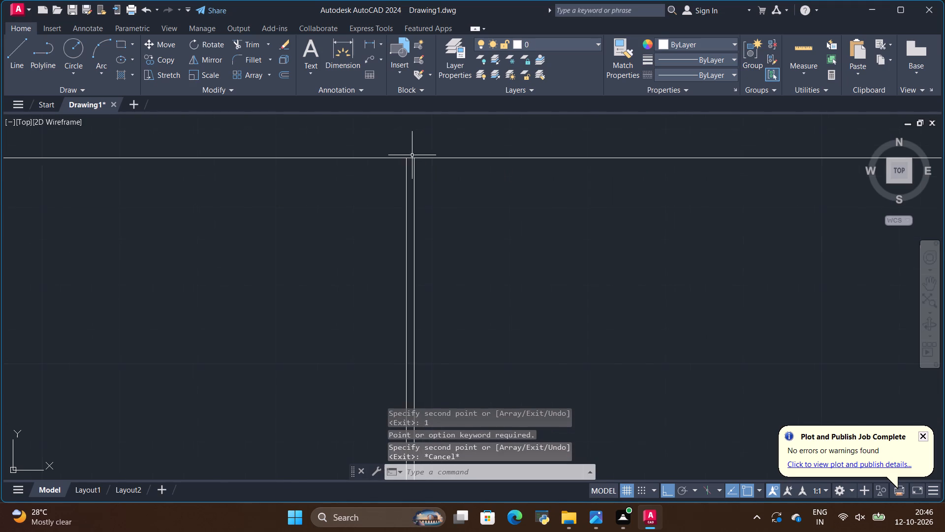
scroll(412, 155, "up", 1)
left_click(411, 170)
scroll(289, 163, "down", 4)
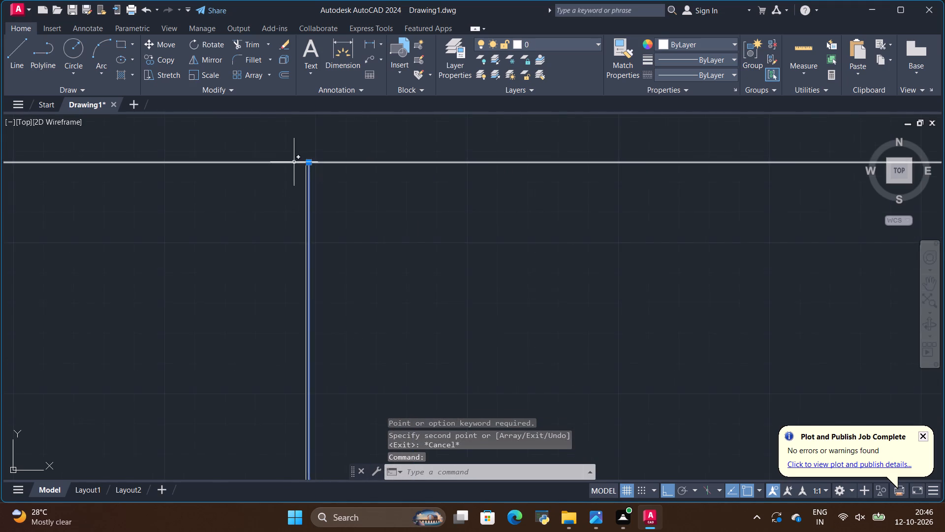
scroll(294, 162, "down", 4)
scroll(538, 170, "up", 2)
scroll(467, 146, "up", 4)
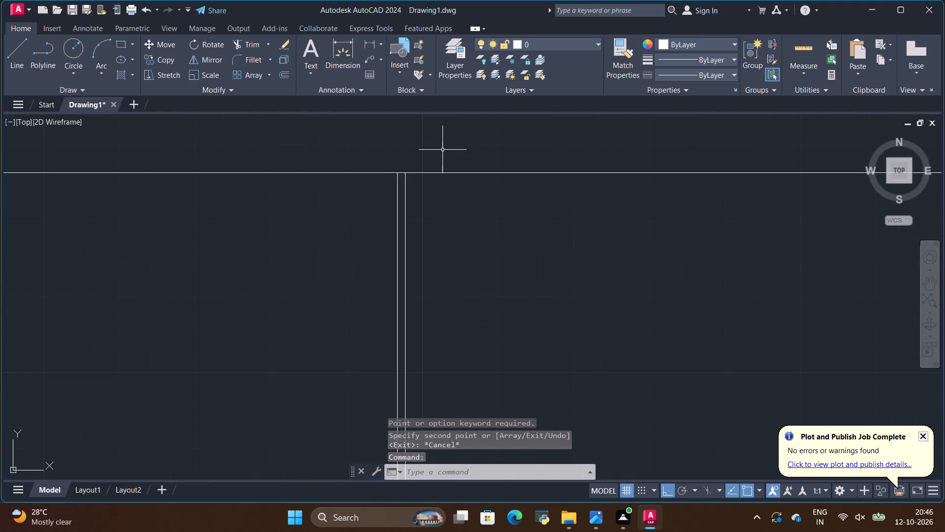
left_click(406, 178)
scroll(359, 173, "down", 5)
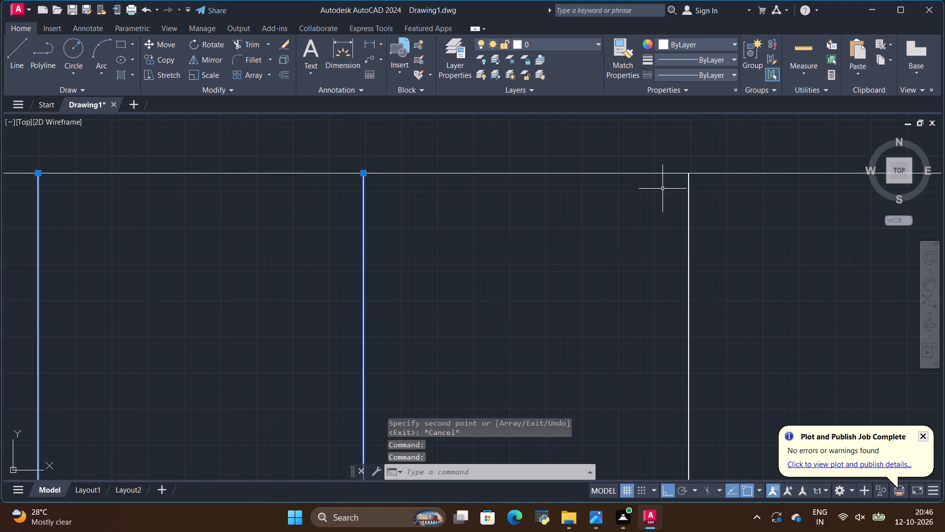
scroll(695, 176, "up", 5)
scroll(637, 166, "up", 1)
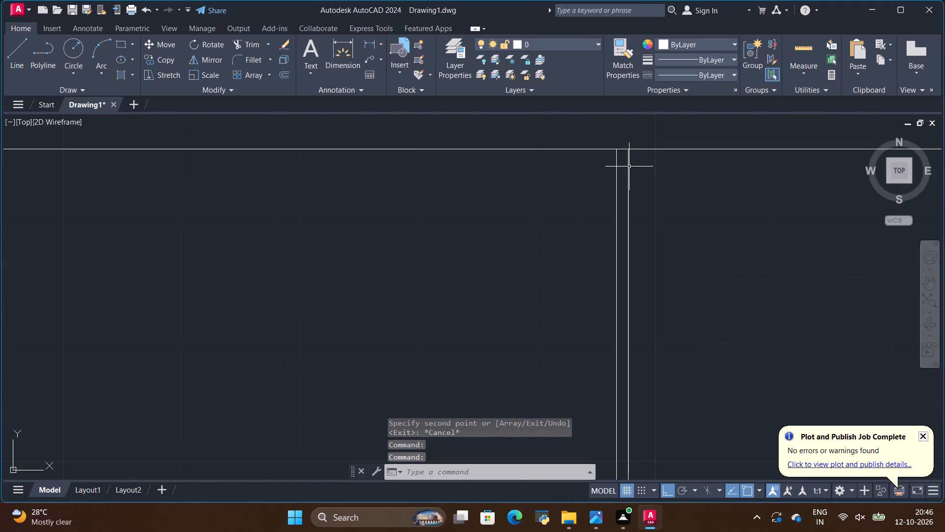
left_click(629, 166)
left_click(168, 57)
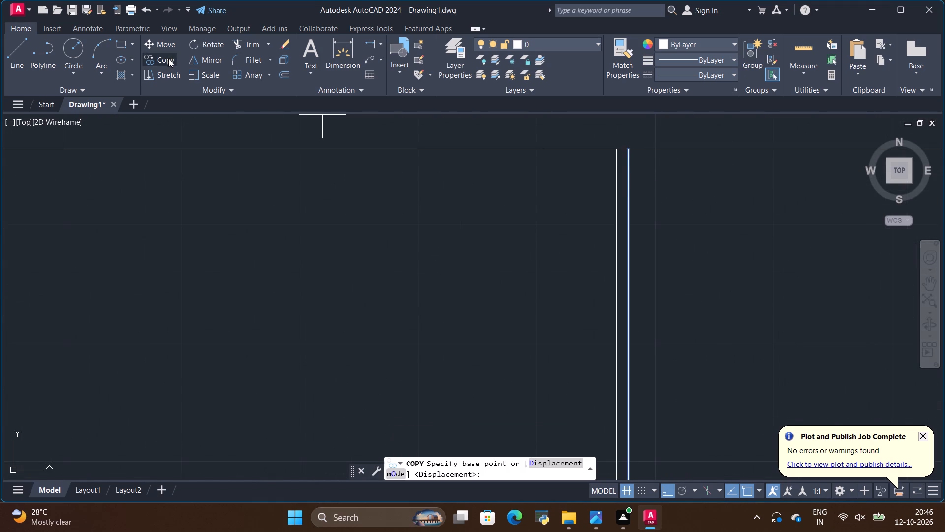
left_click(628, 147)
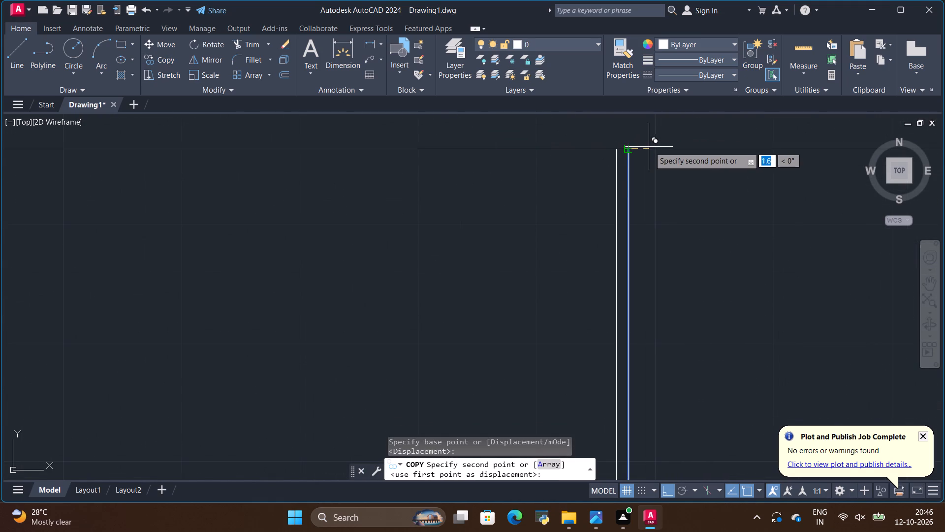
key("BackSpace")
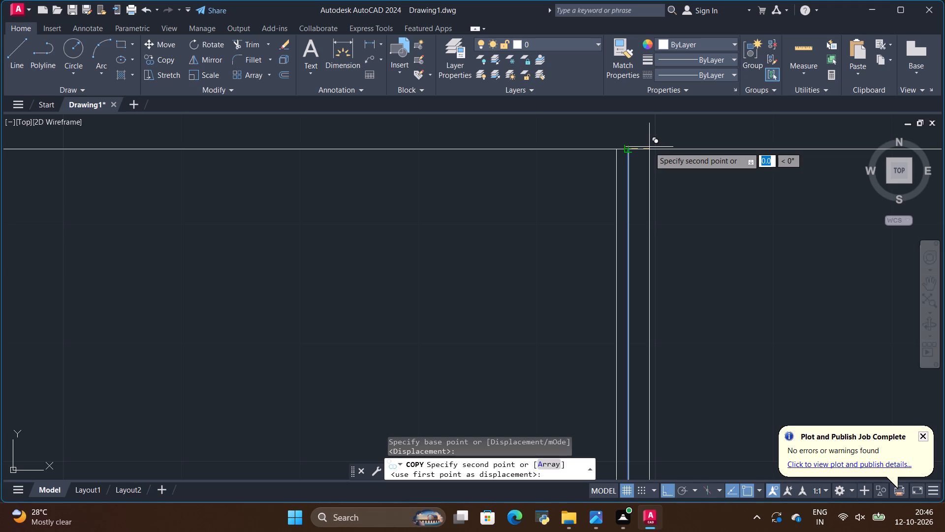
key("1")
key("Return")
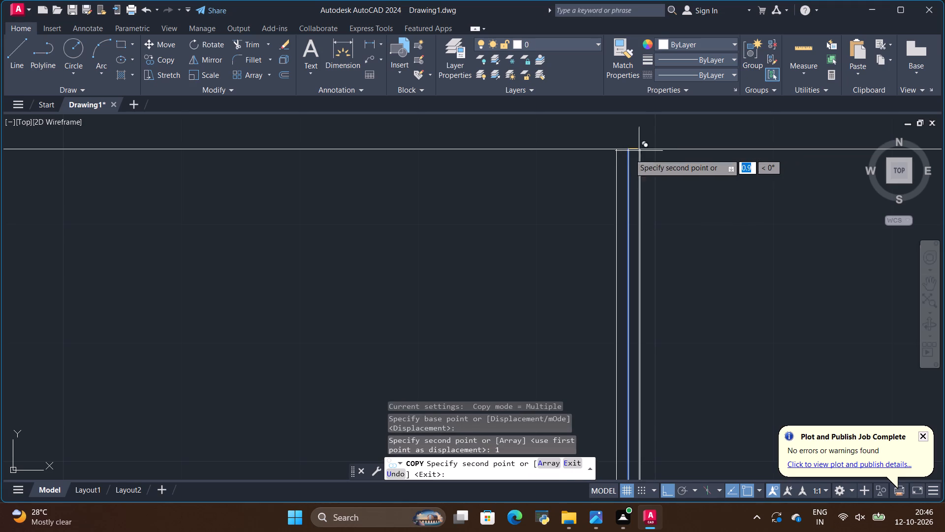
key("Escape")
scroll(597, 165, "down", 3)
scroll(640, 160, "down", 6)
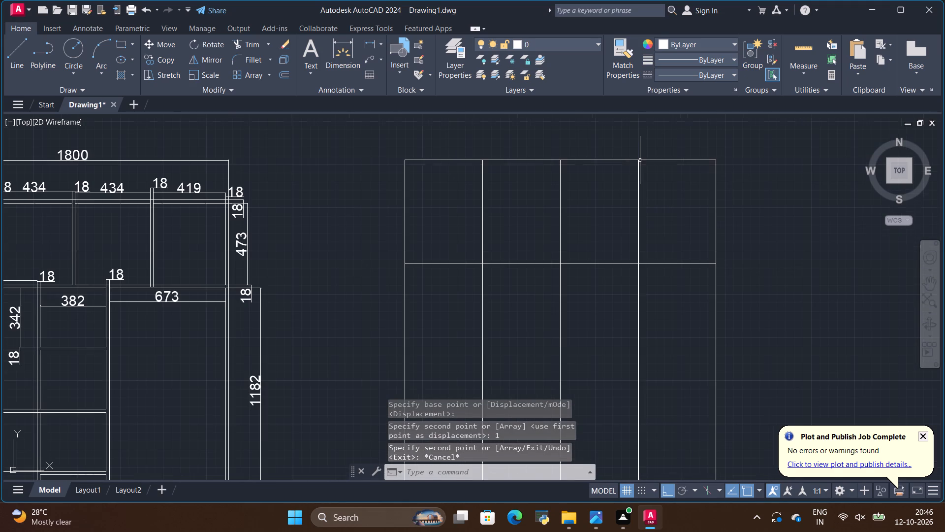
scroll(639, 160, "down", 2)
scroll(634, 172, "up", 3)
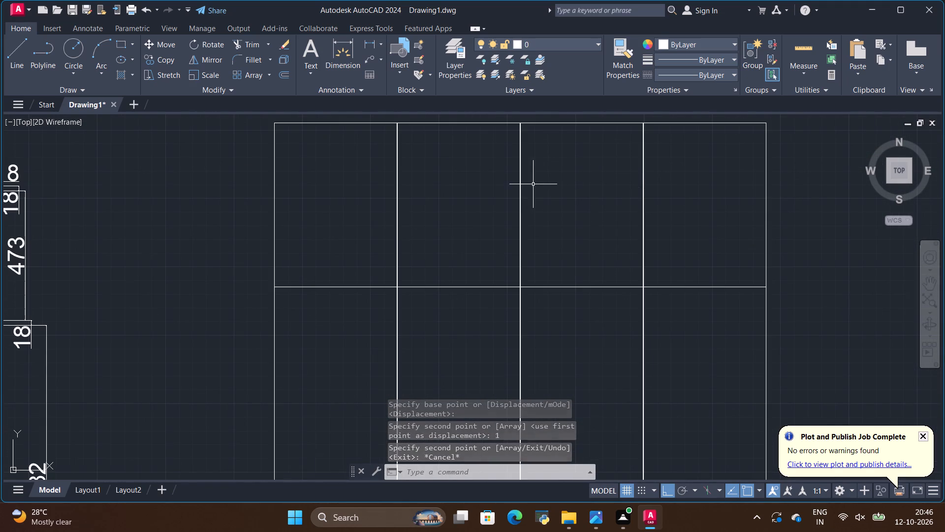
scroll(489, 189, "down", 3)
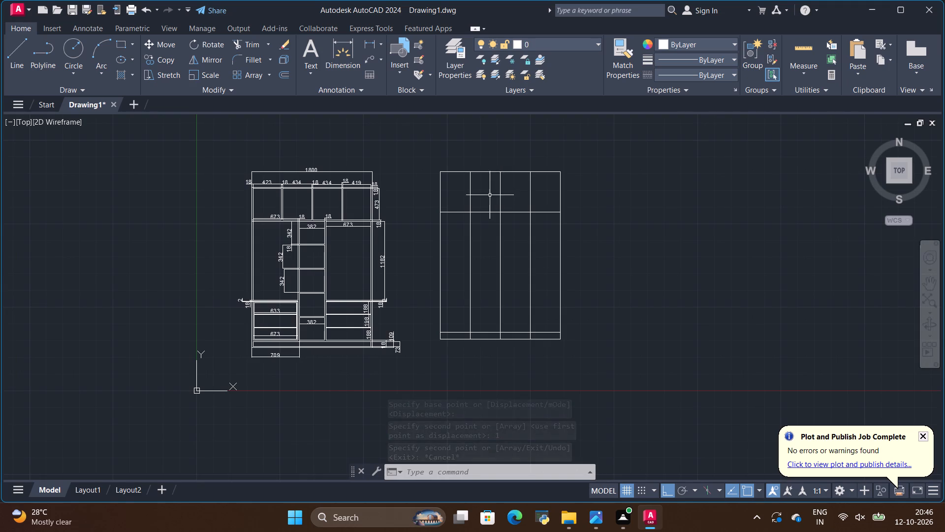
Copy the upper door divider line and the plinth line of the closed elevation 1 unit downward.
key("alt+Tab")
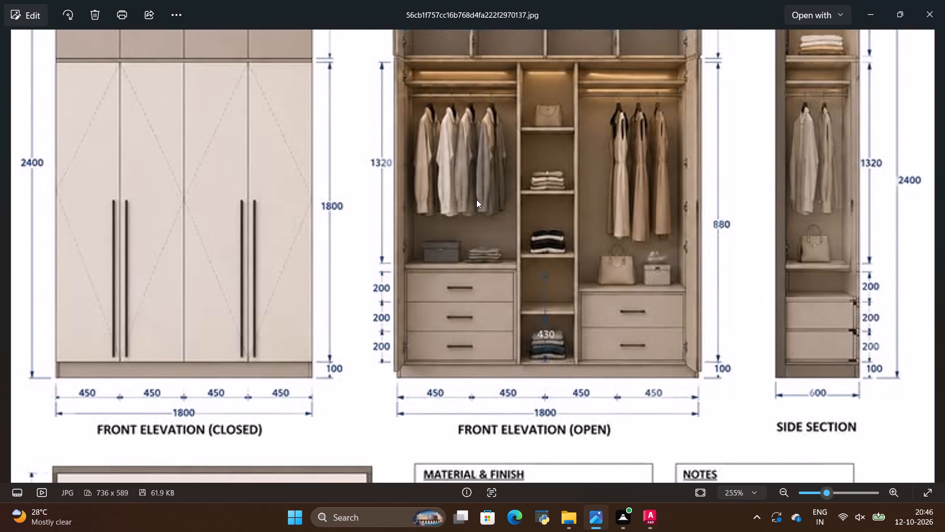
key("alt+Tab")
left_click(490, 211)
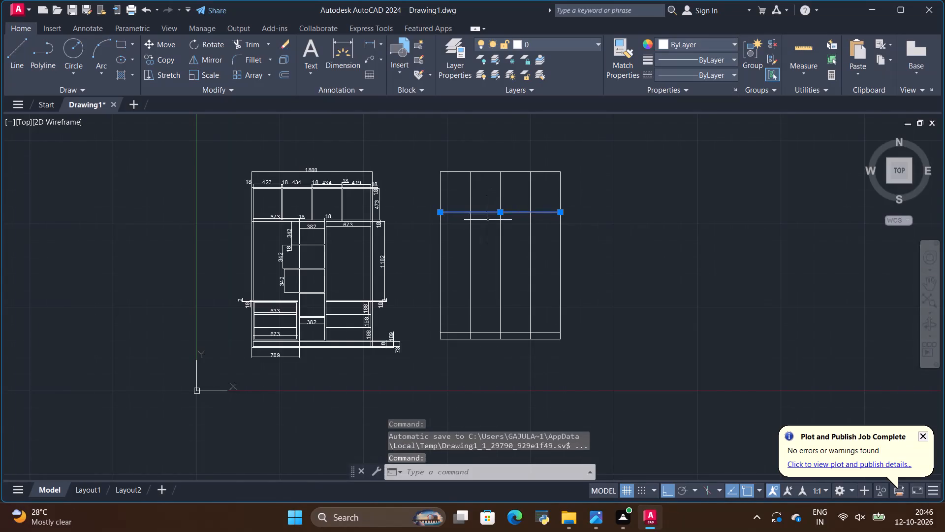
scroll(485, 341, "up", 4)
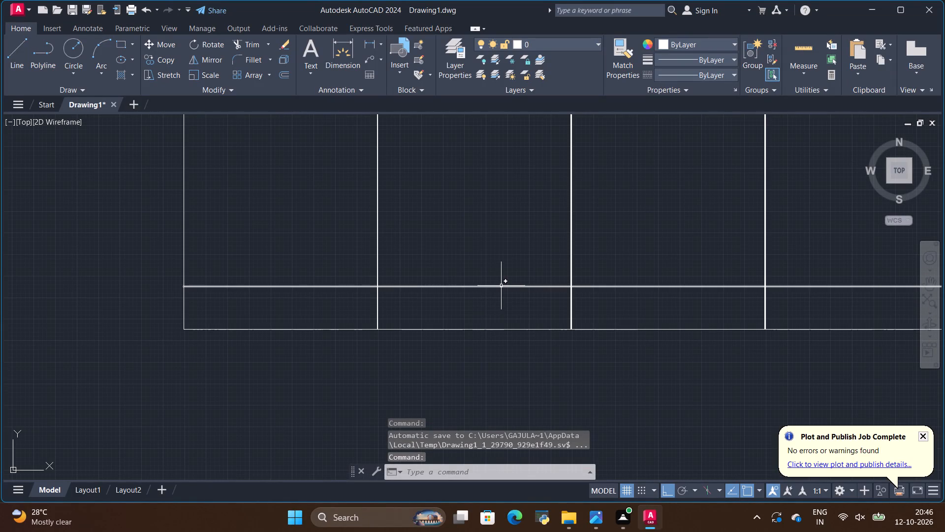
left_click(501, 286)
scroll(500, 285, "down", 4)
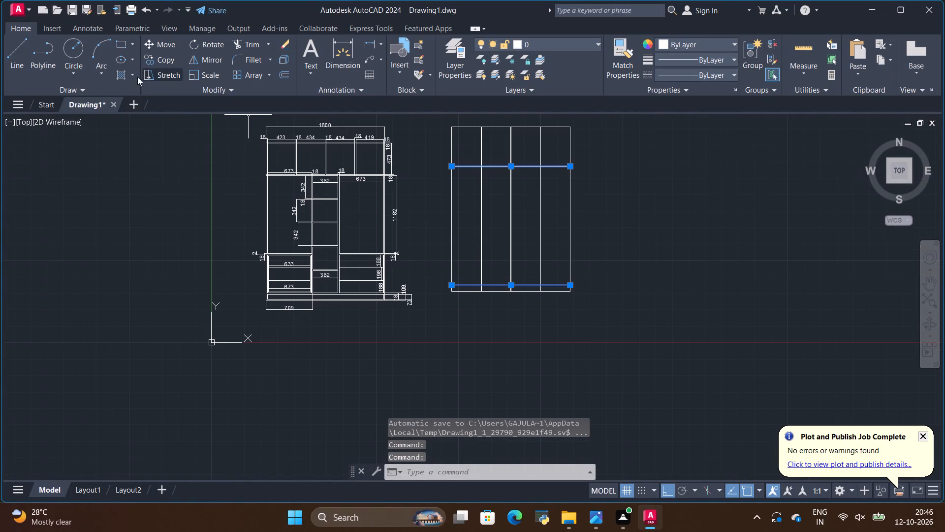
left_click(162, 59)
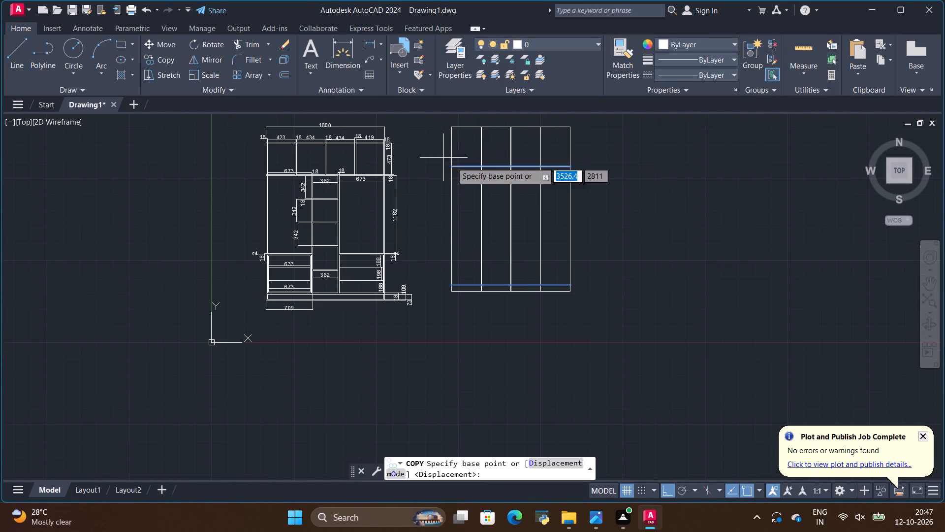
left_click(453, 168)
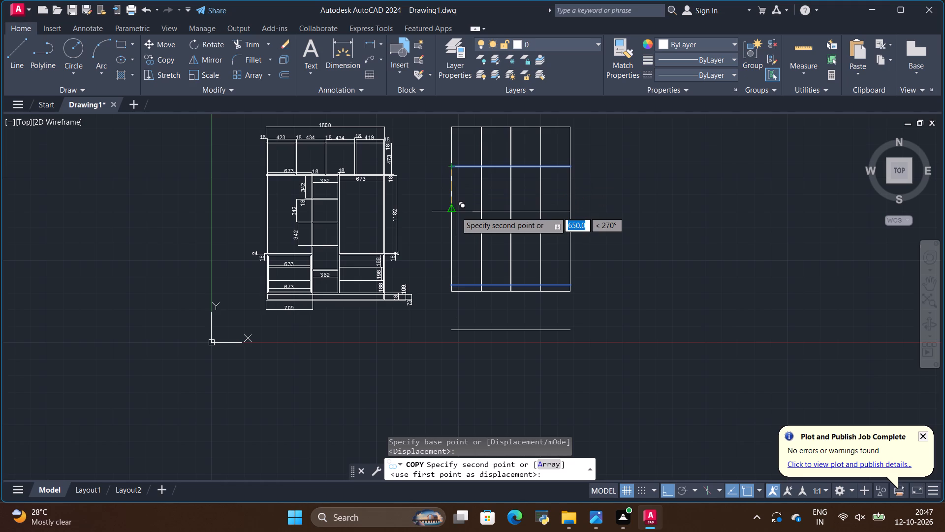
key("BackSpace")
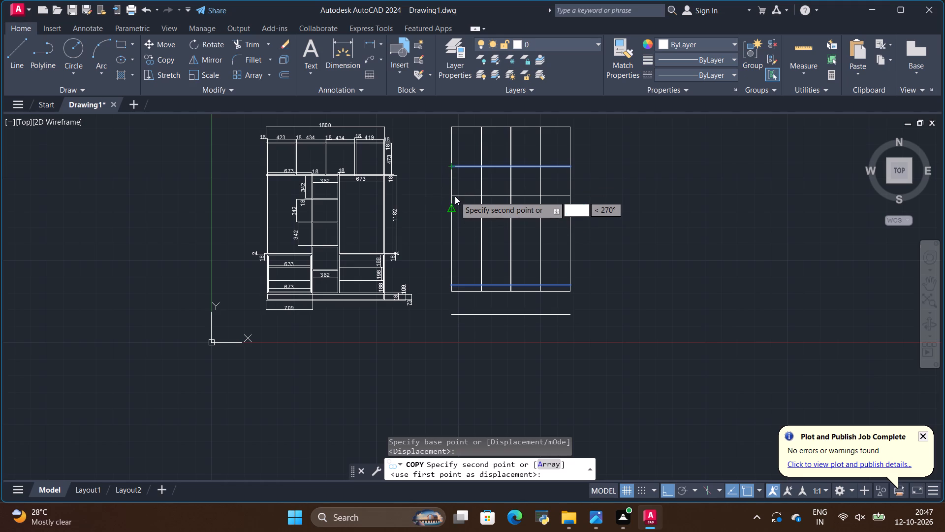
key("1")
key("Return")
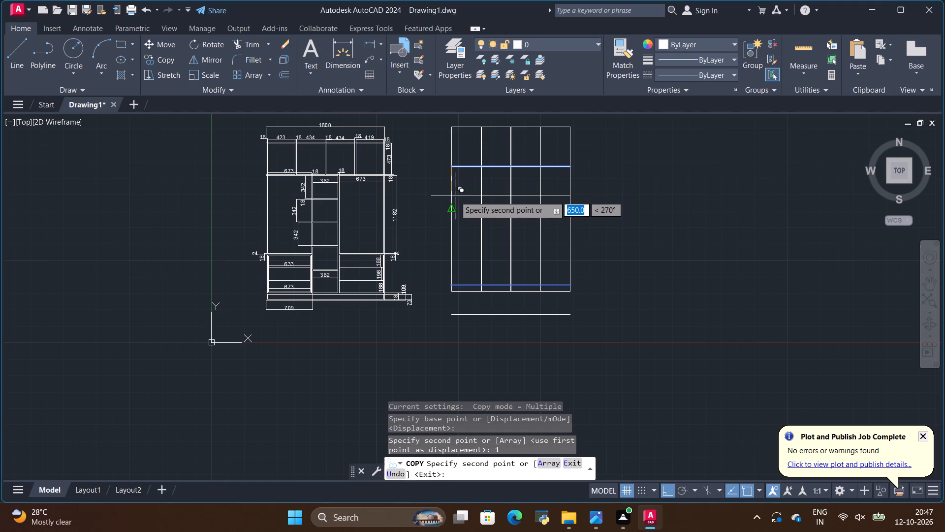
Place a second copy of the same two horizontal lines 1 unit above the originals.
scroll(448, 155, "up", 1)
key("BackSpace")
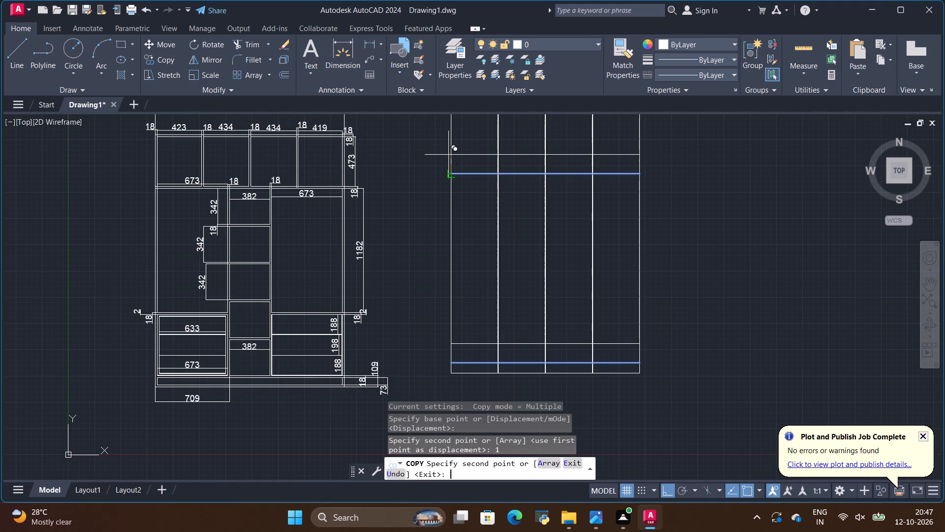
key("1")
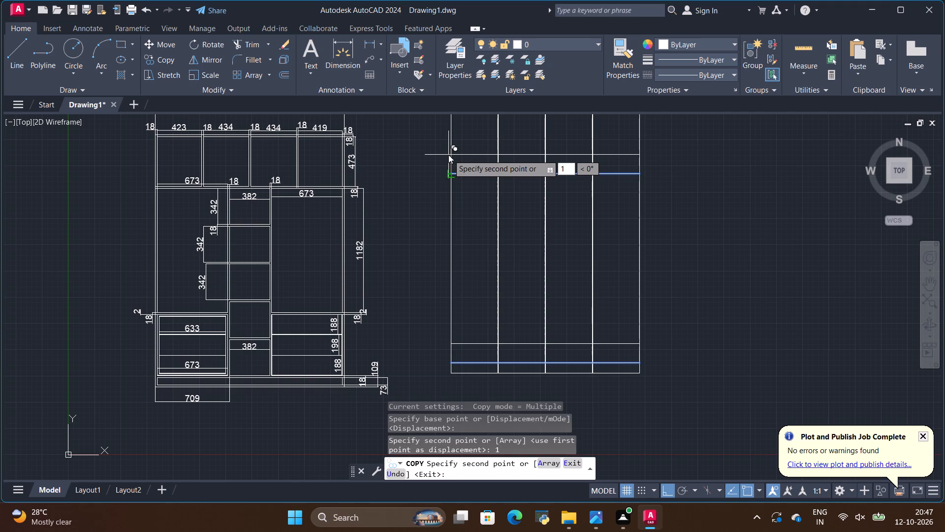
key("Return")
key("Escape")
Trim the centre lines and inner segments where the upper horizontal gap crosses the leftmost door divider, leaving an open gap junction.
scroll(451, 169, "up", 2)
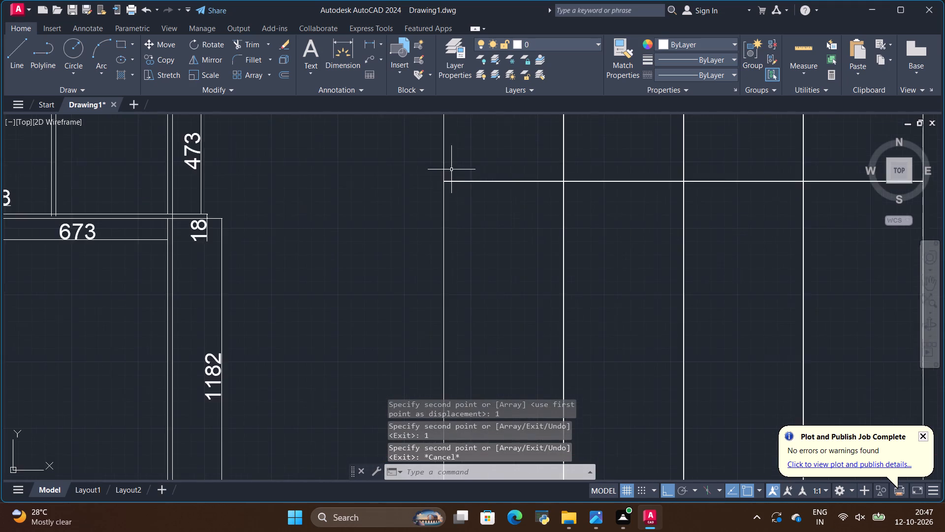
scroll(451, 169, "up", 8)
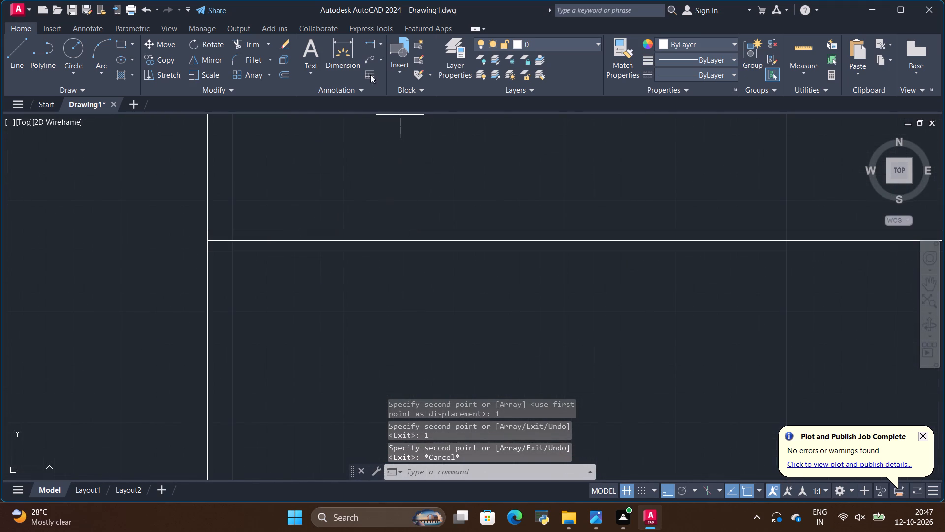
left_click(250, 44)
scroll(215, 136, "down", 3)
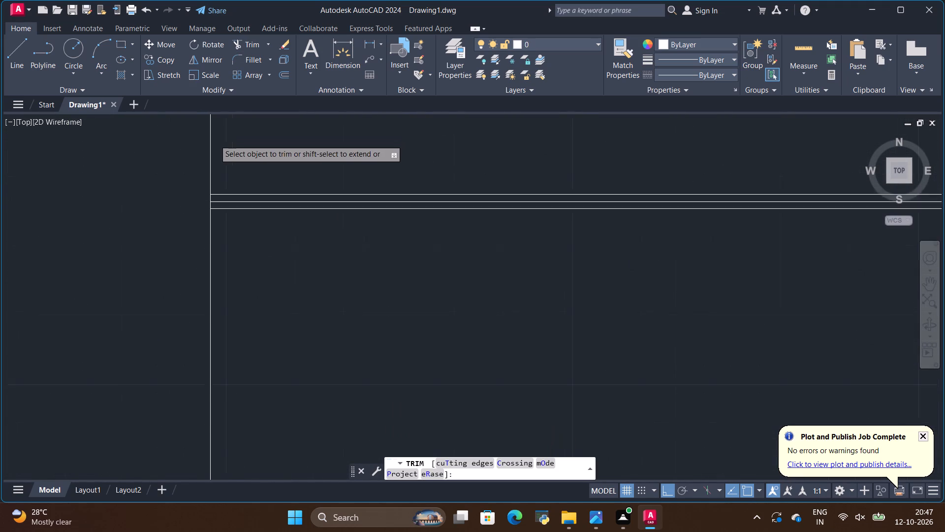
scroll(523, 222, "down", 3)
scroll(757, 197, "up", 2)
scroll(716, 205, "up", 1)
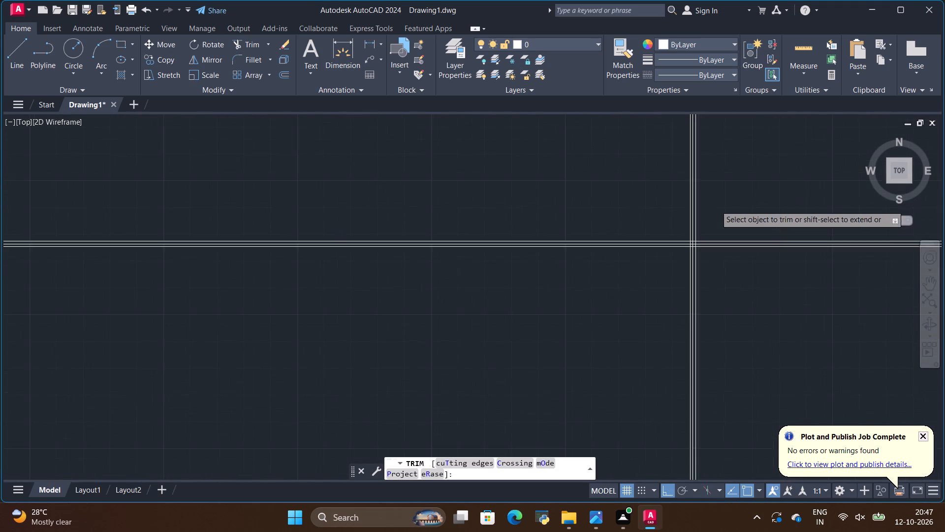
scroll(697, 236, "up", 5)
scroll(663, 179, "down", 3)
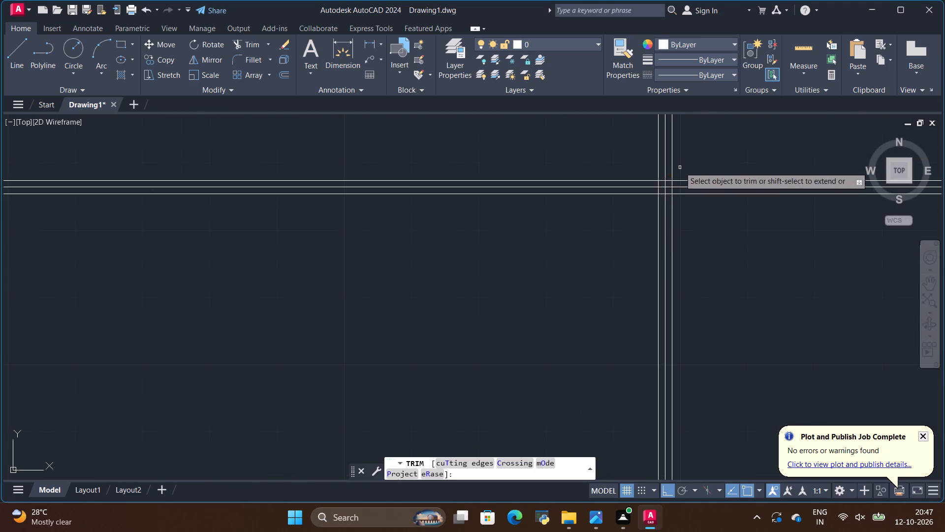
scroll(680, 166, "up", 3)
scroll(624, 230, "up", 2)
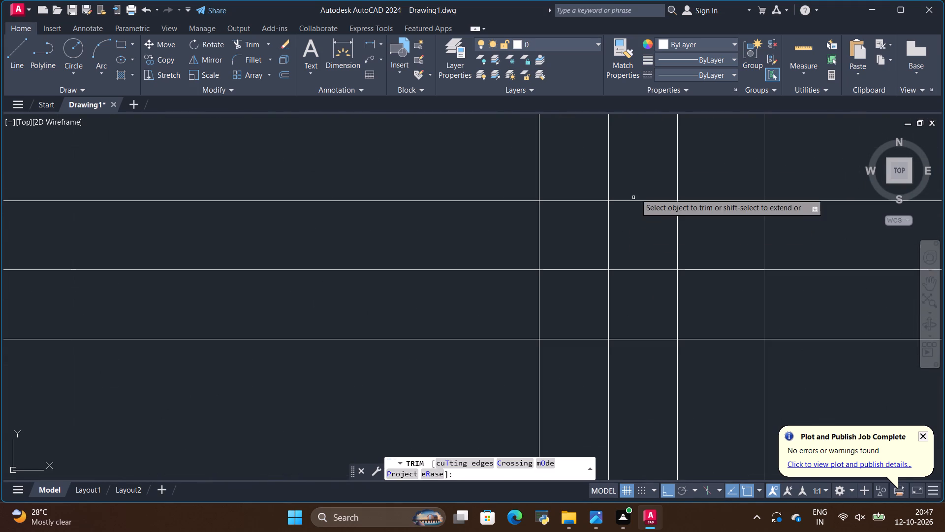
left_click_drag(627, 186, 575, 278)
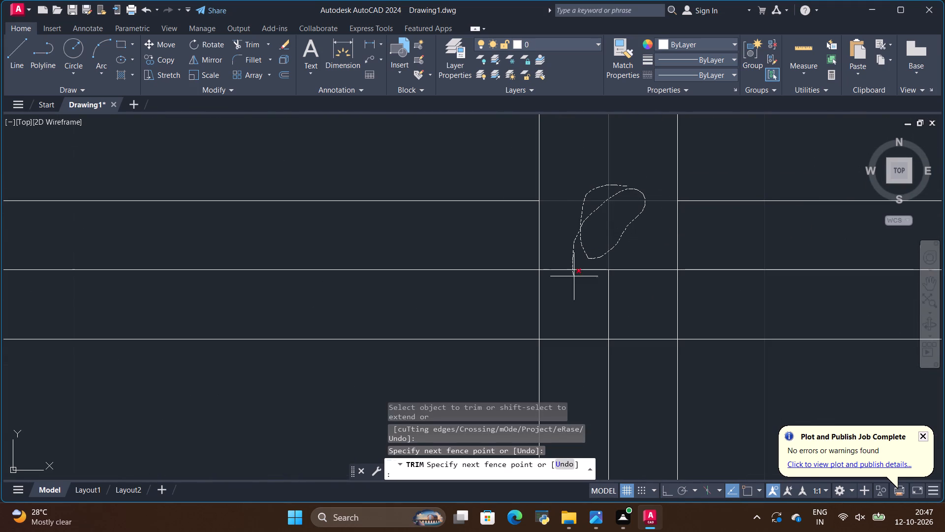
left_click_drag(575, 278, 518, 276)
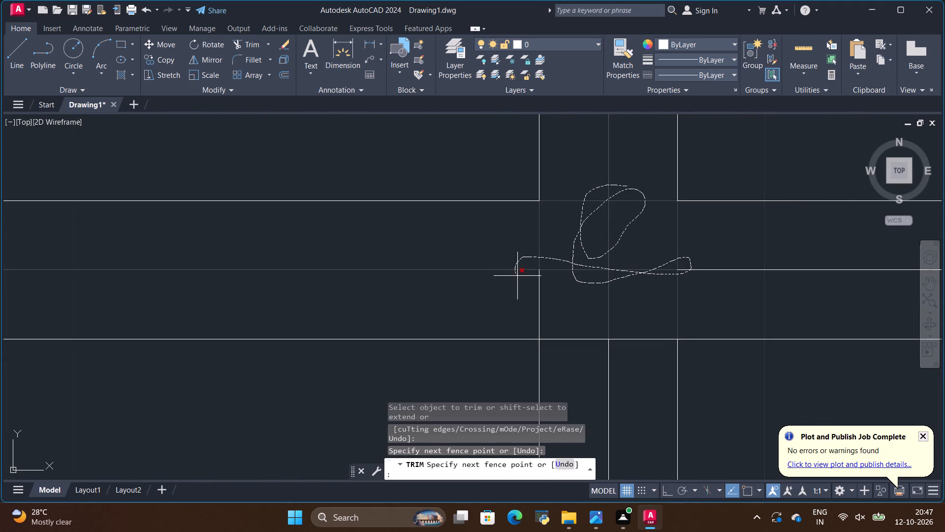
left_click_drag(518, 276, 601, 273)
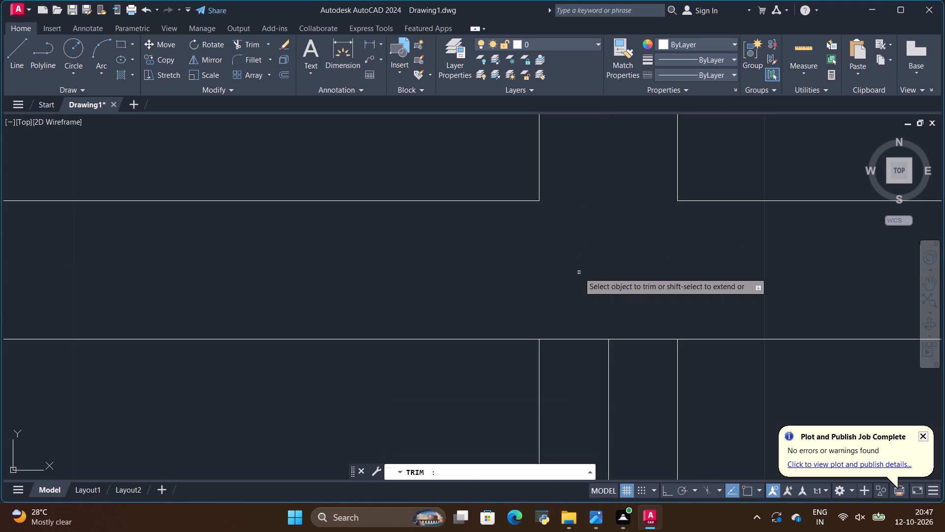
scroll(564, 273, "down", 5)
scroll(546, 276, "up", 5)
left_click_drag(501, 272, 503, 309)
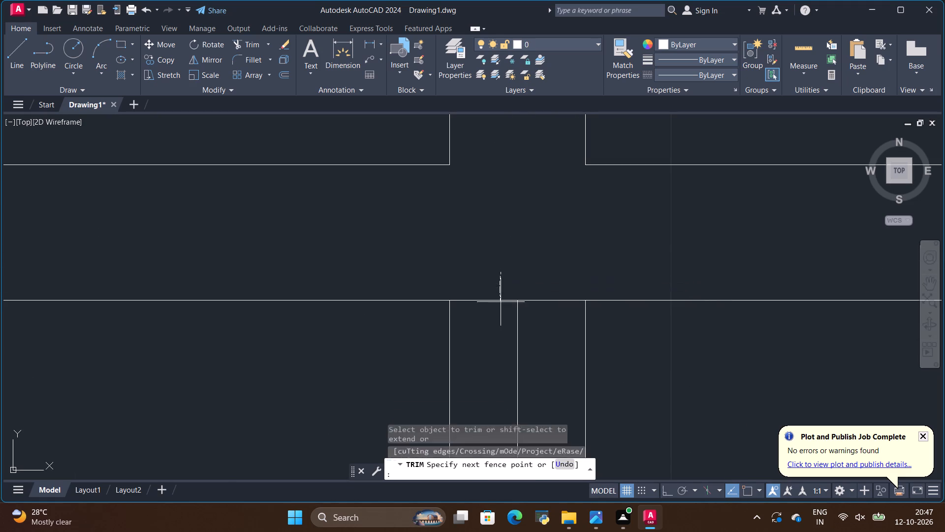
left_click_drag(503, 309, 546, 276)
Trim the vertical centre line and inner segments where the upper horizontal gap crosses the middle door divider.
scroll(439, 268, "down", 12)
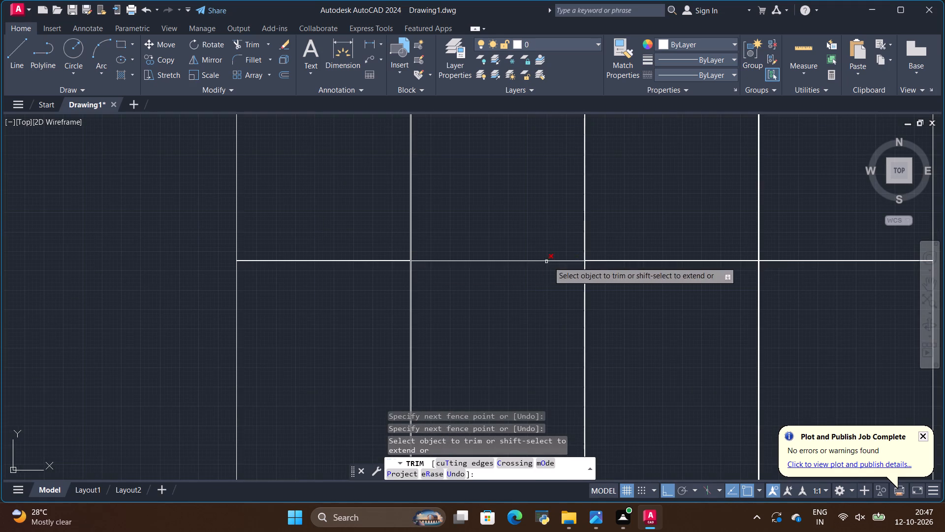
scroll(587, 255, "up", 8)
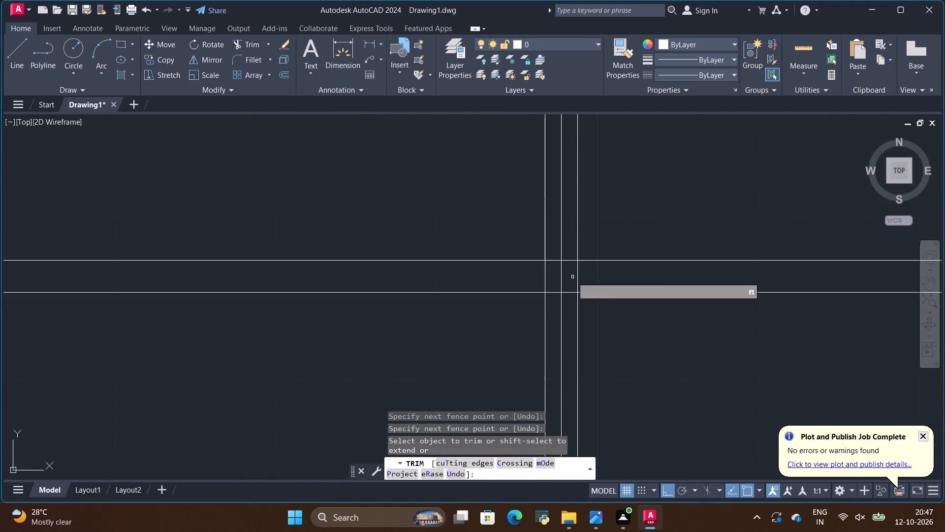
scroll(570, 277, "up", 2)
left_click_drag(564, 206, 554, 224)
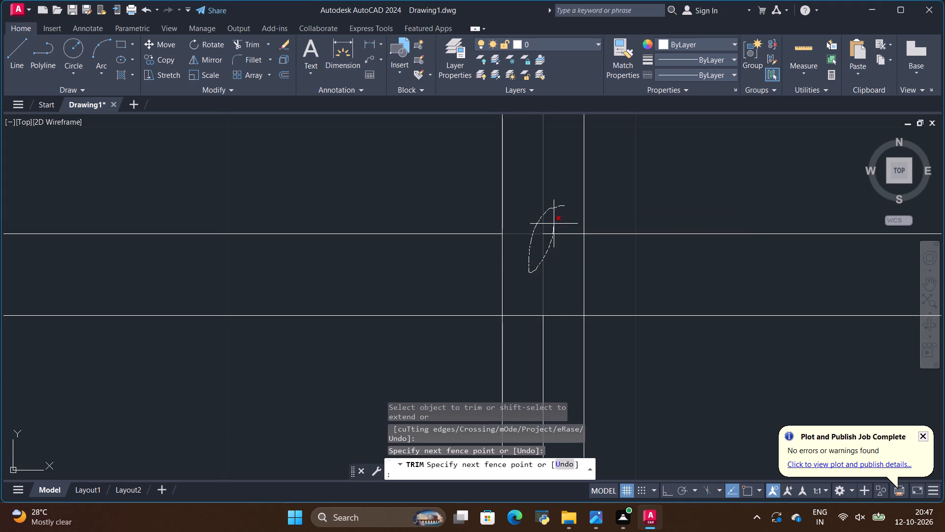
left_click_drag(554, 224, 531, 332)
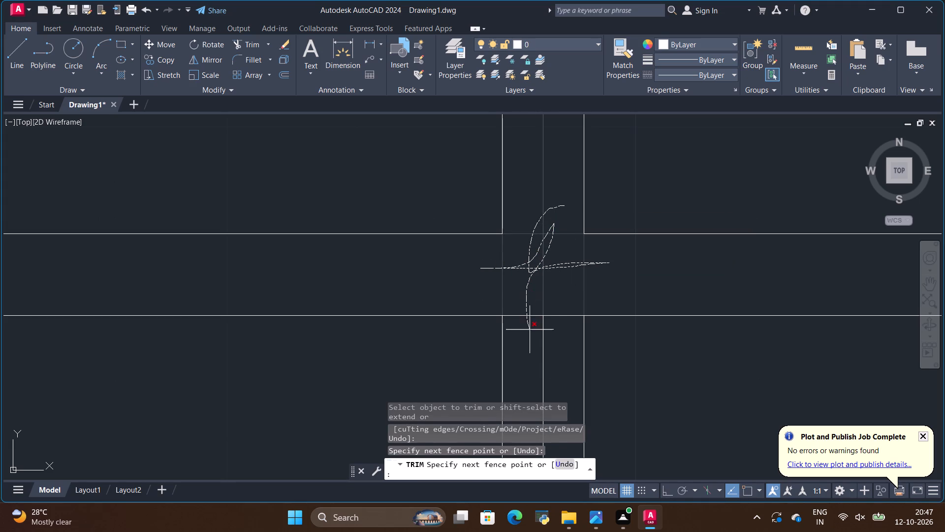
left_click_drag(531, 332, 555, 287)
Trim the vertical centre line and inner segments where the upper horizontal gap crosses the rightmost door divider.
scroll(489, 279, "down", 8)
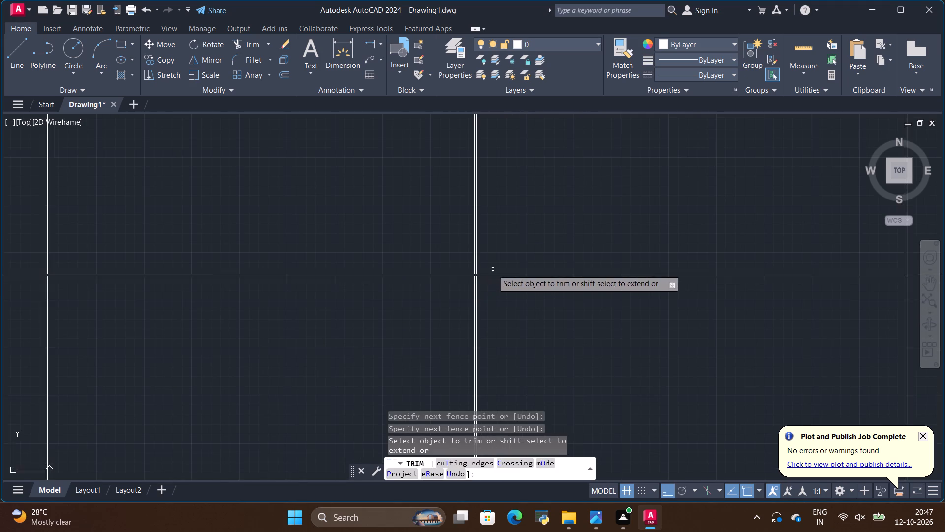
scroll(510, 268, "down", 2)
scroll(691, 266, "up", 3)
scroll(607, 296, "up", 2)
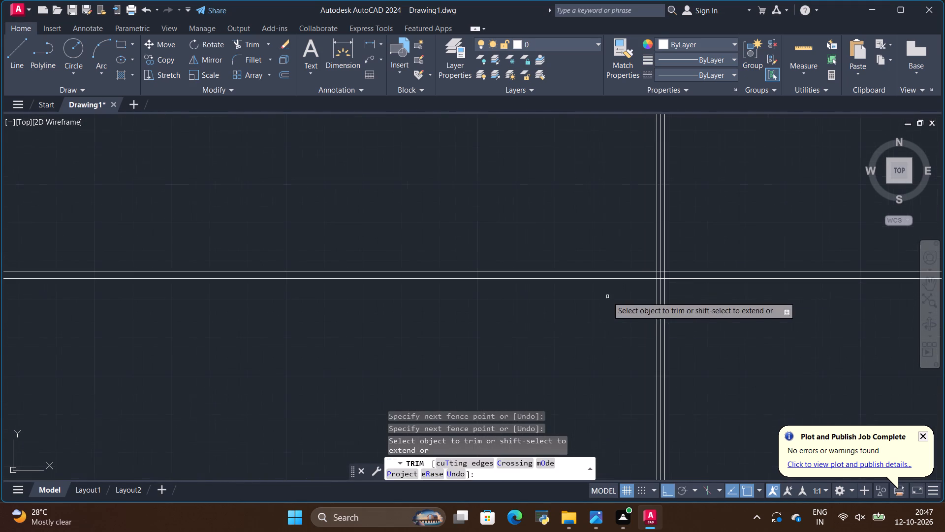
scroll(677, 275, "up", 2)
scroll(634, 274, "up", 4)
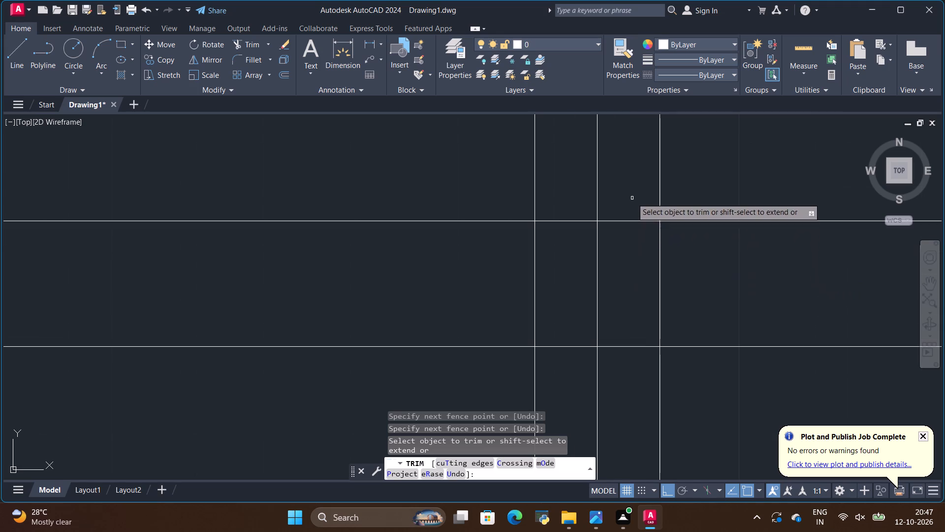
scroll(655, 233, "down", 2)
left_click_drag(650, 211, 617, 258)
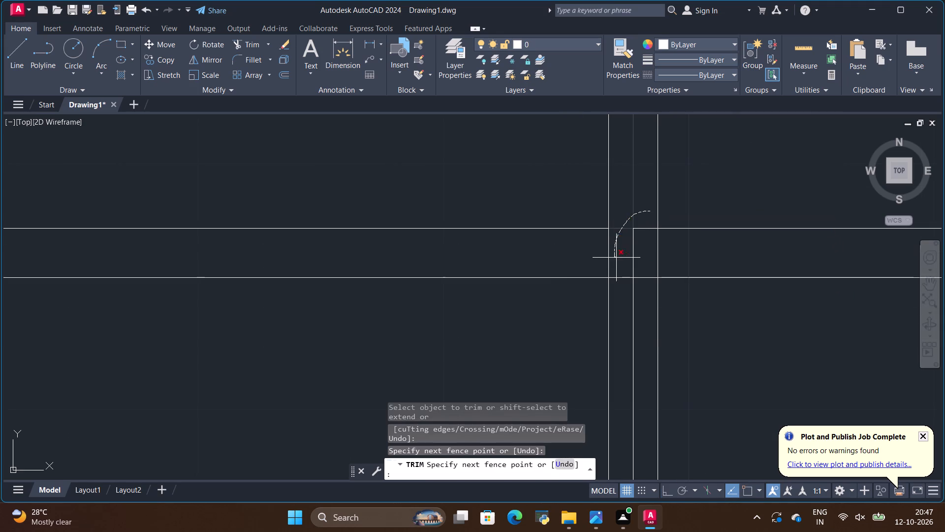
left_click_drag(617, 258, 648, 276)
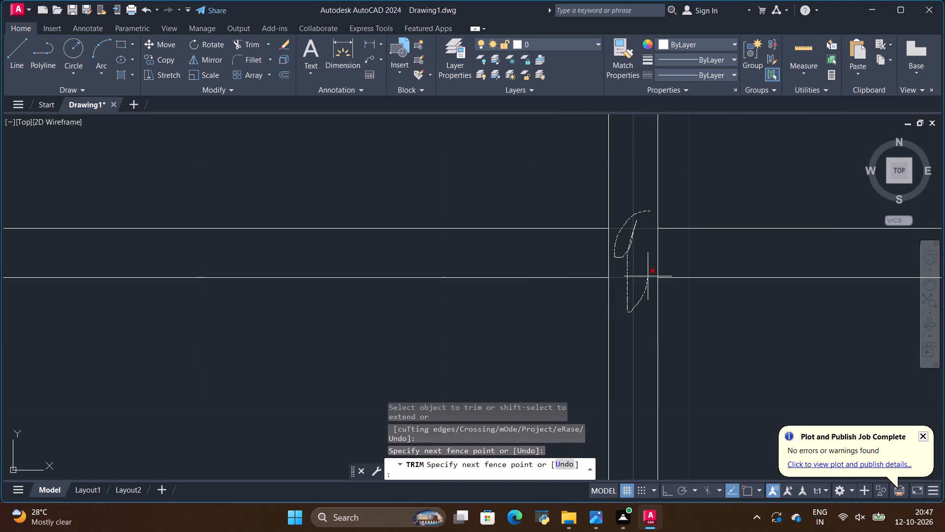
left_click_drag(648, 276, 584, 255)
Trim the horizontal centre line and inner segments where the lower horizontal gap crosses the leftmost door divider.
scroll(556, 259, "down", 7)
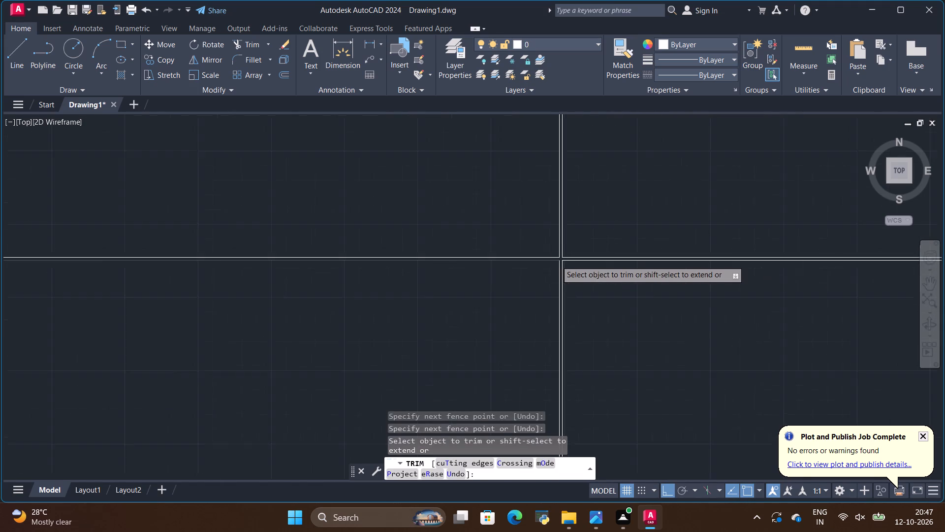
scroll(556, 261, "down", 1)
scroll(805, 255, "down", 5)
scroll(659, 255, "down", 3)
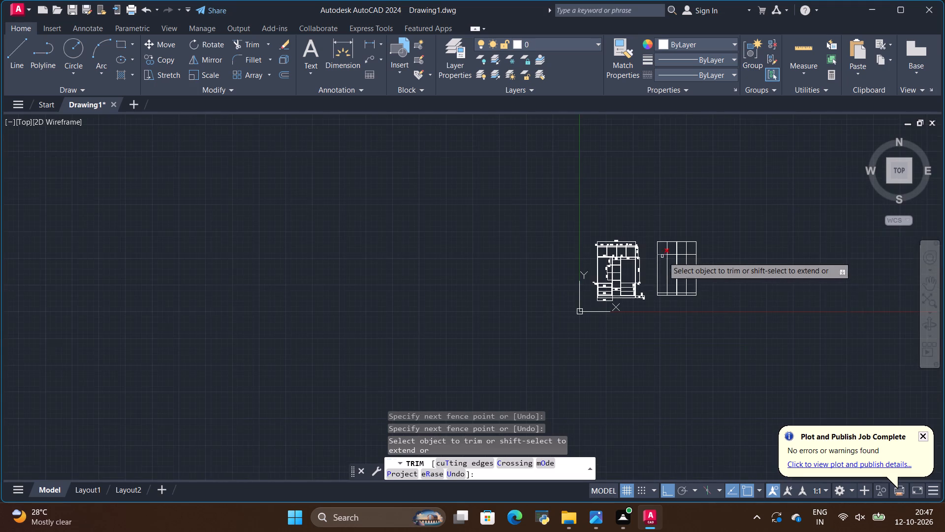
scroll(685, 295, "up", 3)
scroll(602, 283, "up", 5)
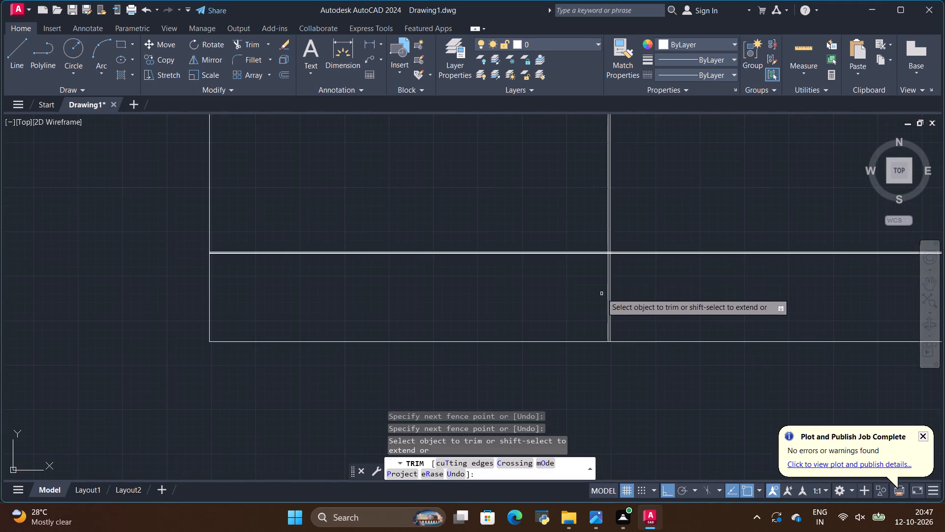
scroll(614, 250, "up", 7)
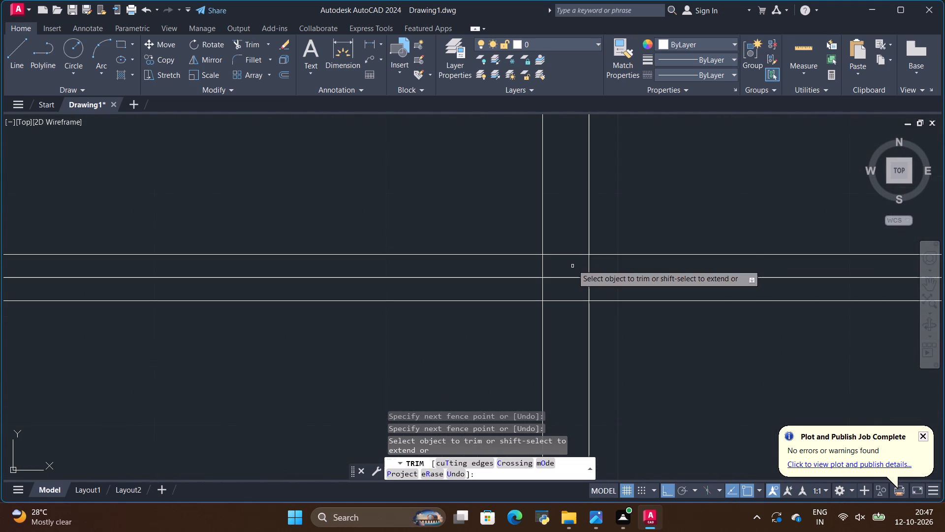
left_click_drag(573, 236, 609, 272)
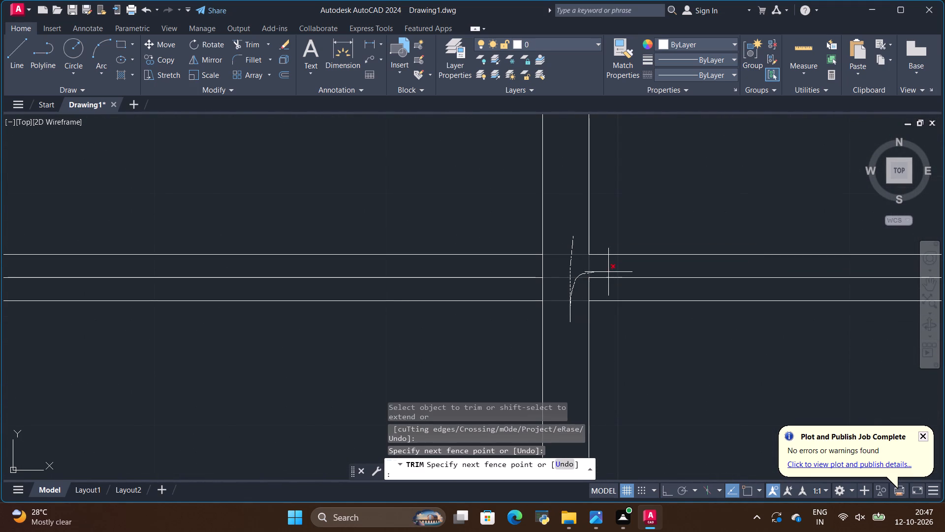
left_click_drag(609, 272, 554, 281)
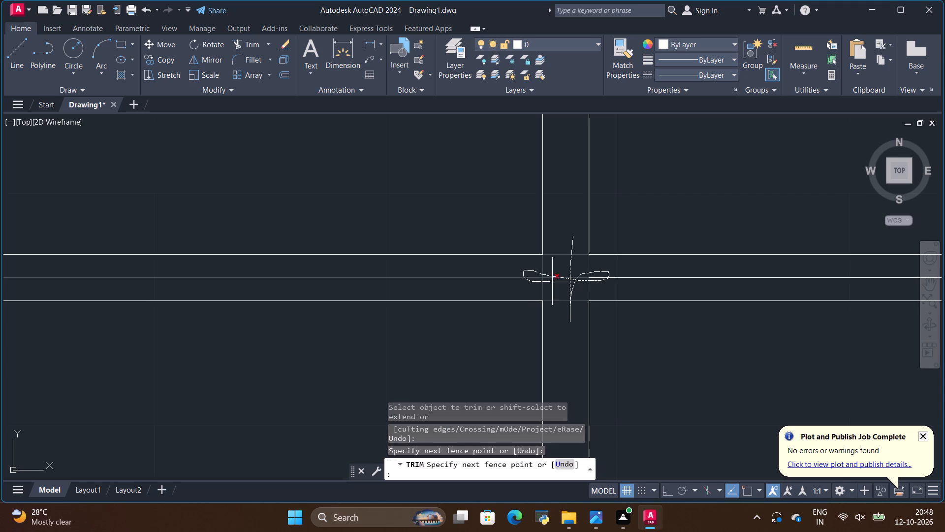
left_click_drag(554, 281, 615, 276)
Trim the inner segments where the lower horizontal gap crosses the middle door divider, leaving an open gap junction.
scroll(416, 287, "down", 4)
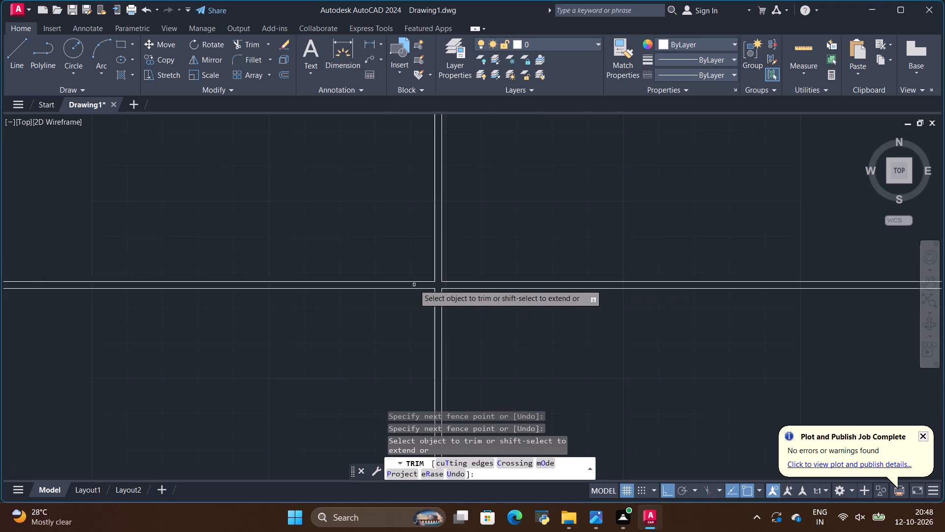
scroll(414, 284, "down", 5)
scroll(591, 280, "up", 2)
scroll(537, 292, "up", 3)
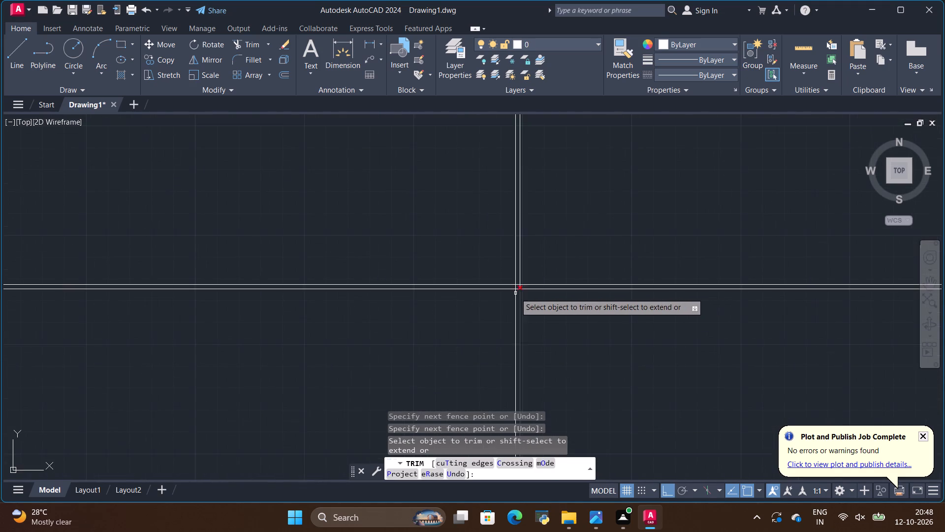
scroll(515, 293, "up", 5)
left_click_drag(544, 200, 539, 241)
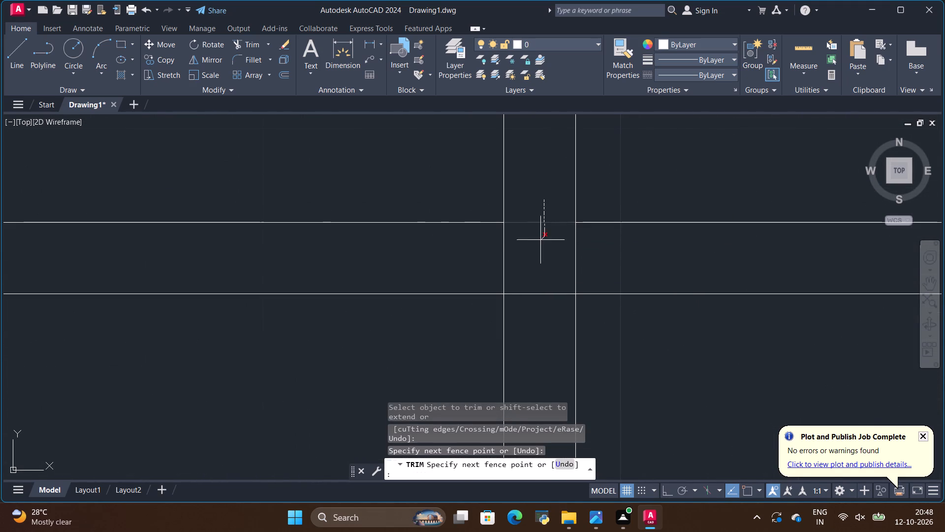
left_click_drag(539, 241, 543, 331)
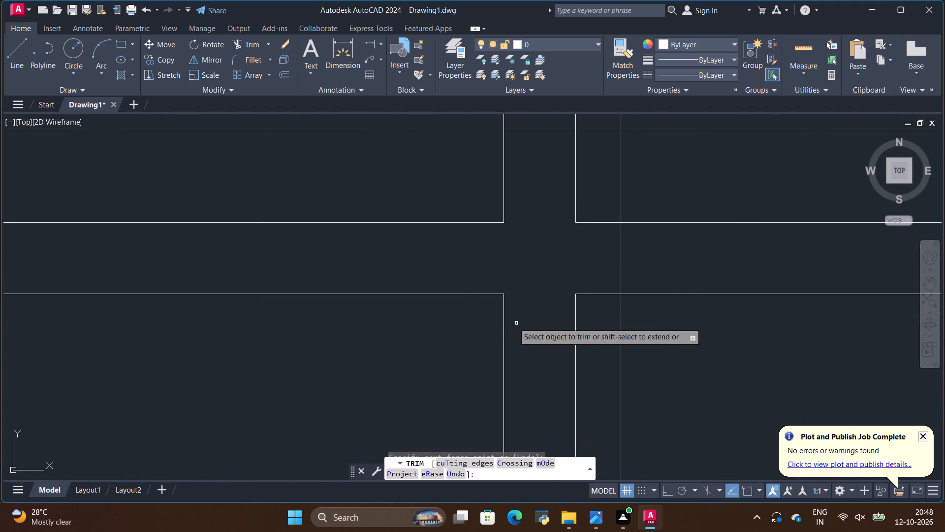
Trim the inner segments where the lower horizontal gap crosses the rightmost door divider, leaving an open gap junction.
scroll(456, 298, "down", 9)
scroll(673, 289, "up", 3)
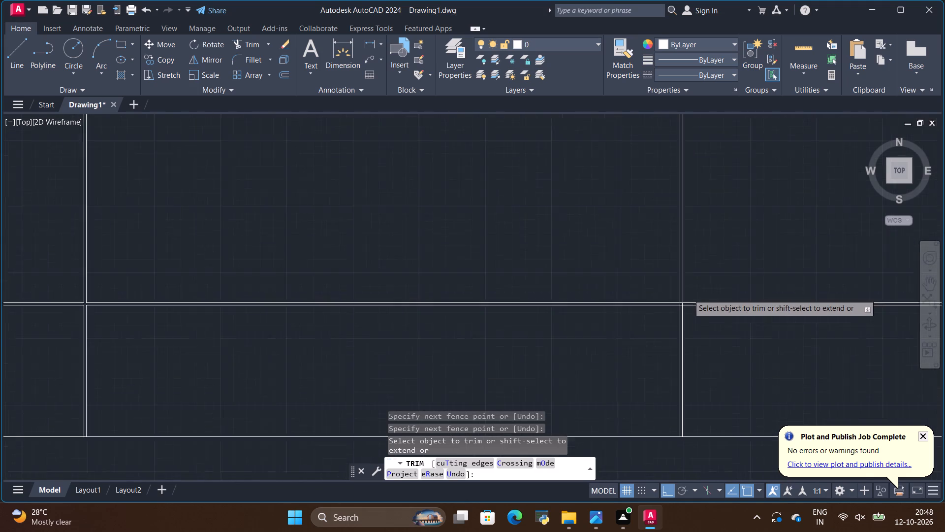
scroll(687, 314, "up", 3)
scroll(626, 296, "up", 4)
scroll(626, 247, "down", 3)
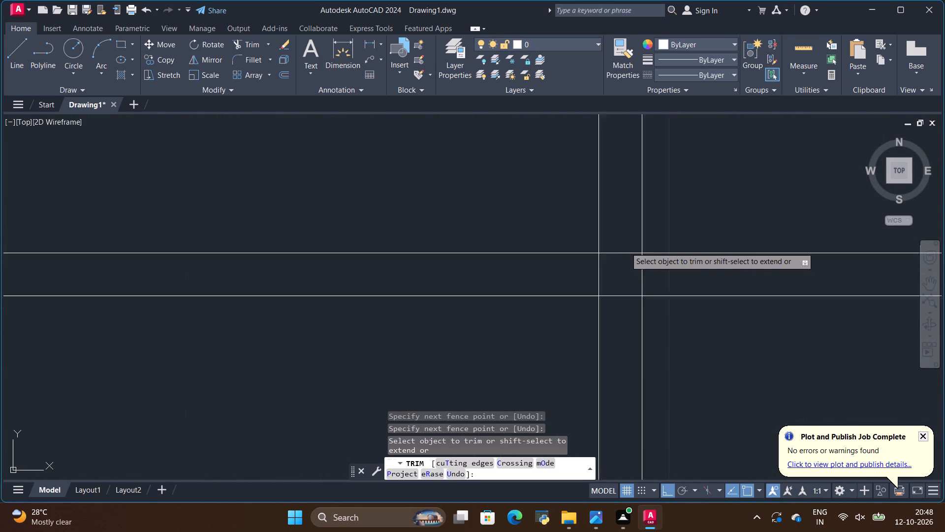
scroll(628, 239, "up", 1)
left_click_drag(626, 238, 614, 279)
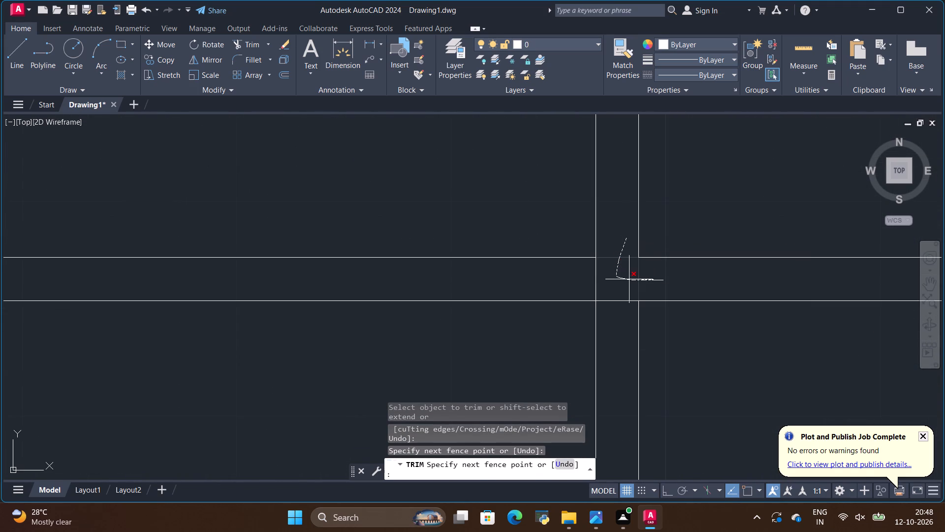
left_click_drag(614, 279, 610, 333)
Review the trimmed closed elevation against the reference image, checking the top edge and upper cabinet doors.
scroll(609, 307, "down", 4)
scroll(670, 295, "down", 5)
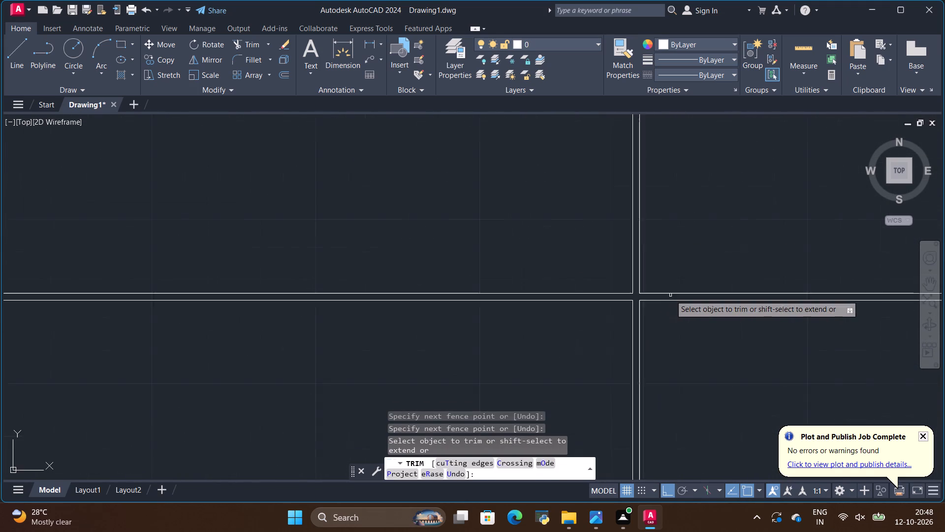
scroll(470, 308, "down", 1)
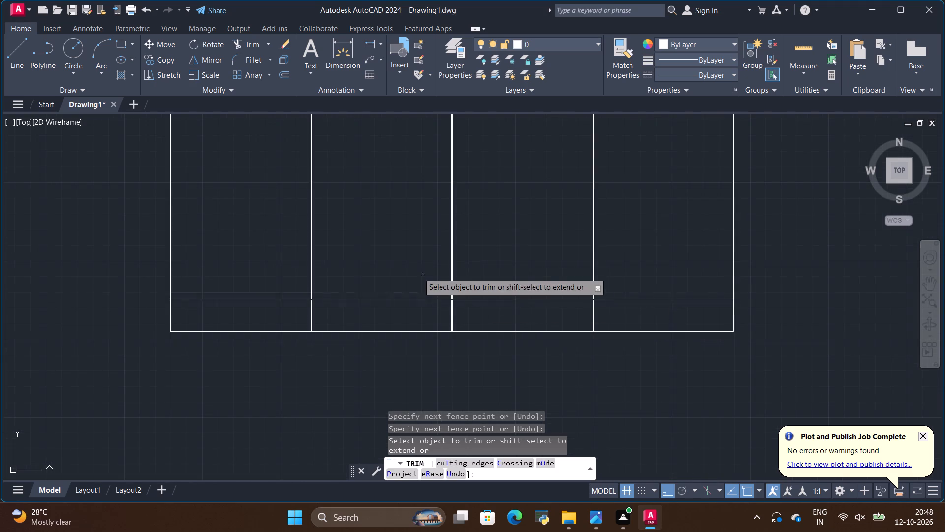
scroll(409, 271, "up", 3)
scroll(568, 323, "down", 7)
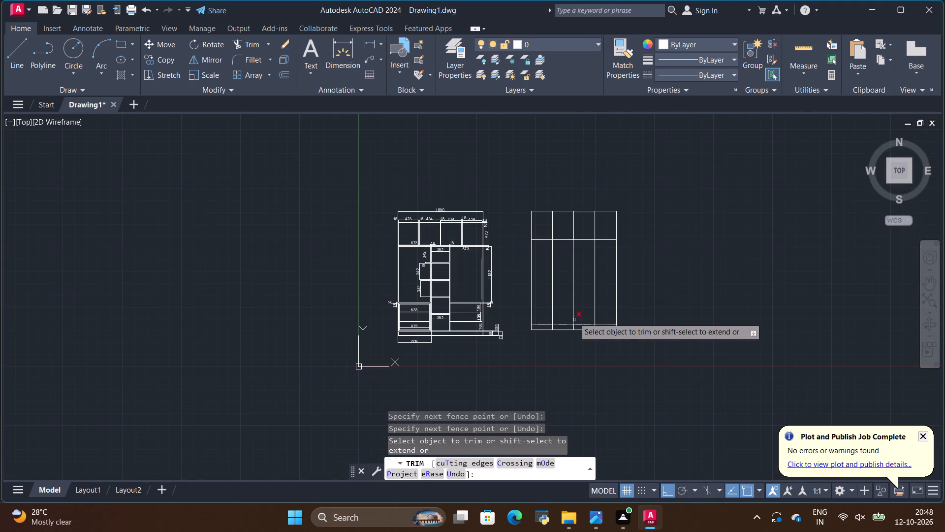
scroll(558, 246, "up", 2)
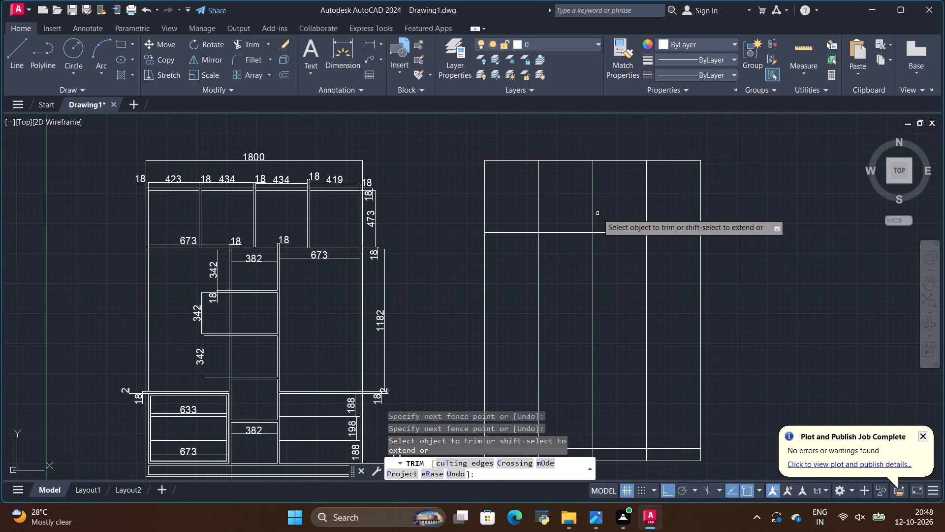
key("alt+Tab")
key("alt+Tab")
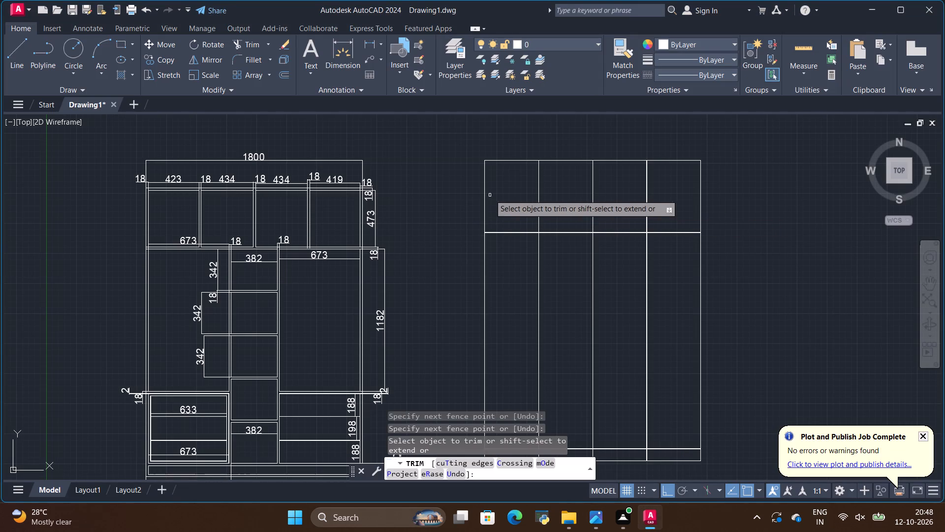
scroll(515, 154, "up", 4)
scroll(631, 169, "up", 3)
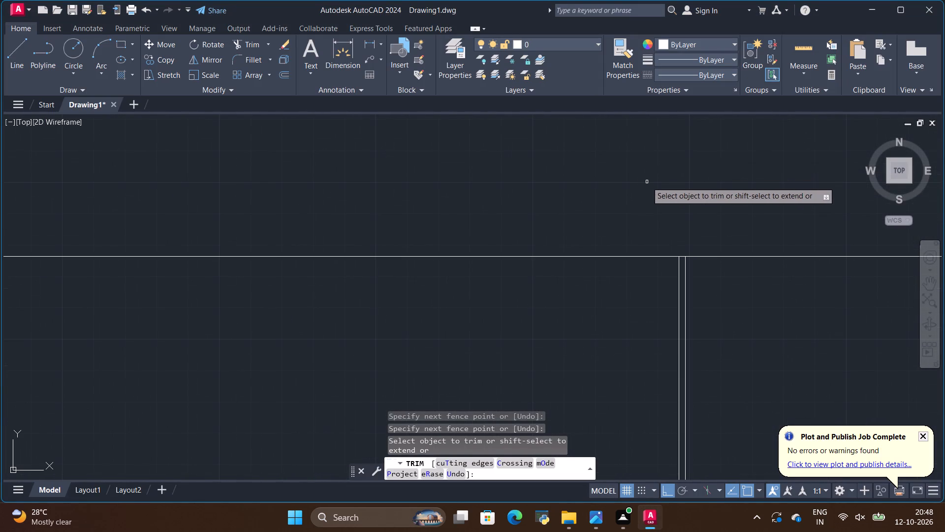
scroll(681, 201, "down", 4)
key("alt+Tab")
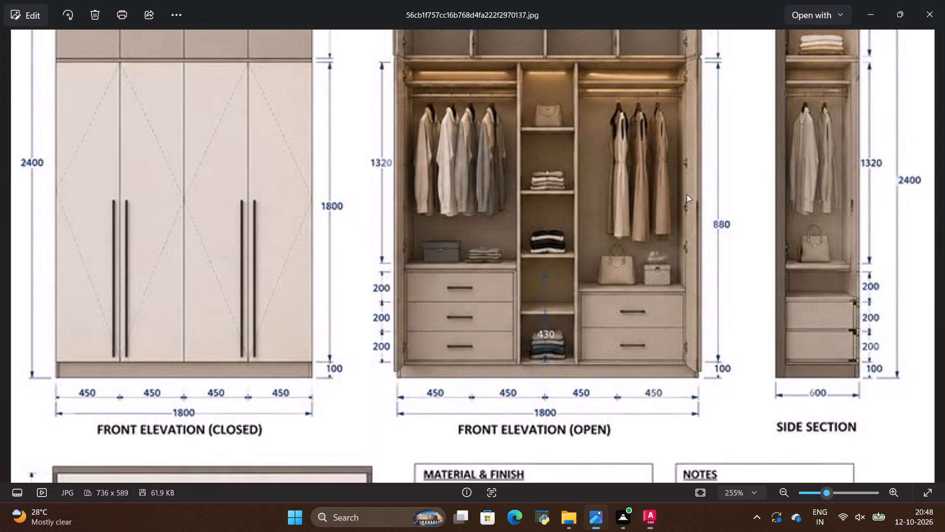
scroll(668, 245, "down", 5)
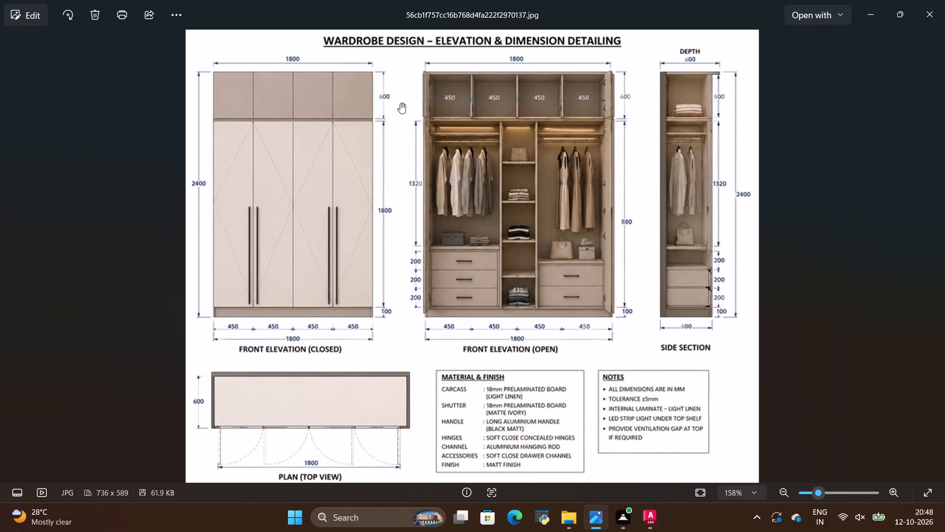
scroll(296, 75, "up", 2)
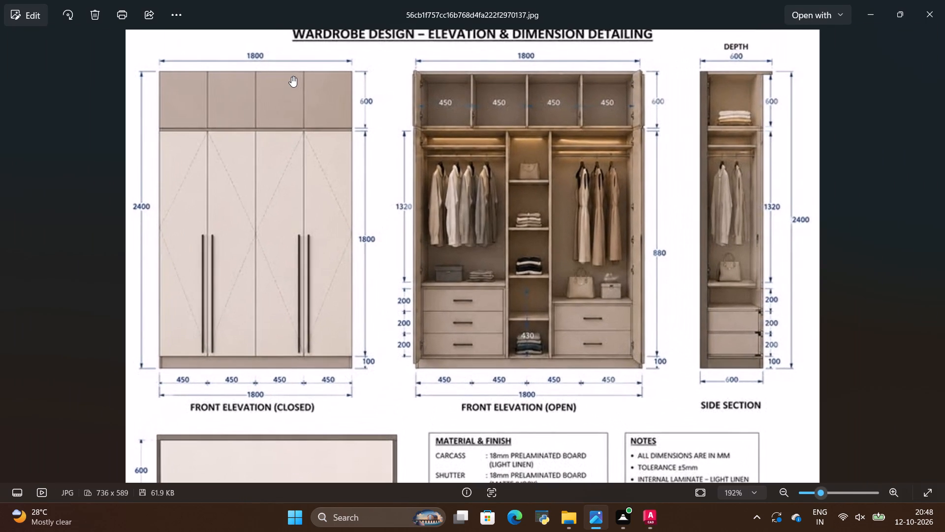
key("alt+Tab")
key("alt+Tab")
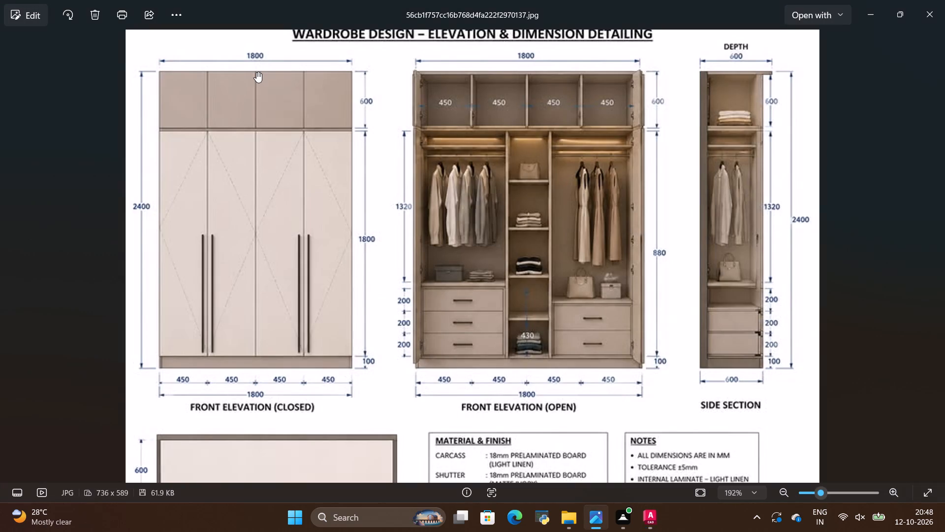
key("alt+Tab")
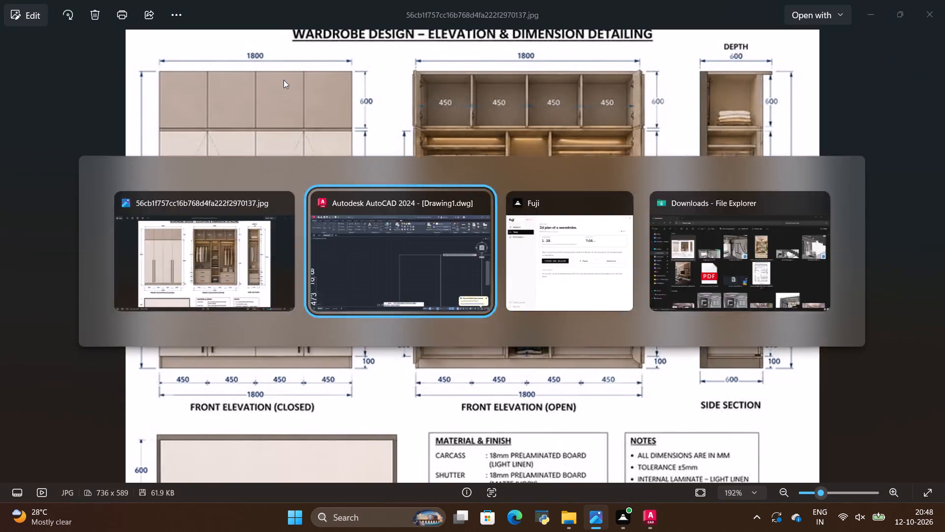
scroll(441, 145, "down", 2)
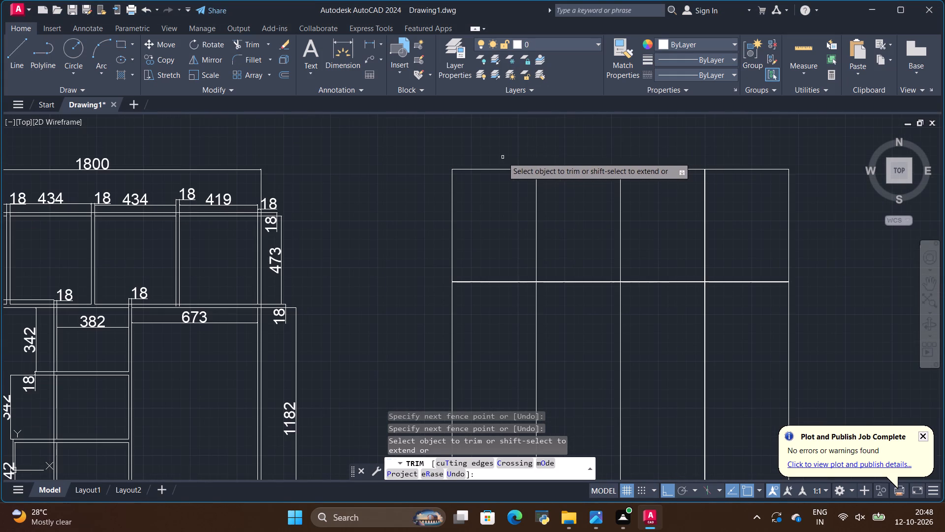
key("Escape")
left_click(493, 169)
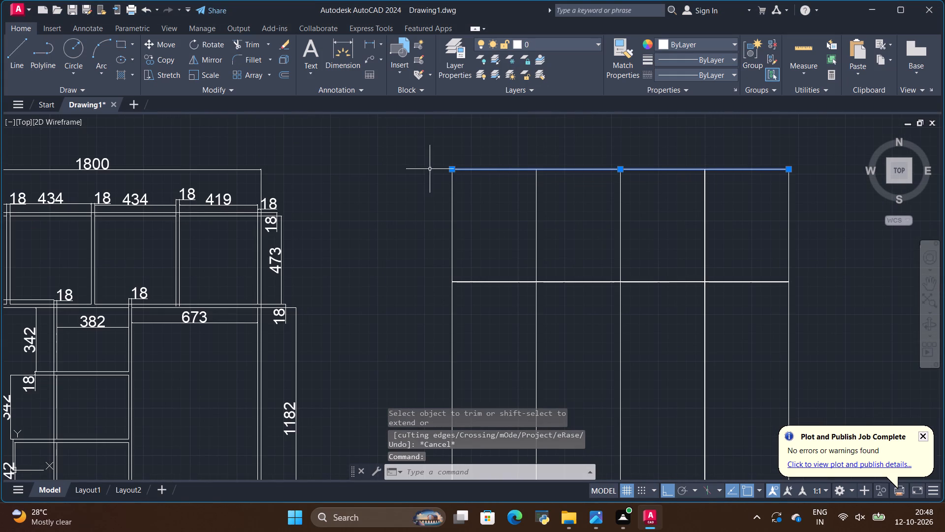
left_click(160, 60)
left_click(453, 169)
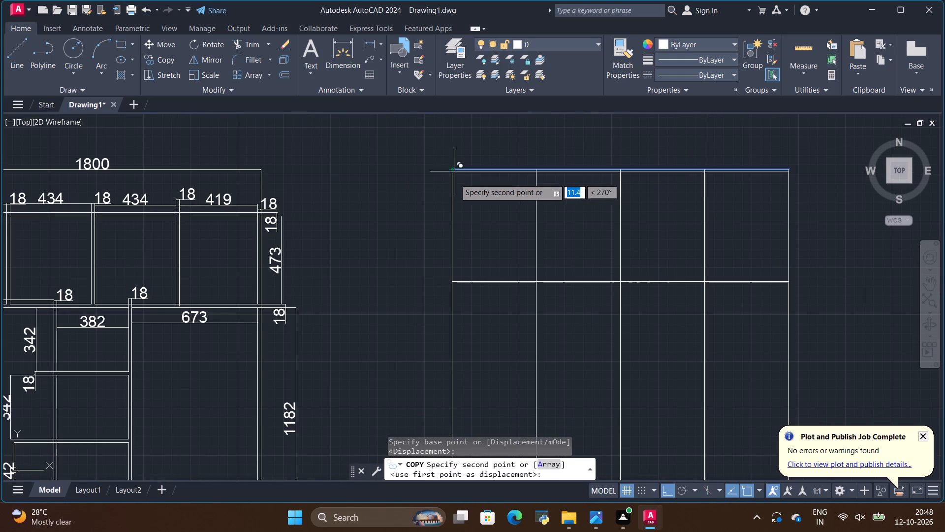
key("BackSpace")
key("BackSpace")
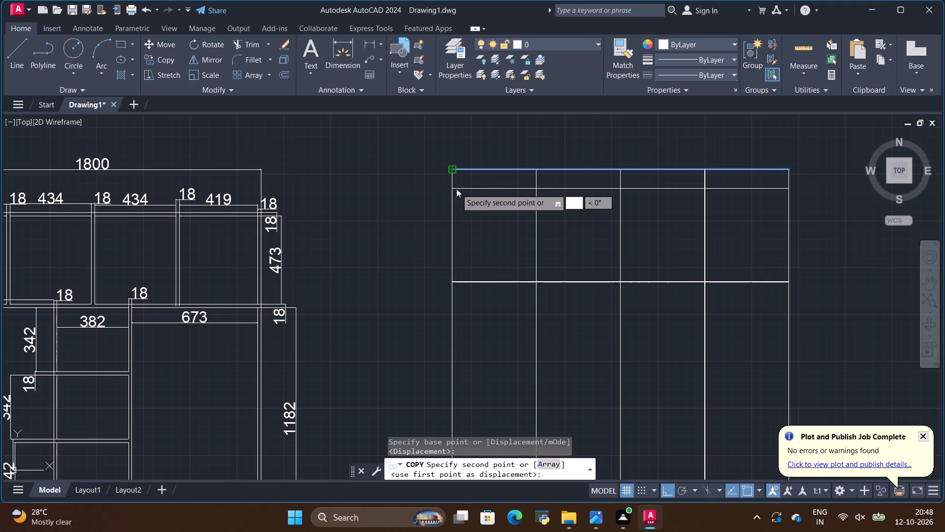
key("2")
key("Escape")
Examine the closed front elevation's upper cabinets, top edge and door gaps in the reference image, and return to the AutoCAD drawing.
key("alt+Tab")
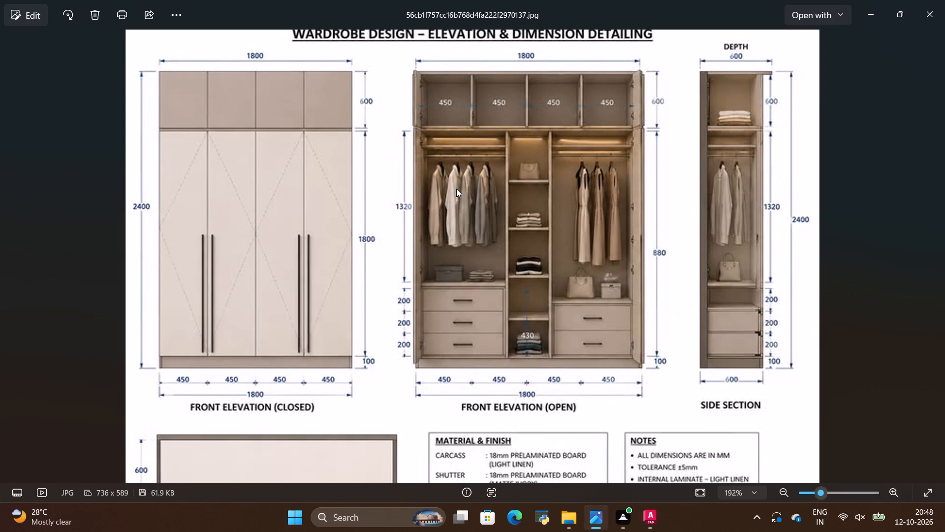
scroll(229, 100, "up", 9)
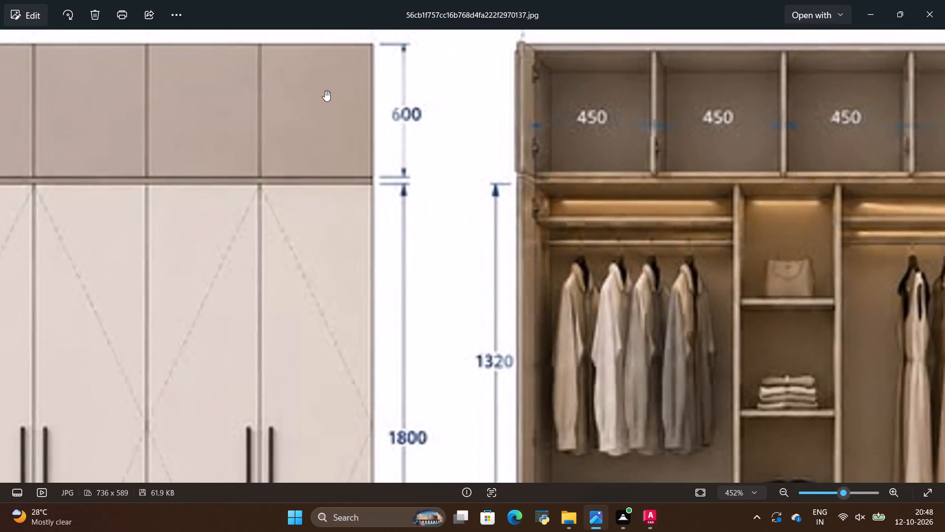
scroll(325, 91, "up", 3)
scroll(492, 212, "down", 10)
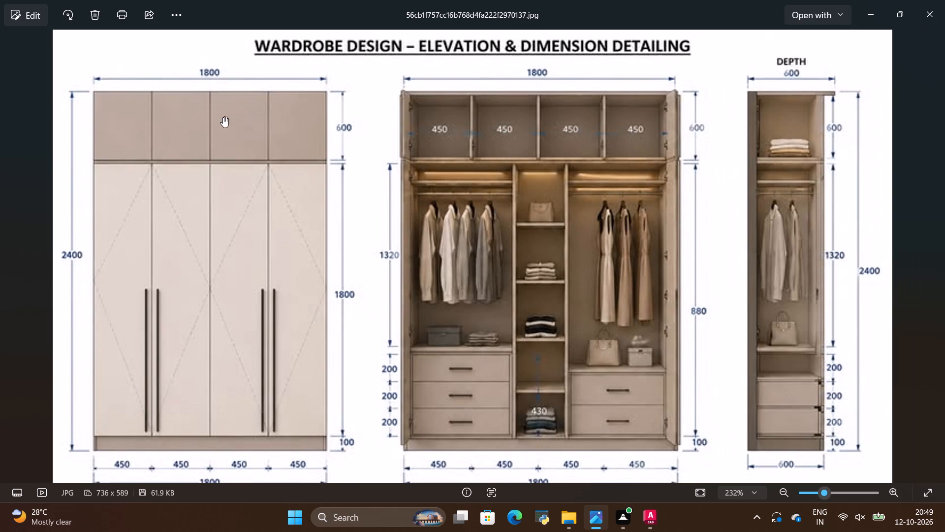
scroll(128, 125, "up", 4)
scroll(252, 162, "down", 3)
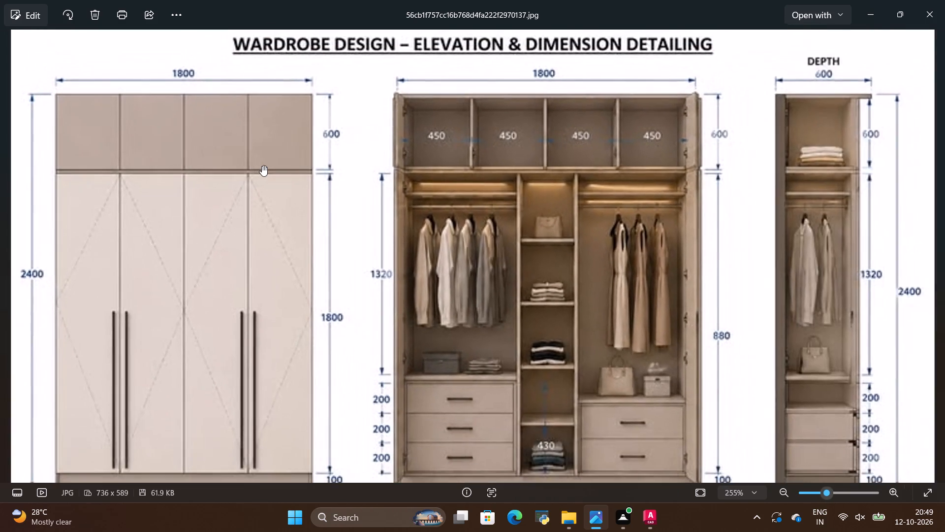
scroll(262, 166, "down", 2)
key("alt+Tab")
scroll(422, 181, "down", 2)
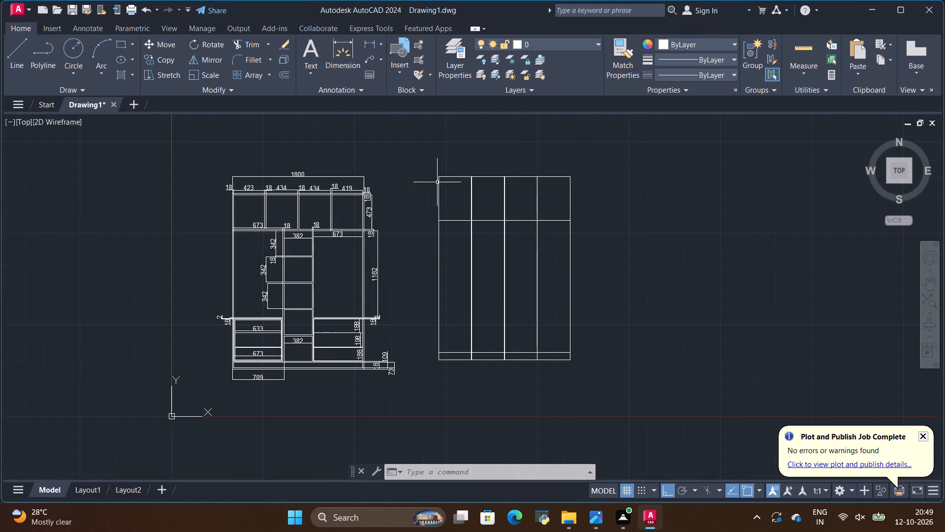
Compare the closed elevation's upper door gap and divider junctions with the wardrobe reference image.
scroll(455, 233, "up", 2)
scroll(455, 233, "down", 1)
key("alt+Tab")
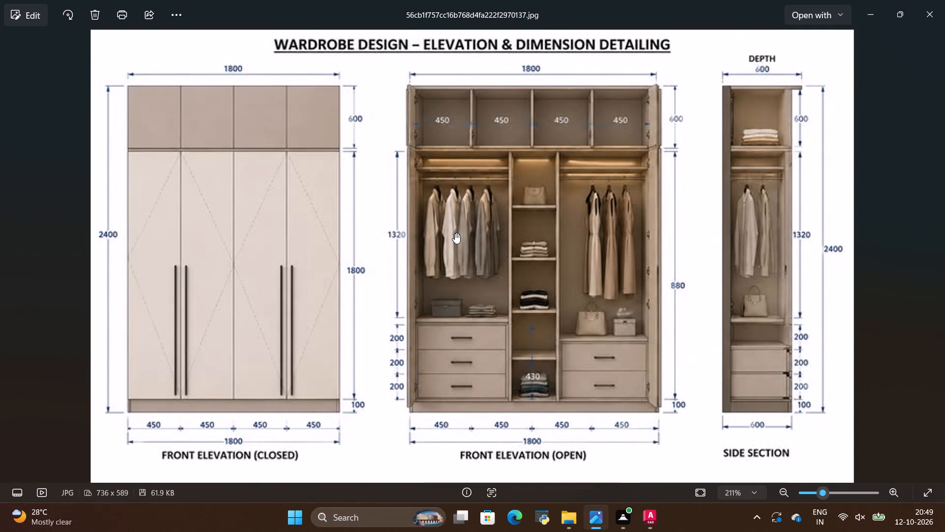
scroll(374, 219, "down", 1)
scroll(151, 121, "up", 3)
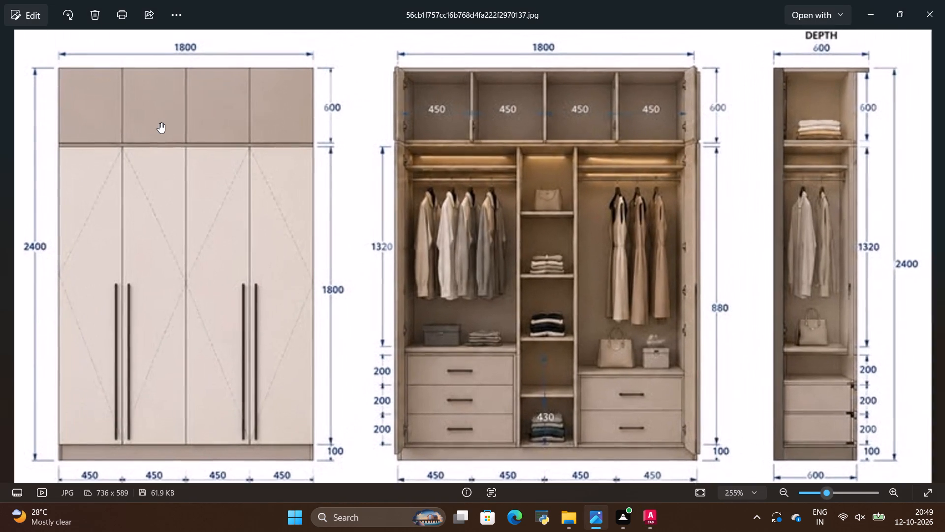
key("alt+Tab")
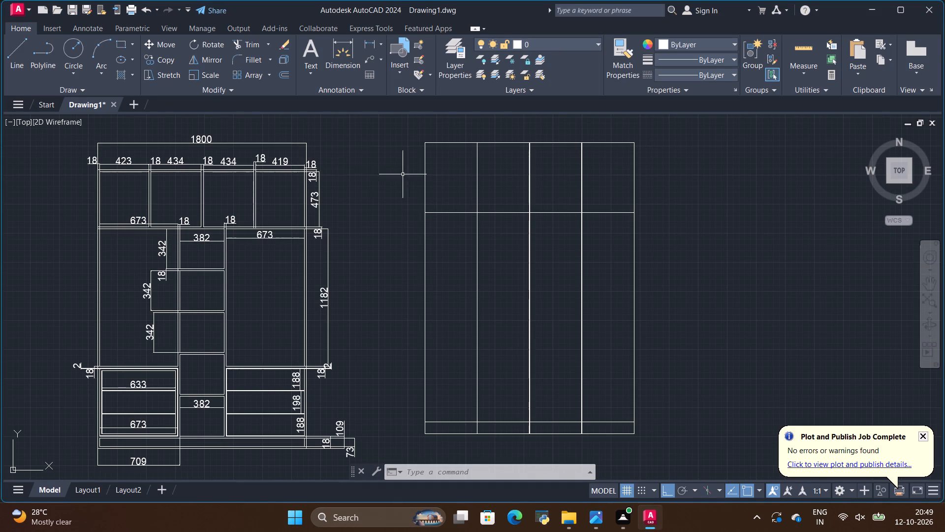
key("alt+Tab")
key("alt+Tab")
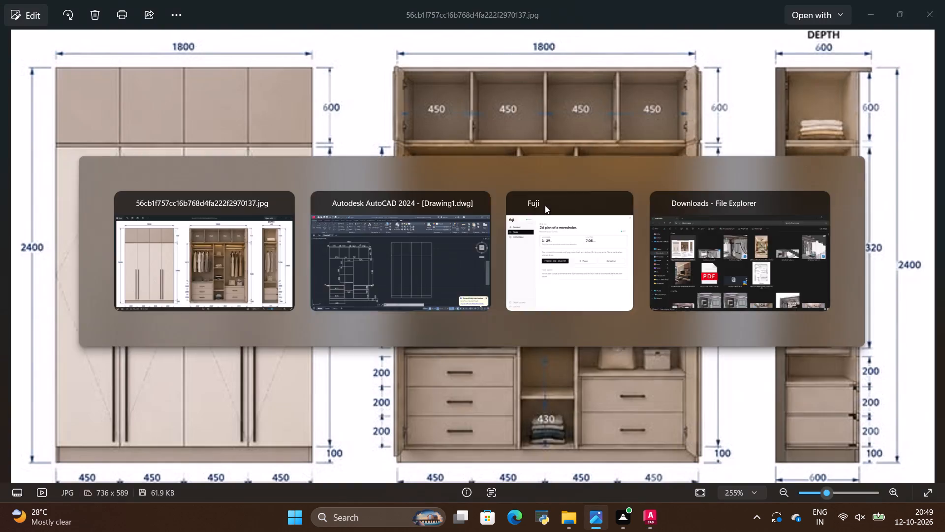
scroll(524, 207, "up", 8)
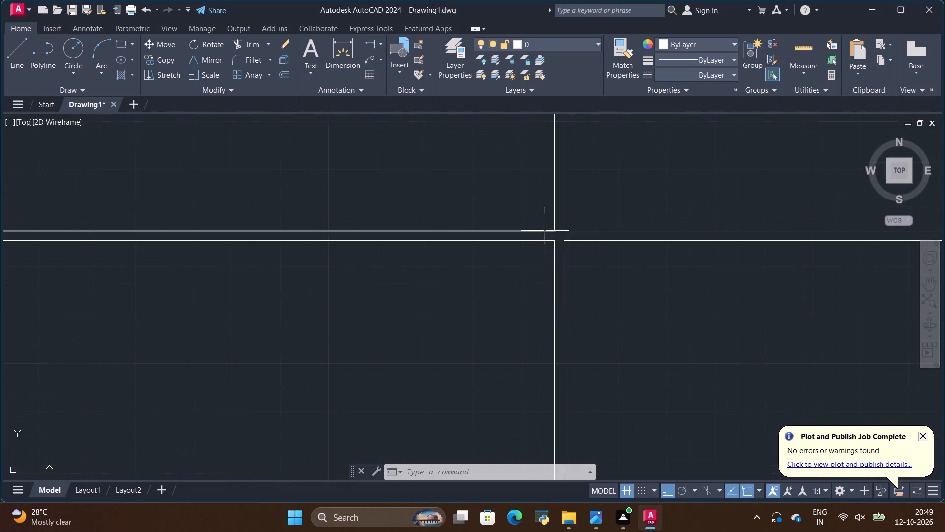
scroll(576, 237, "up", 1)
scroll(581, 235, "down", 4)
scroll(398, 208, "up", 2)
scroll(433, 219, "down", 2)
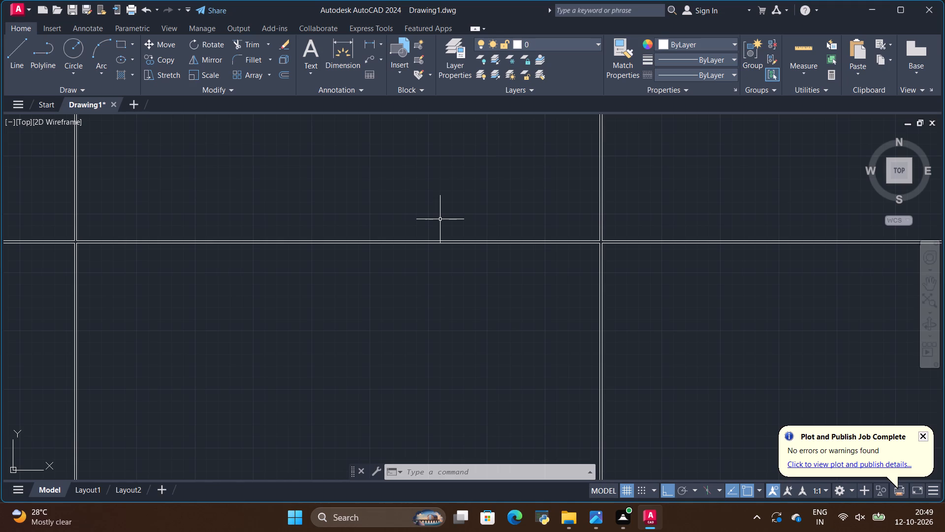
scroll(446, 222, "down", 5)
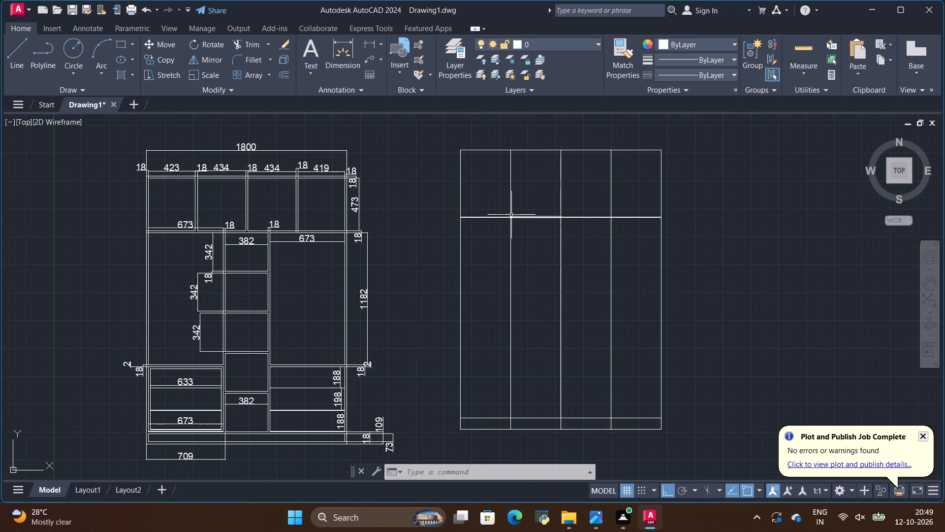
Draw one continuous line along the upper edge of the horizontal gap below the upper cabinets, between the closed elevation's outer sides.
scroll(460, 205, "up", 2)
left_click(12, 48)
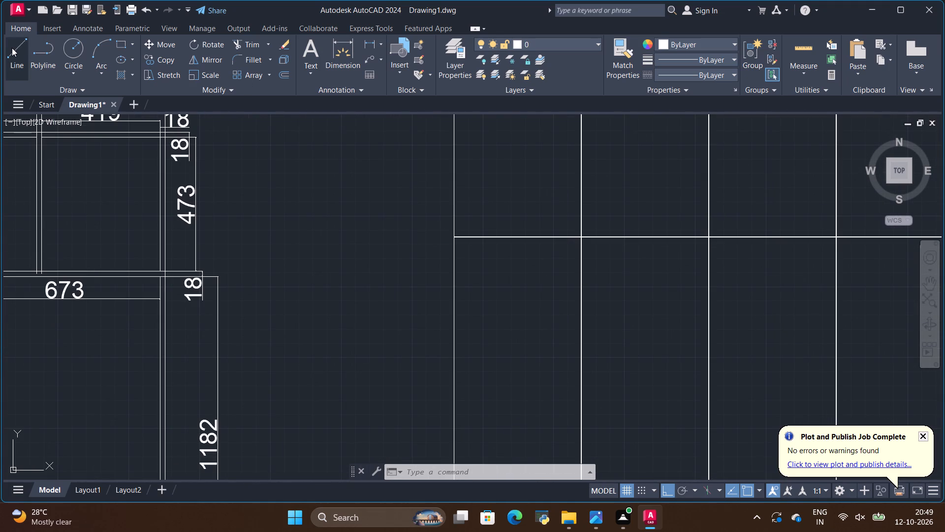
scroll(537, 249, "down", 1)
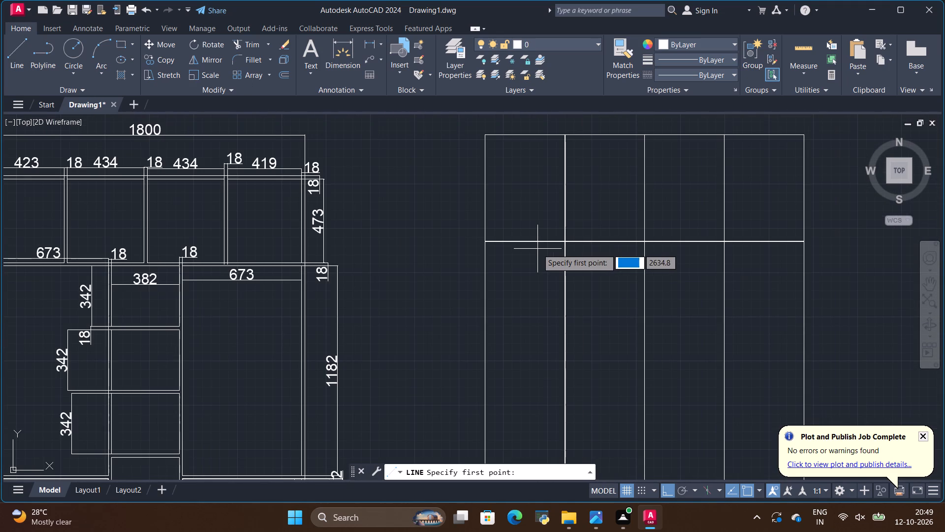
key("alt+Tab")
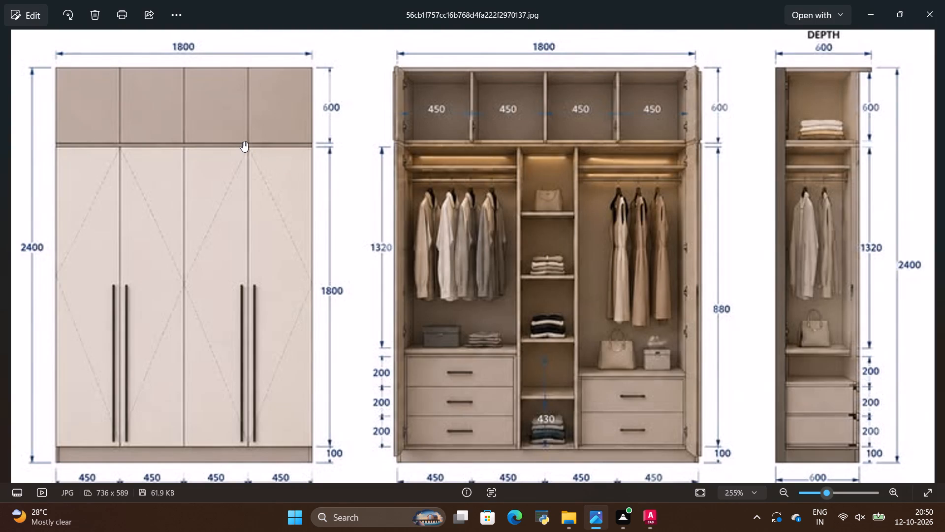
key("alt+Tab")
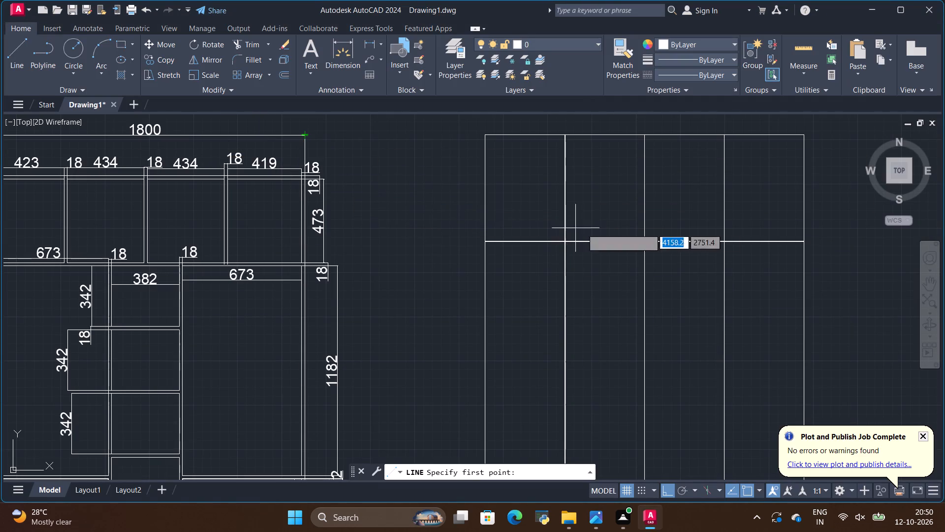
scroll(614, 230, "up", 4)
scroll(446, 229, "up", 2)
scroll(518, 236, "up", 2)
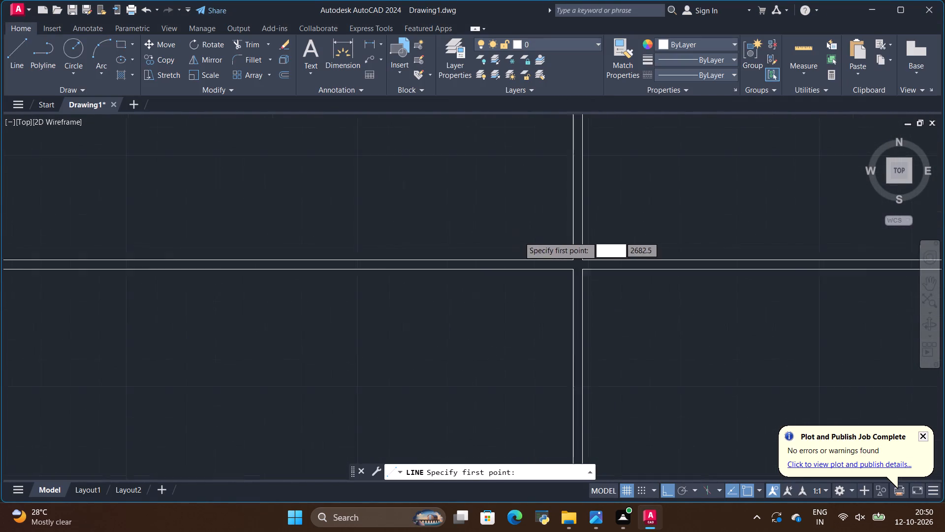
scroll(598, 256, "down", 10)
scroll(506, 252, "down", 1)
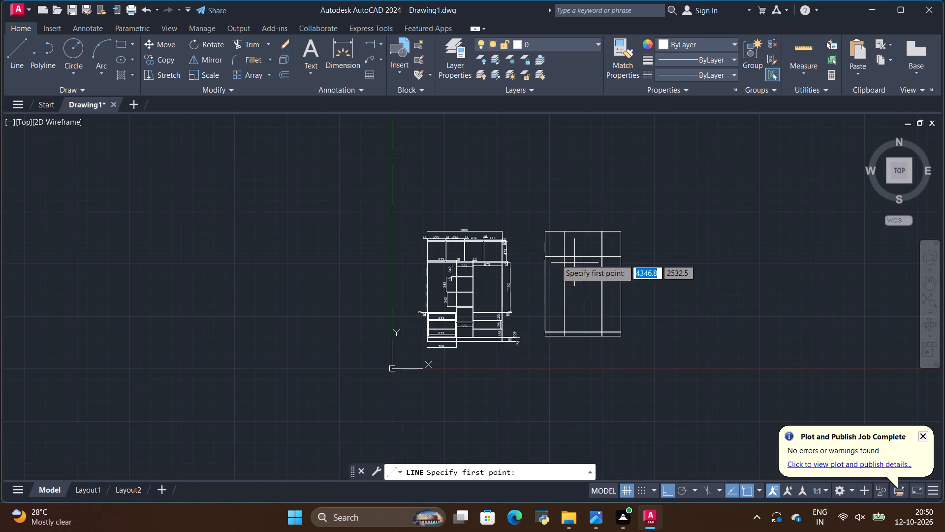
scroll(528, 256, "up", 2)
scroll(472, 266, "up", 2)
scroll(459, 270, "down", 2)
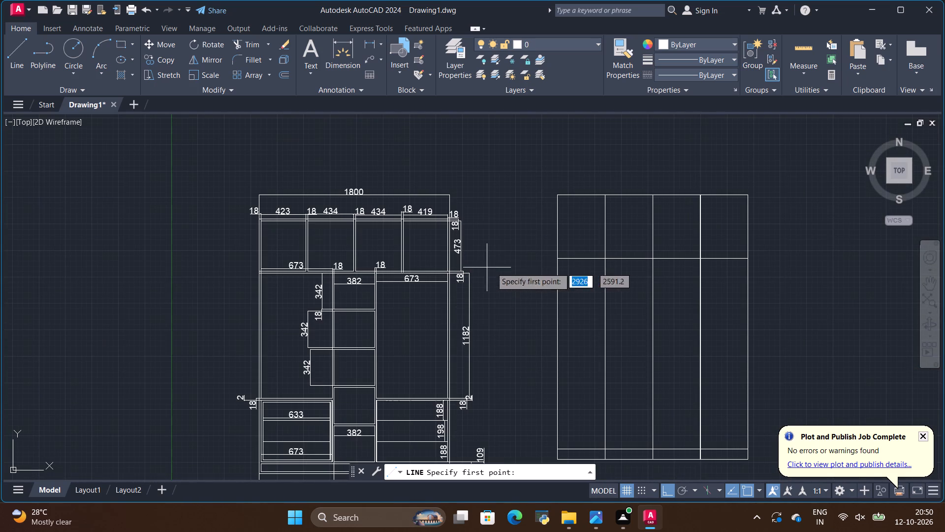
scroll(542, 242, "down", 1)
scroll(590, 246, "up", 2)
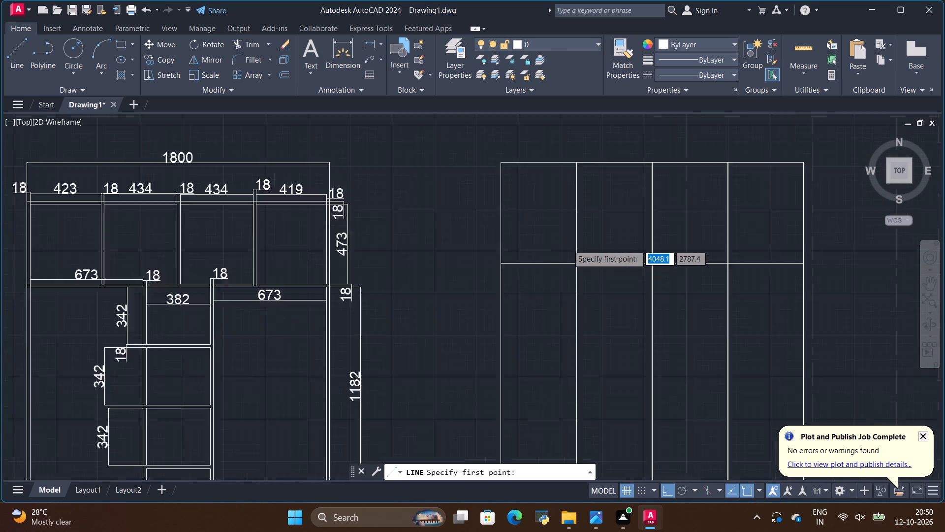
scroll(567, 245, "up", 3)
scroll(282, 312, "up", 3)
scroll(341, 324, "up", 2)
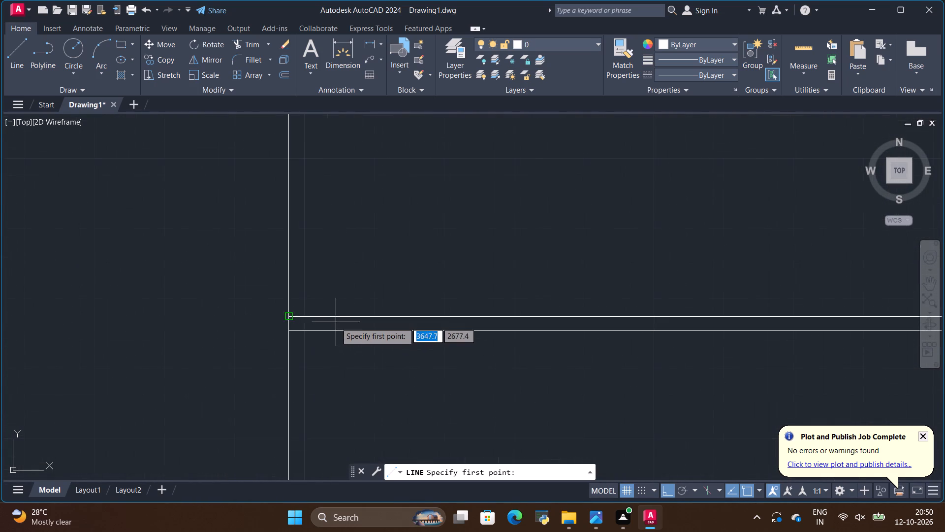
left_click(286, 315)
scroll(207, 321, "down", 3)
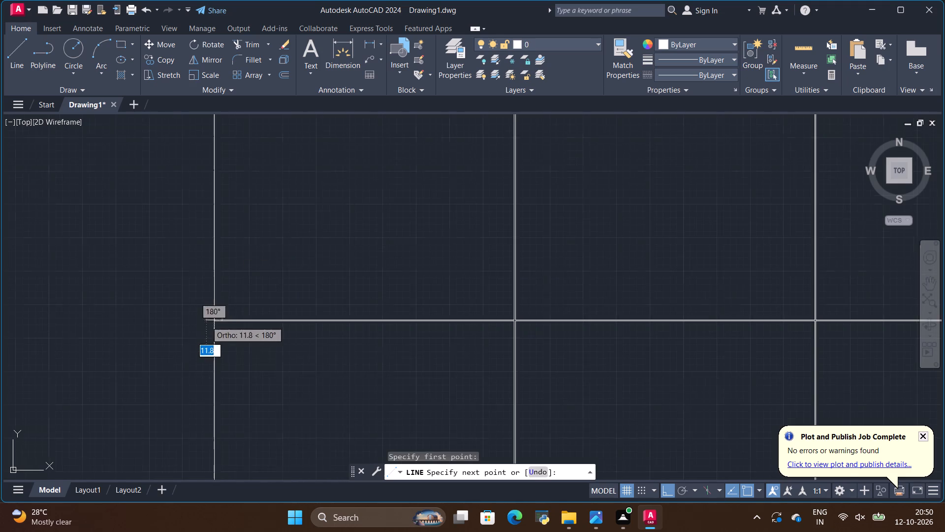
scroll(206, 321, "down", 7)
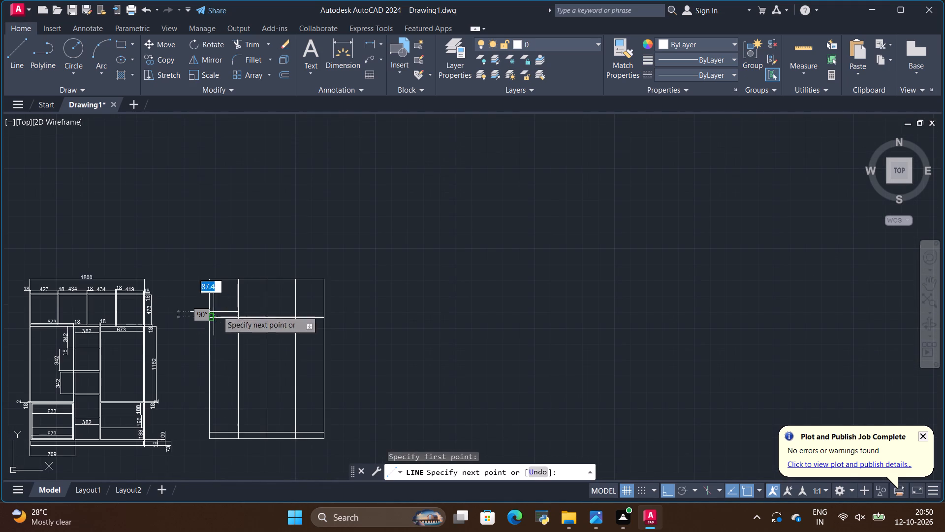
scroll(226, 309, "down", 1)
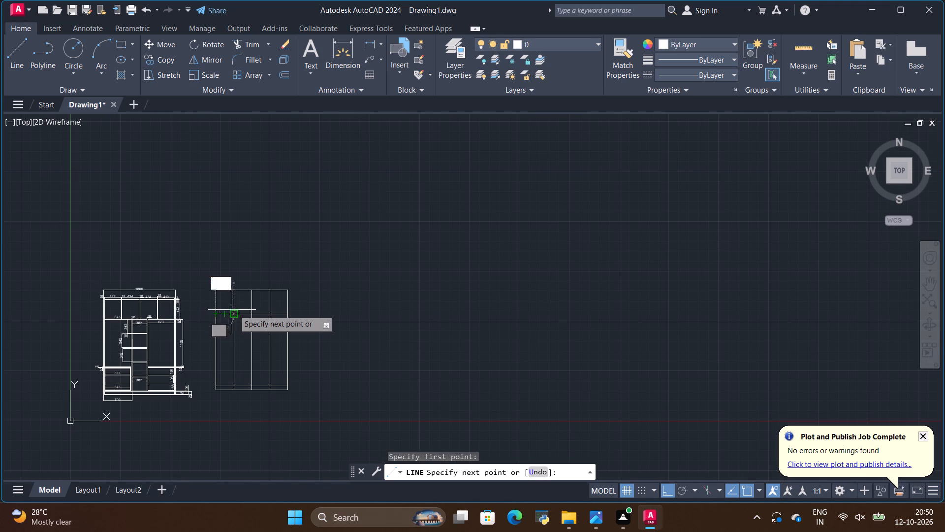
scroll(361, 305, "down", 2)
scroll(331, 309, "up", 3)
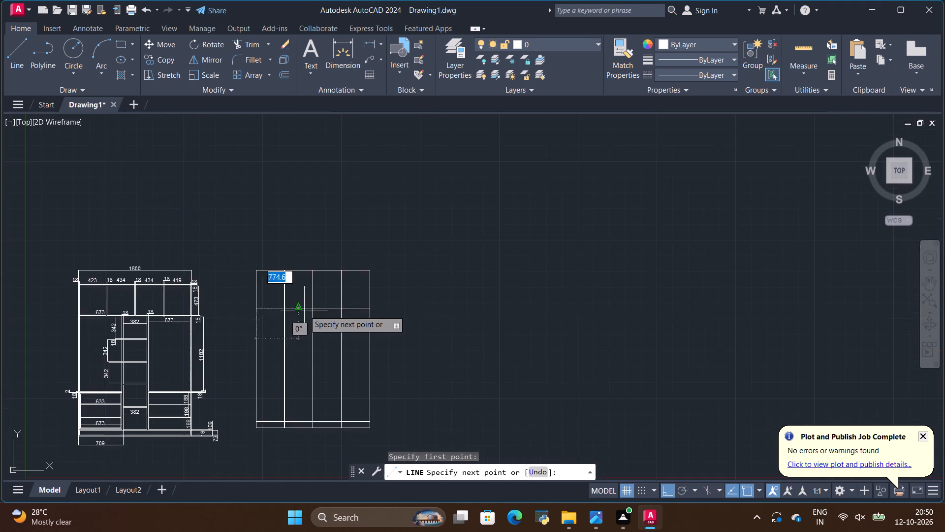
scroll(293, 312, "up", 3)
scroll(590, 293, "up", 5)
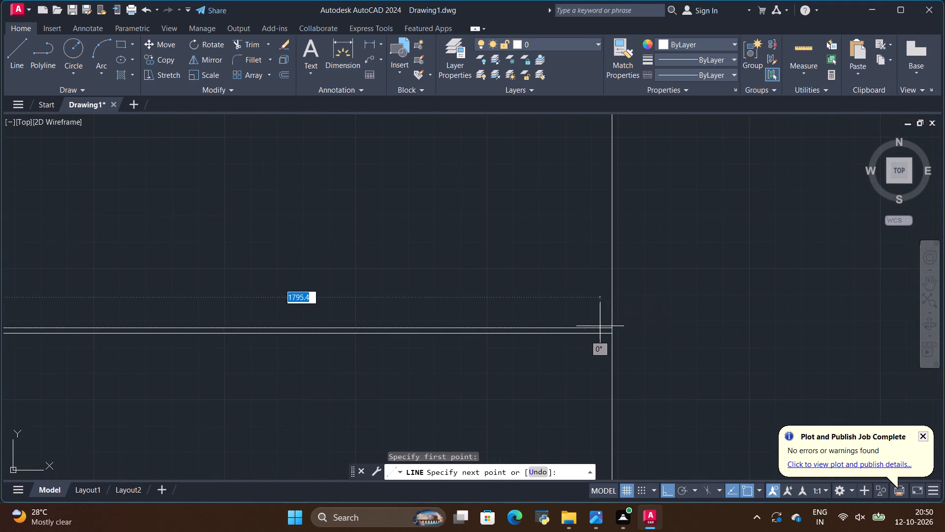
scroll(612, 331, "up", 4)
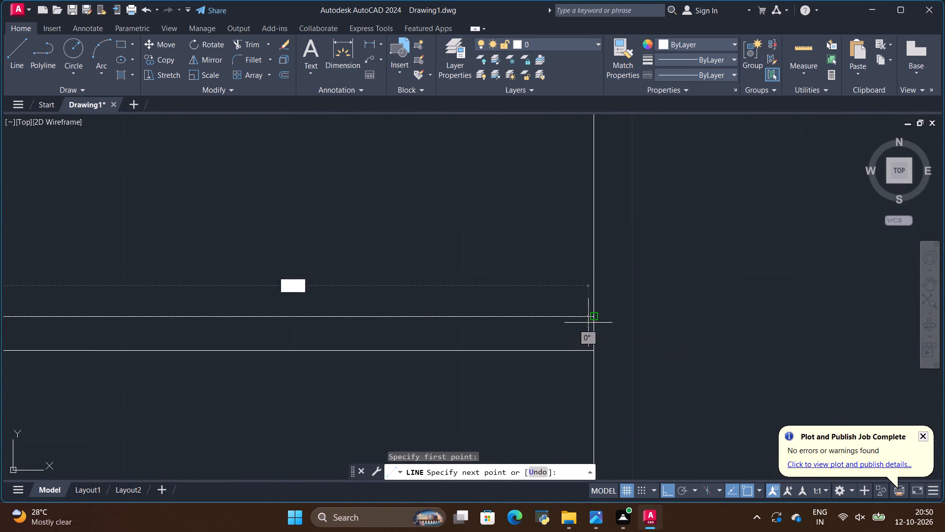
left_click(593, 316)
key("Escape")
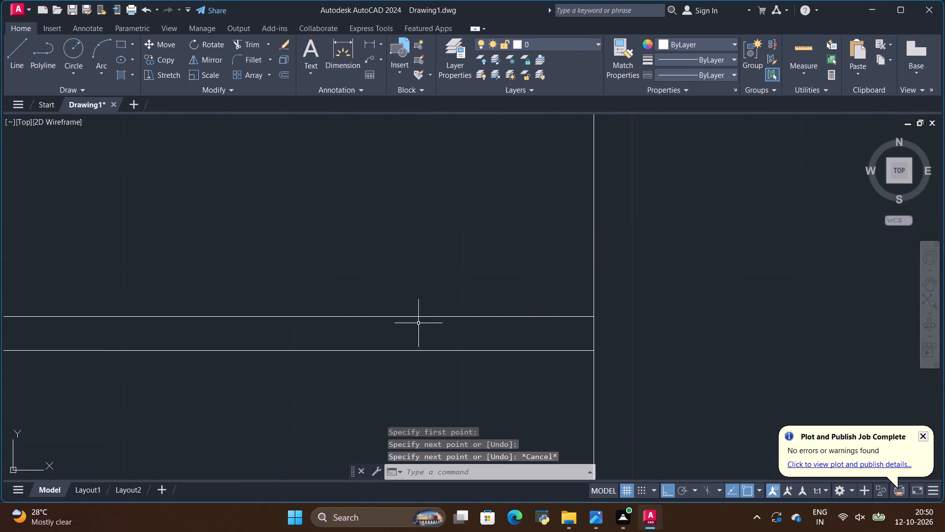
Trim the lower line of the gap below the upper cabinets across the two right-hand door bays.
left_click(252, 42)
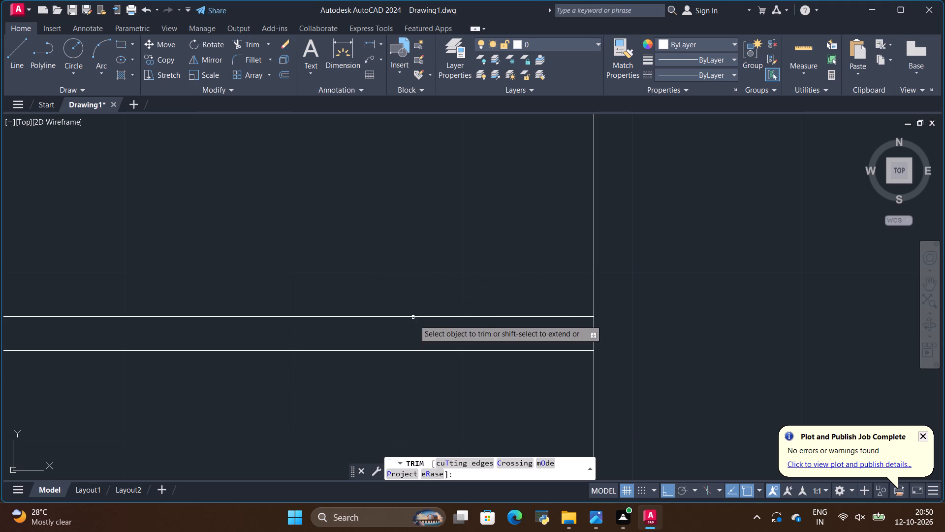
left_click_drag(417, 329, 439, 370)
scroll(571, 330, "down", 6)
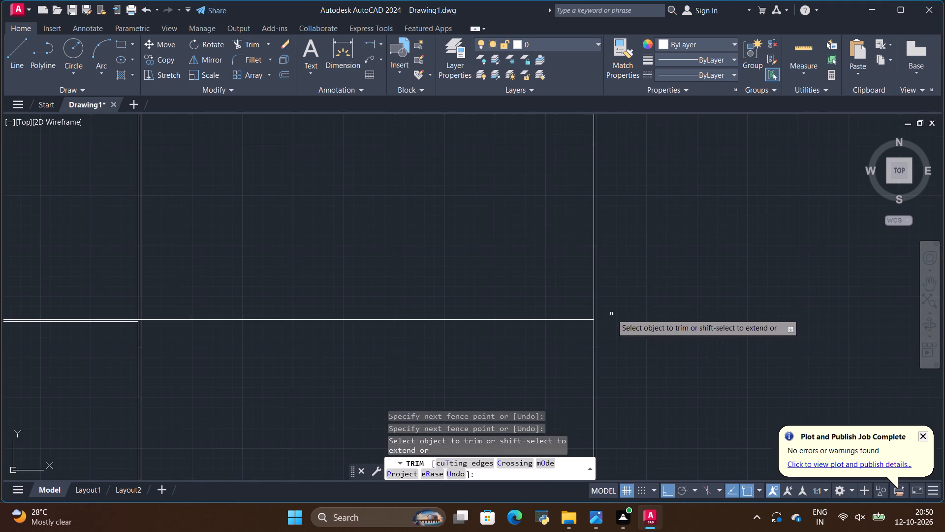
scroll(615, 312, "down", 1)
scroll(268, 303, "up", 4)
scroll(459, 307, "down", 2)
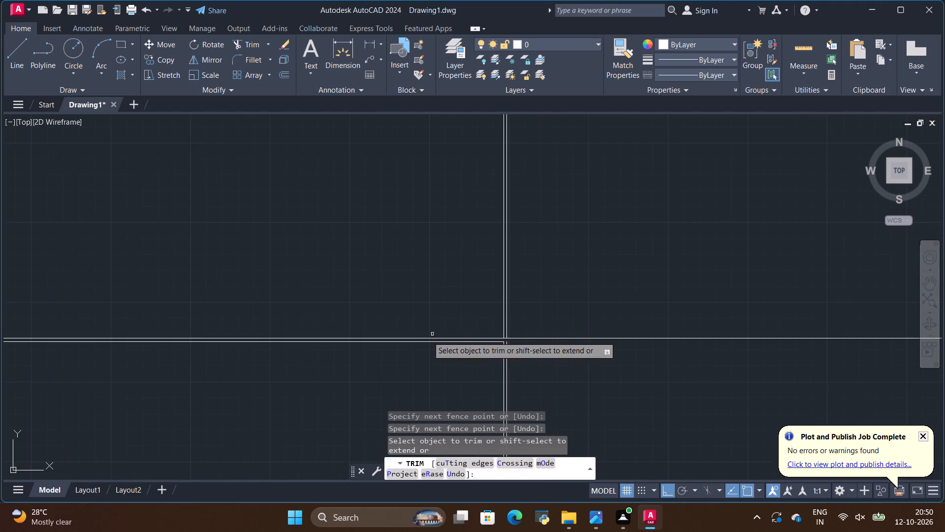
scroll(413, 349, "up", 2)
scroll(463, 331, "up", 2)
left_click_drag(465, 328, 474, 357)
scroll(540, 330, "down", 5)
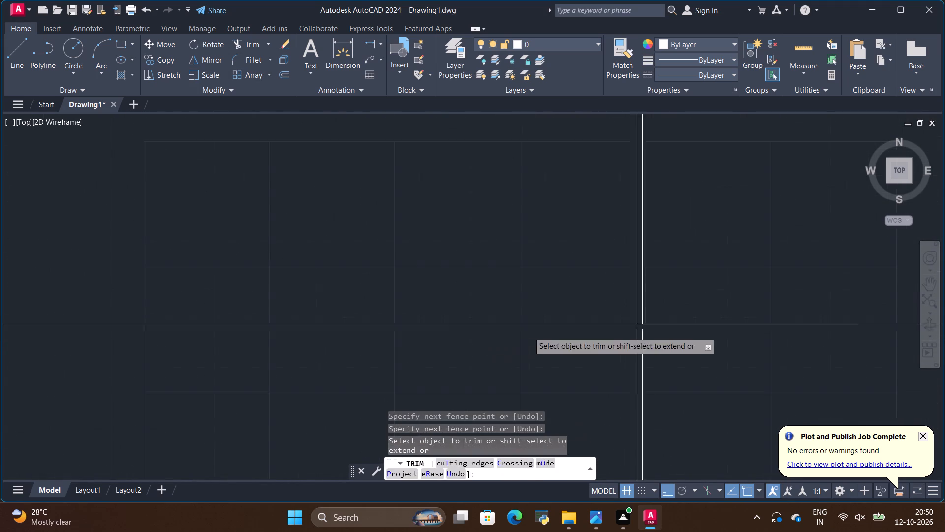
Trim the lower line of the same horizontal gap across the two left-hand door bays.
scroll(603, 314, "down", 4)
scroll(482, 311, "up", 4)
scroll(522, 338, "up", 3)
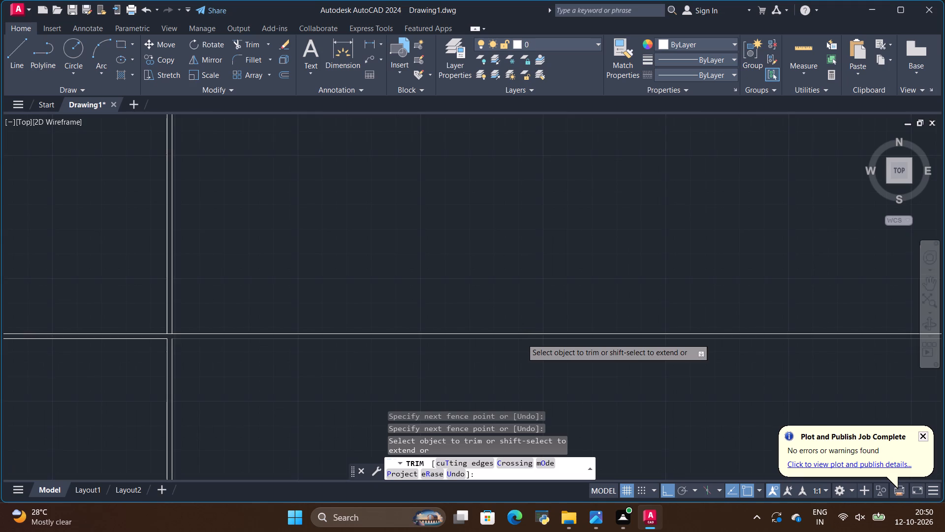
scroll(516, 334, "down", 3)
scroll(386, 338, "up", 4)
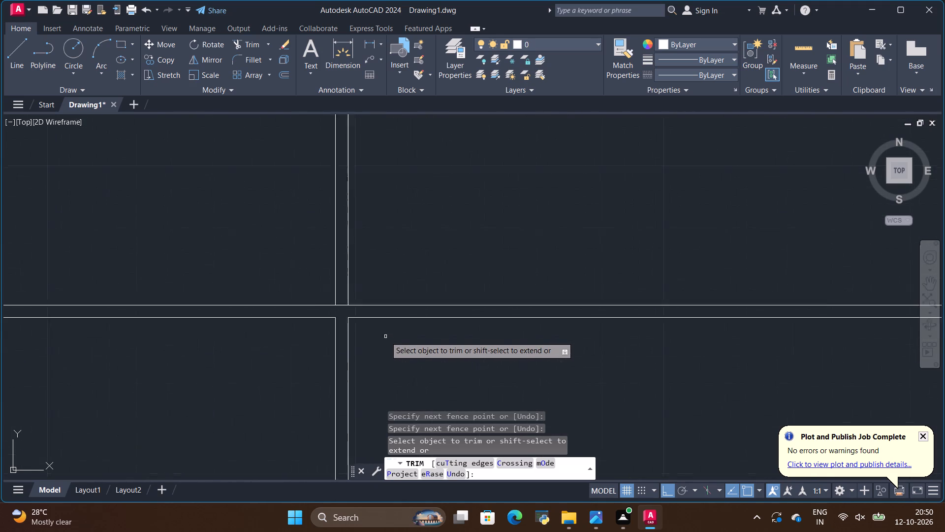
scroll(385, 336, "up", 1)
left_click_drag(406, 300, 420, 334)
left_click_drag(280, 299, 278, 320)
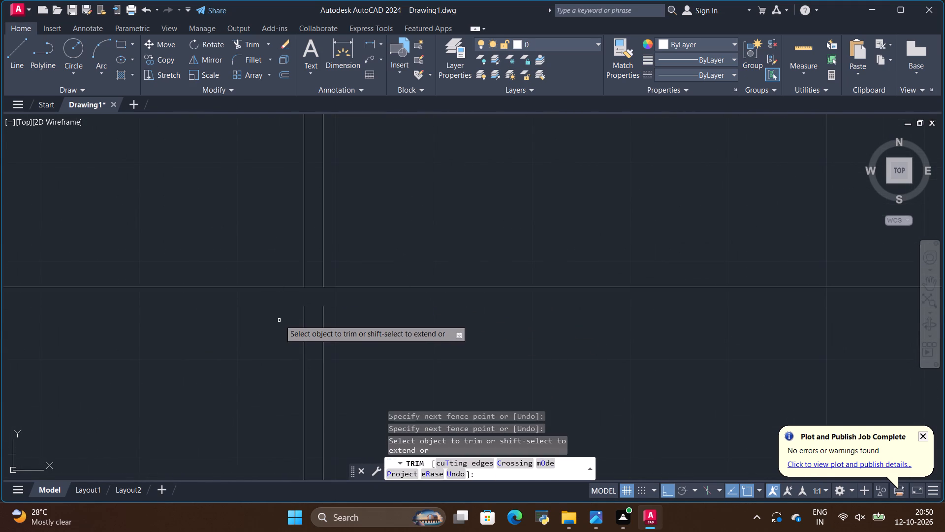
scroll(281, 320, "down", 3)
scroll(530, 320, "down", 4)
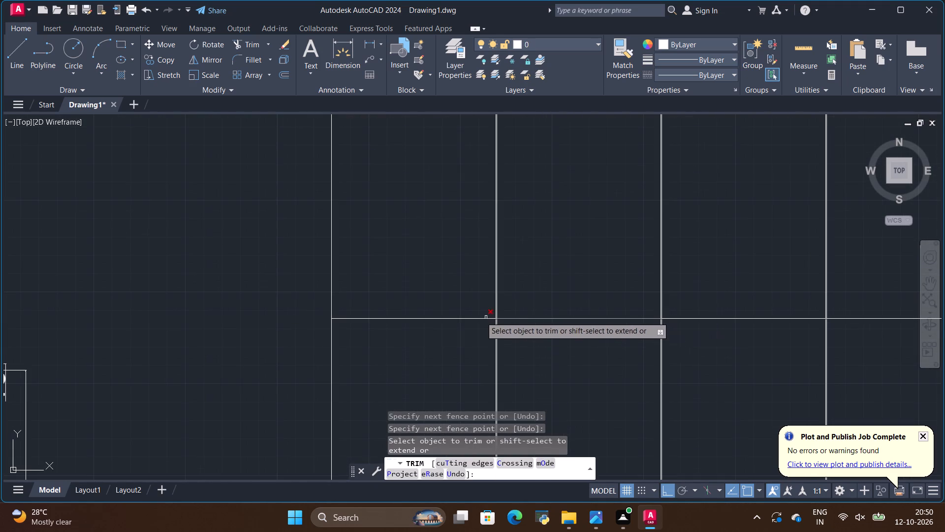
key("Escape")
Copy the closed elevation's horizontal line below the upper cabinets 9 units above and 9 units below the original.
scroll(379, 312, "up", 1)
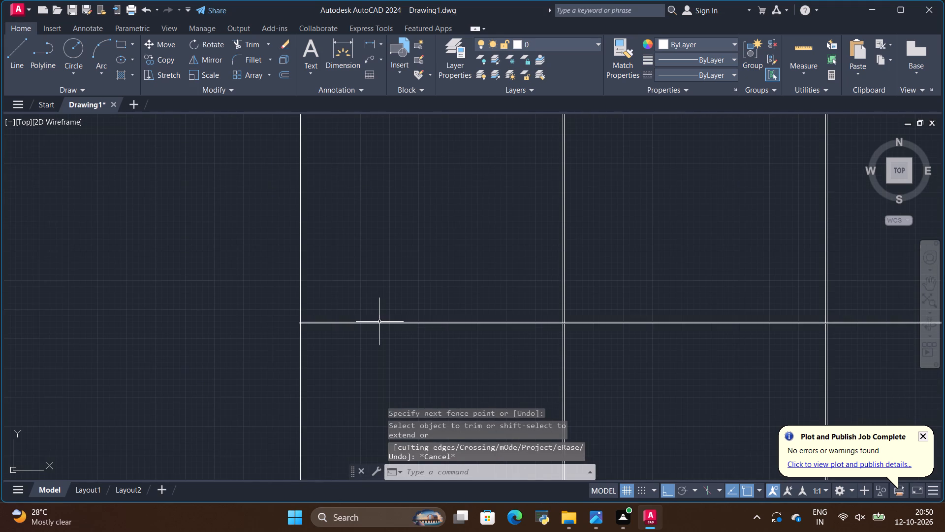
left_click(379, 322)
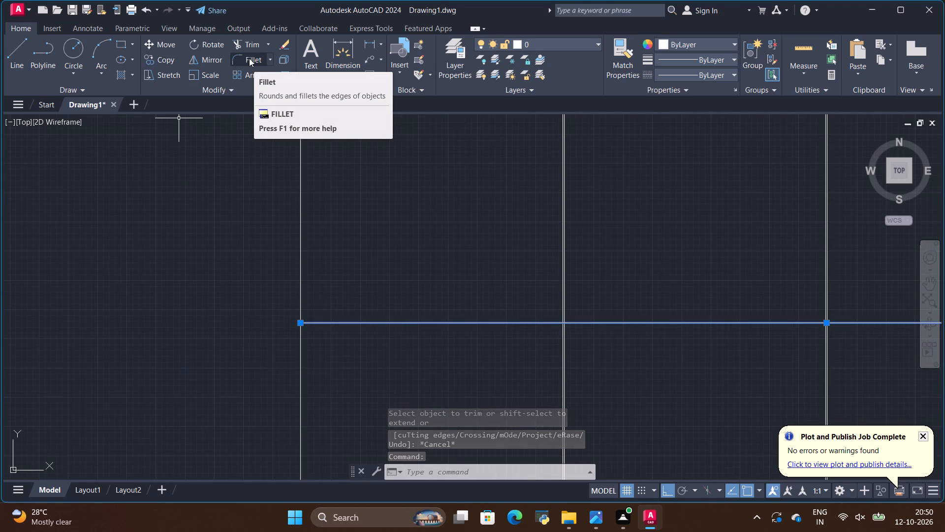
left_click(165, 60)
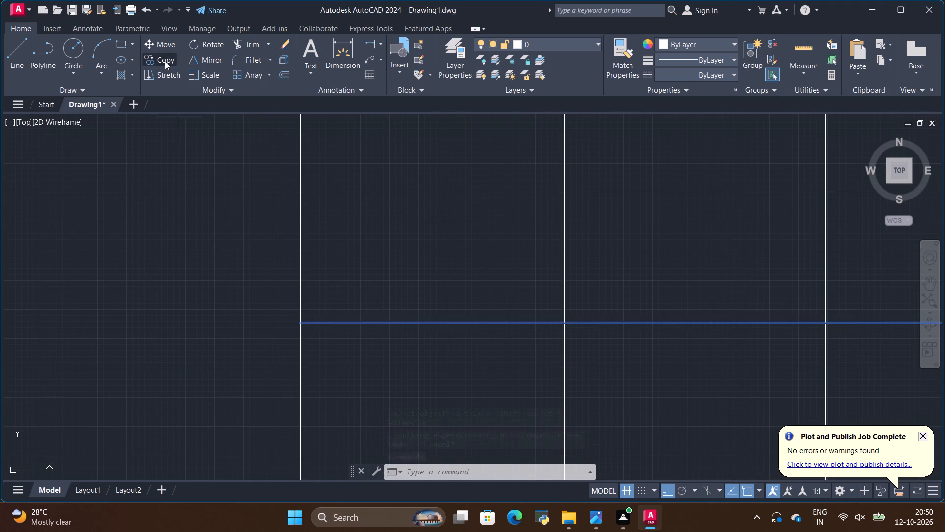
left_click(303, 322)
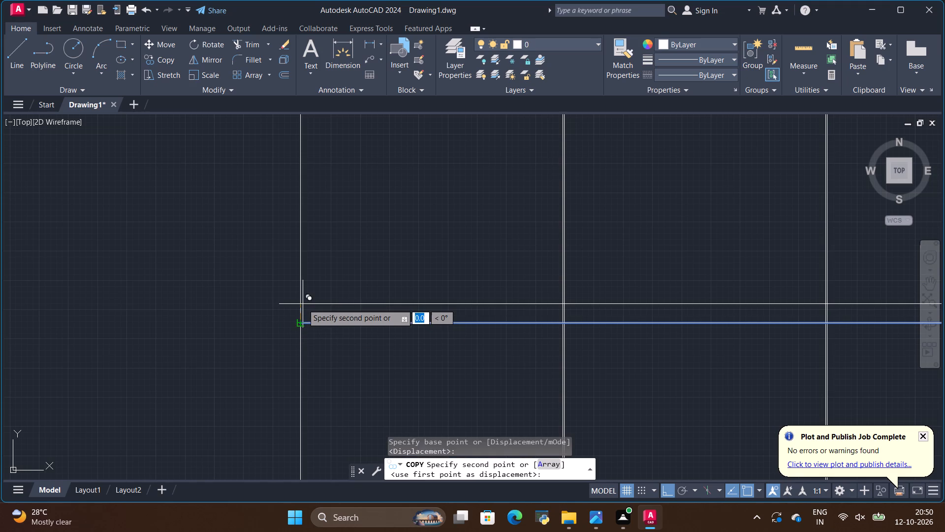
key("BackSpace")
key("9")
key("Return")
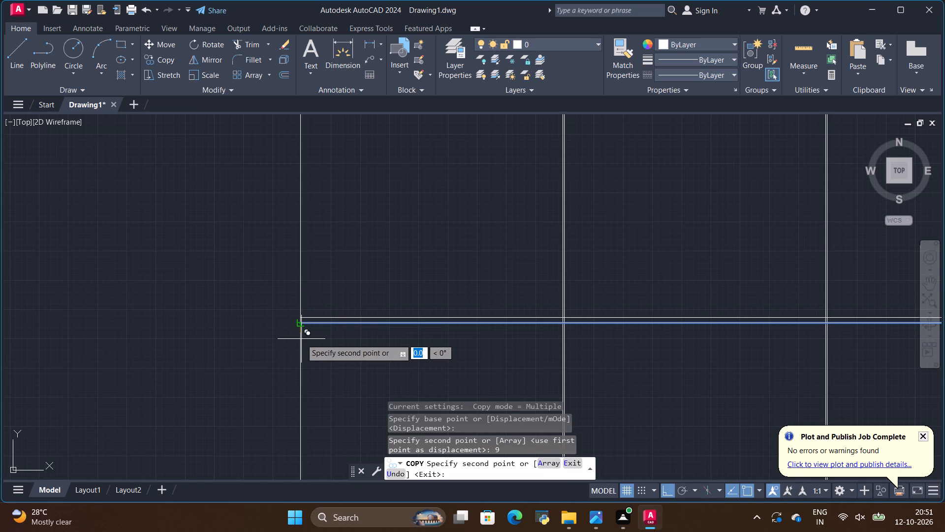
key("BackSpace")
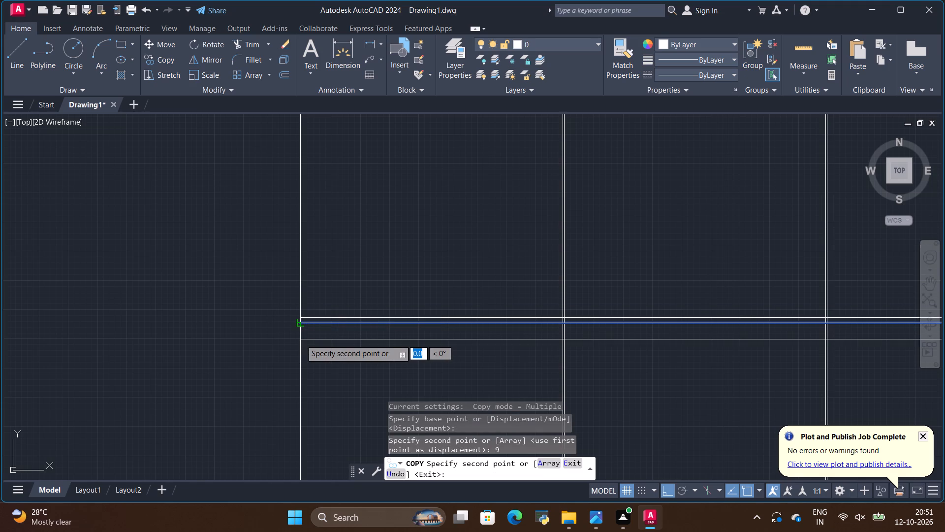
key("9")
key("Return")
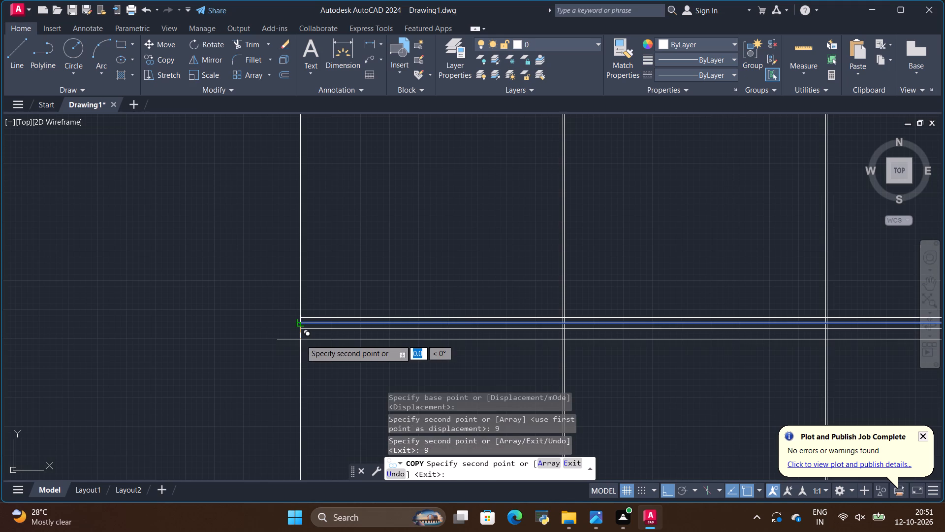
key("Escape")
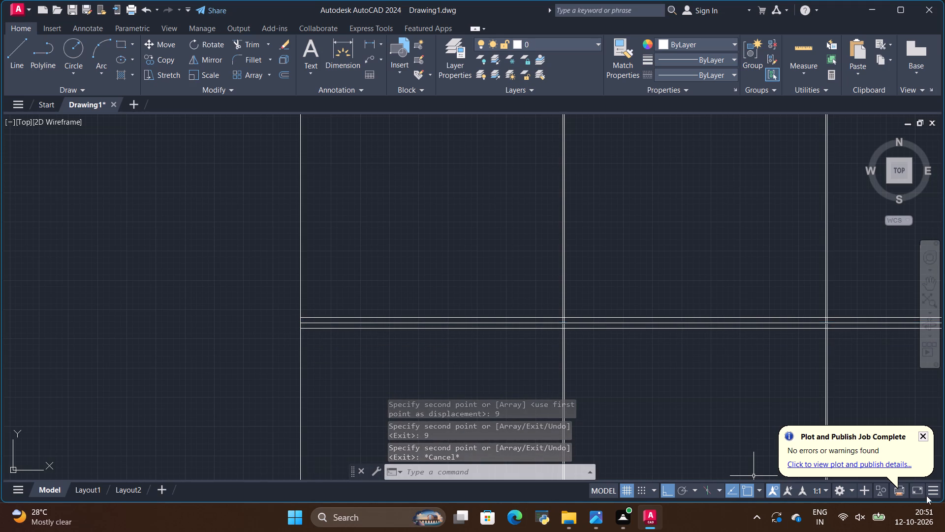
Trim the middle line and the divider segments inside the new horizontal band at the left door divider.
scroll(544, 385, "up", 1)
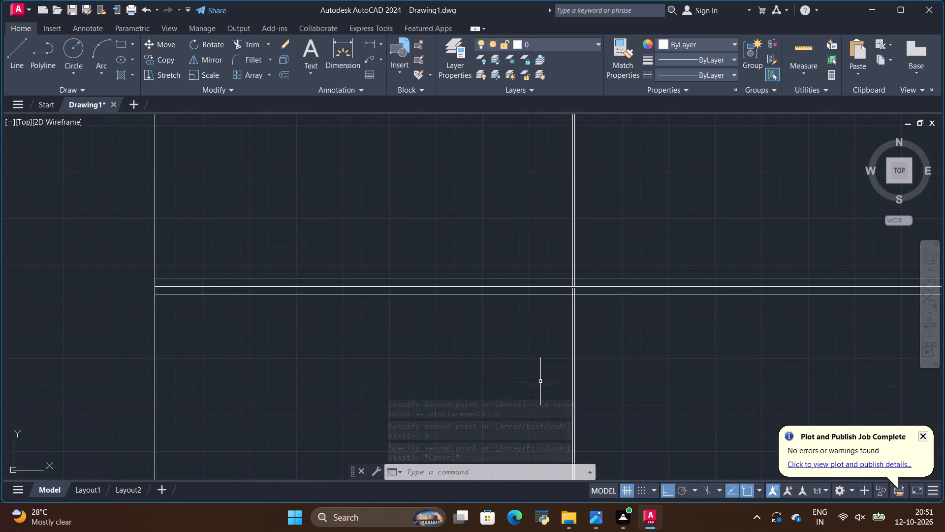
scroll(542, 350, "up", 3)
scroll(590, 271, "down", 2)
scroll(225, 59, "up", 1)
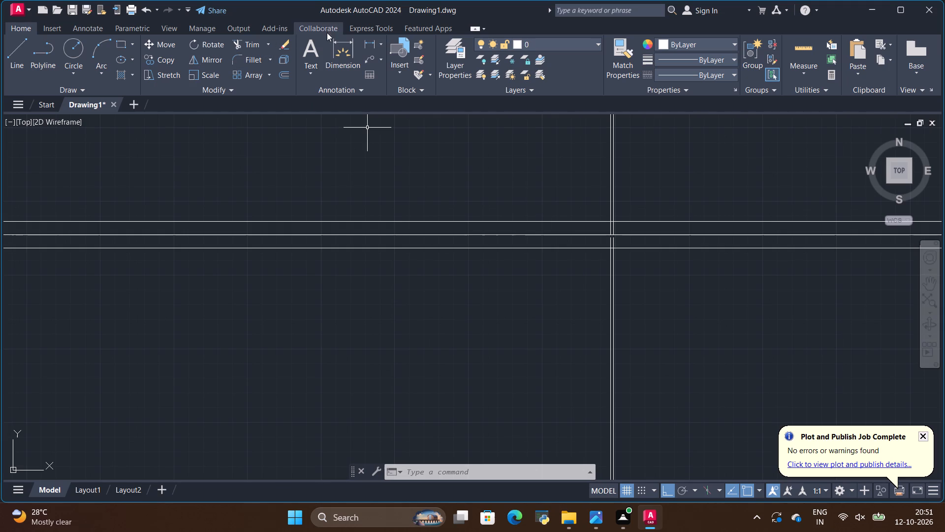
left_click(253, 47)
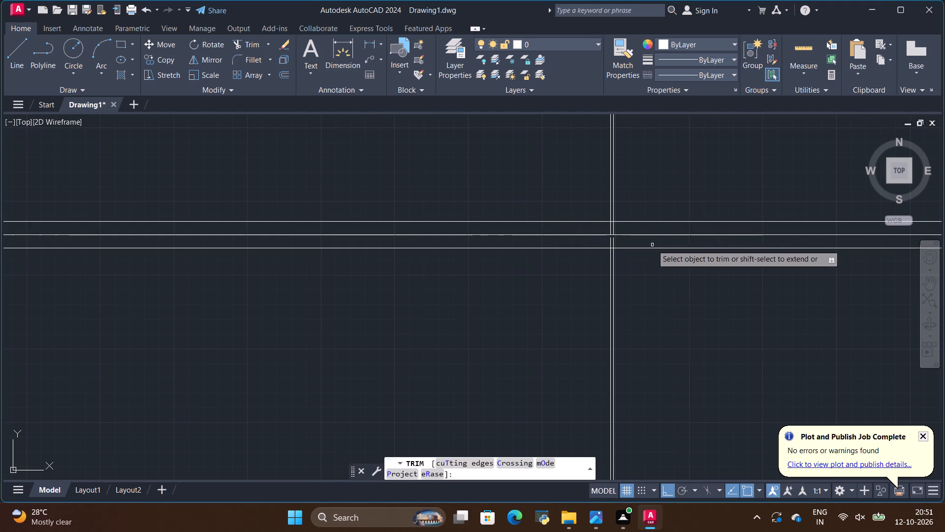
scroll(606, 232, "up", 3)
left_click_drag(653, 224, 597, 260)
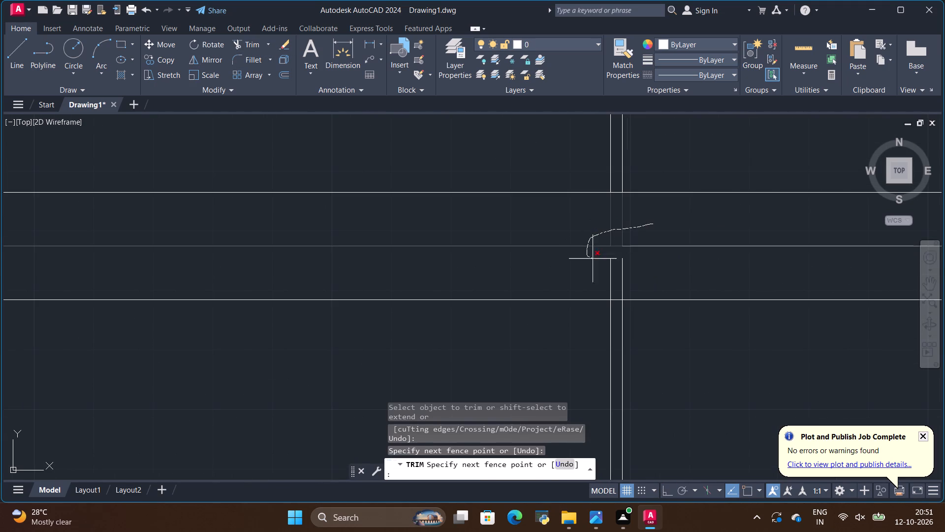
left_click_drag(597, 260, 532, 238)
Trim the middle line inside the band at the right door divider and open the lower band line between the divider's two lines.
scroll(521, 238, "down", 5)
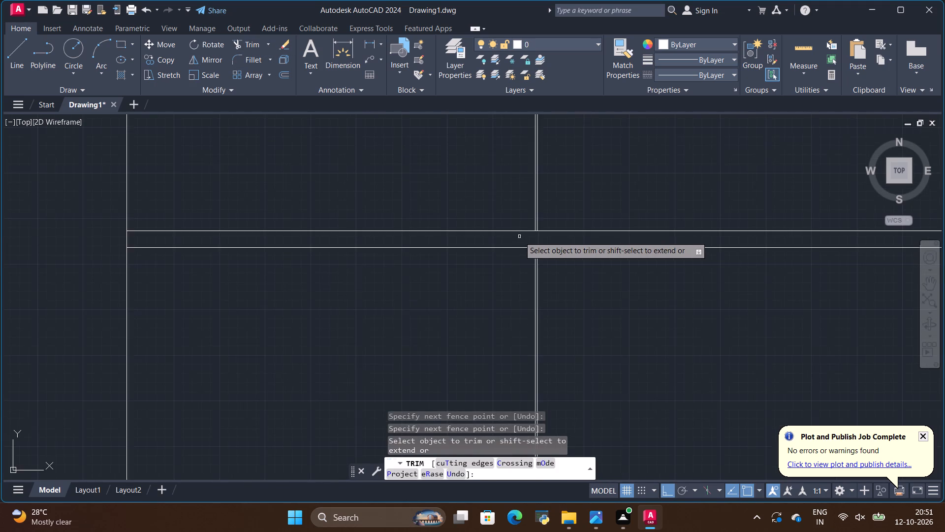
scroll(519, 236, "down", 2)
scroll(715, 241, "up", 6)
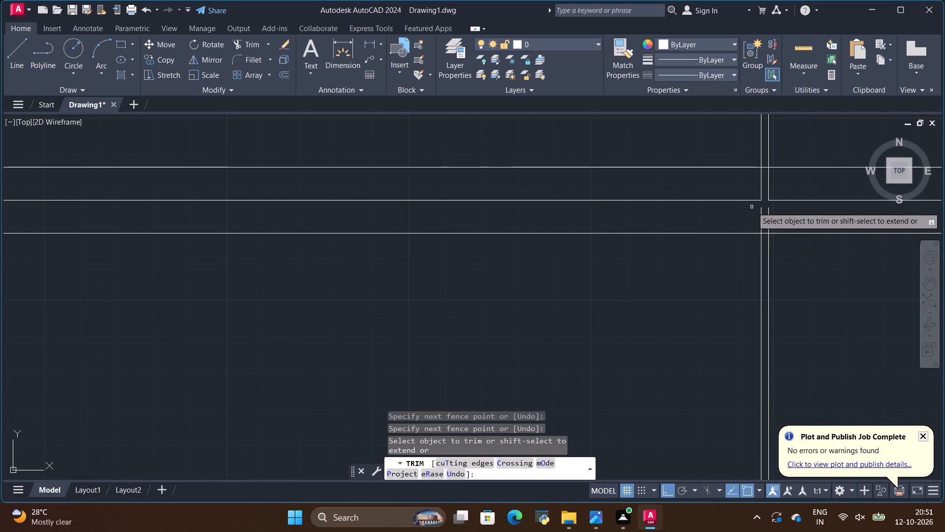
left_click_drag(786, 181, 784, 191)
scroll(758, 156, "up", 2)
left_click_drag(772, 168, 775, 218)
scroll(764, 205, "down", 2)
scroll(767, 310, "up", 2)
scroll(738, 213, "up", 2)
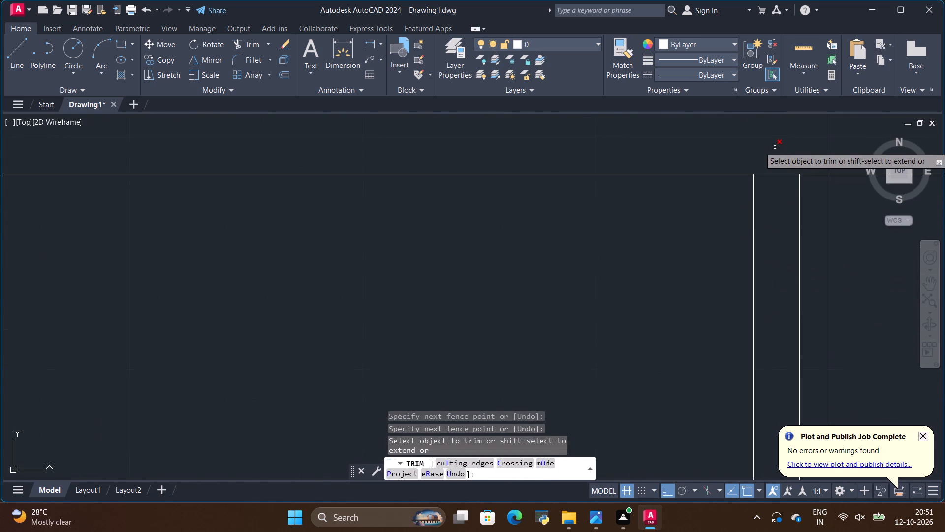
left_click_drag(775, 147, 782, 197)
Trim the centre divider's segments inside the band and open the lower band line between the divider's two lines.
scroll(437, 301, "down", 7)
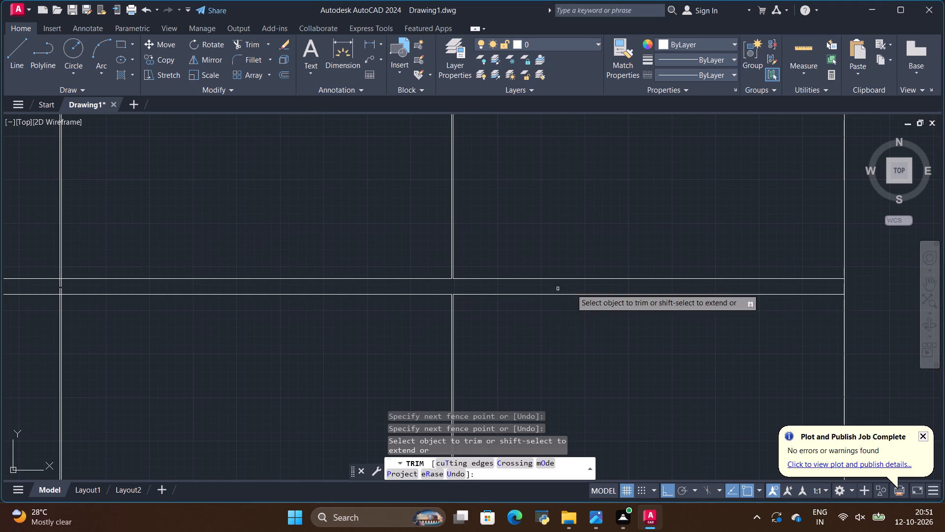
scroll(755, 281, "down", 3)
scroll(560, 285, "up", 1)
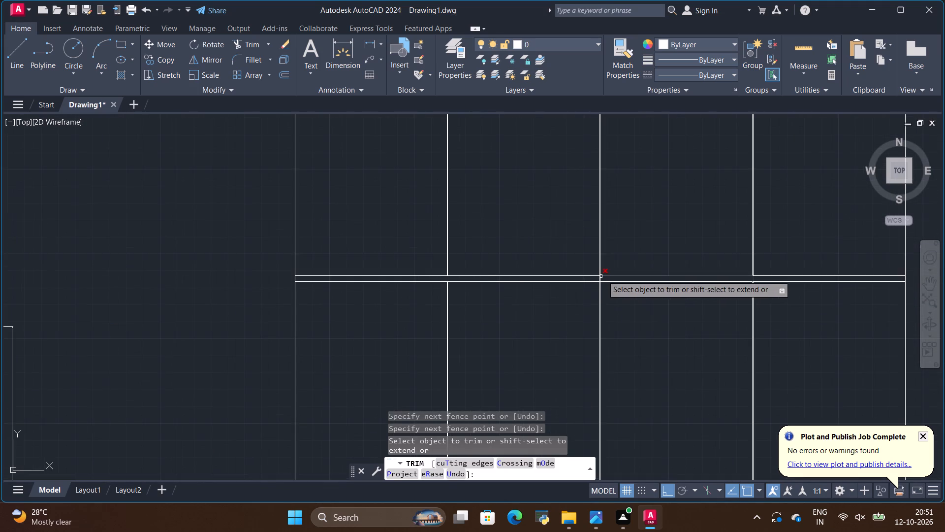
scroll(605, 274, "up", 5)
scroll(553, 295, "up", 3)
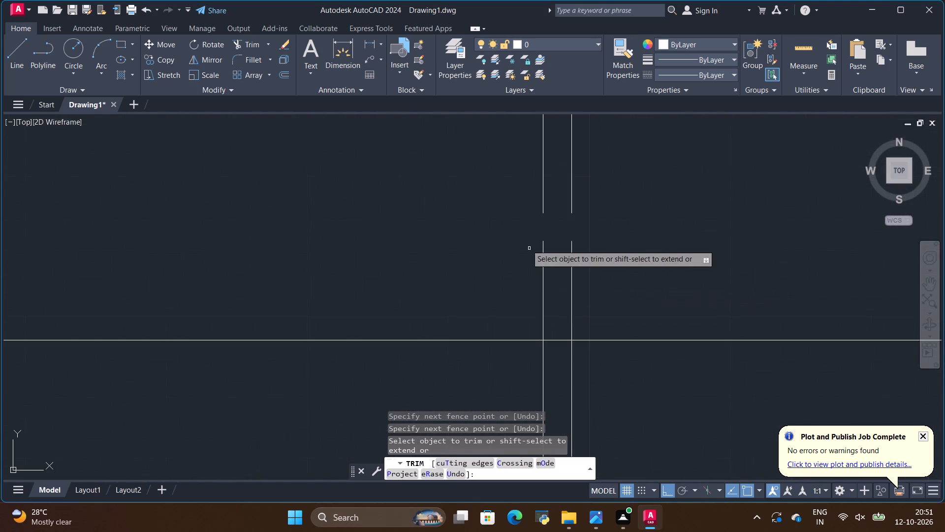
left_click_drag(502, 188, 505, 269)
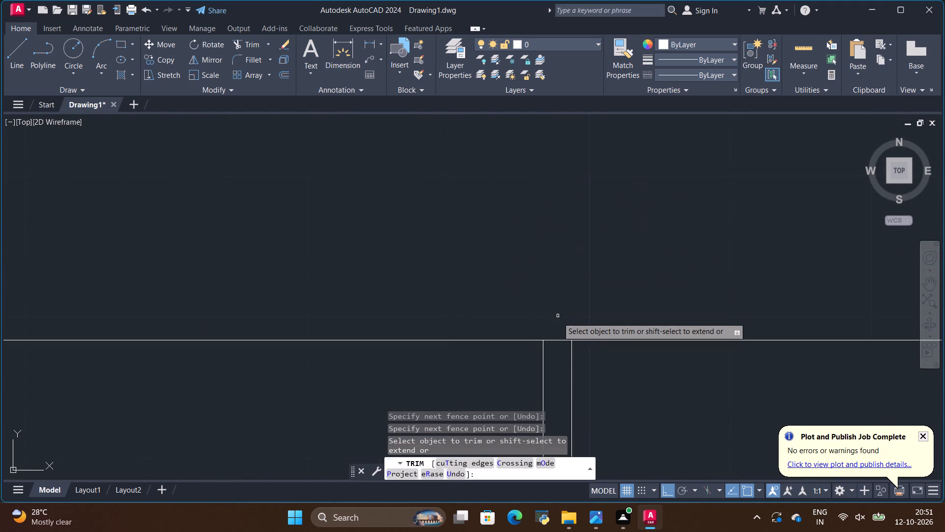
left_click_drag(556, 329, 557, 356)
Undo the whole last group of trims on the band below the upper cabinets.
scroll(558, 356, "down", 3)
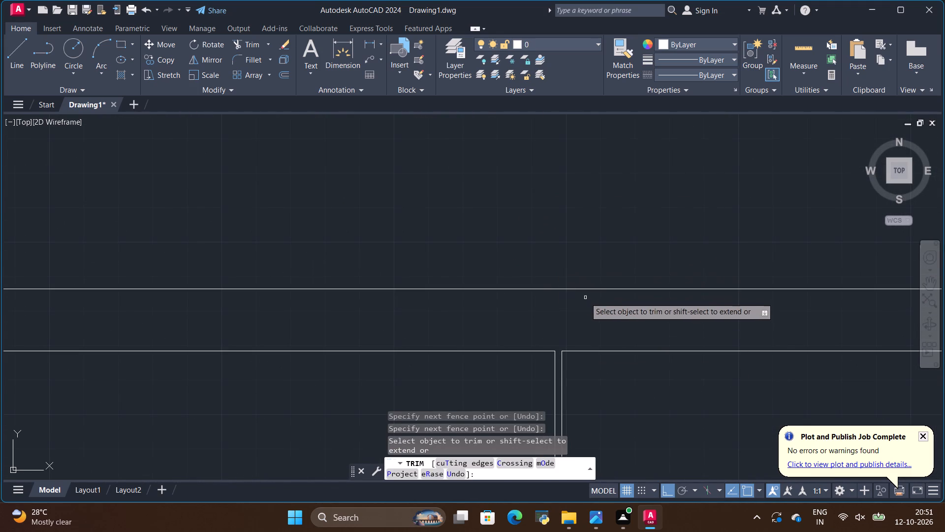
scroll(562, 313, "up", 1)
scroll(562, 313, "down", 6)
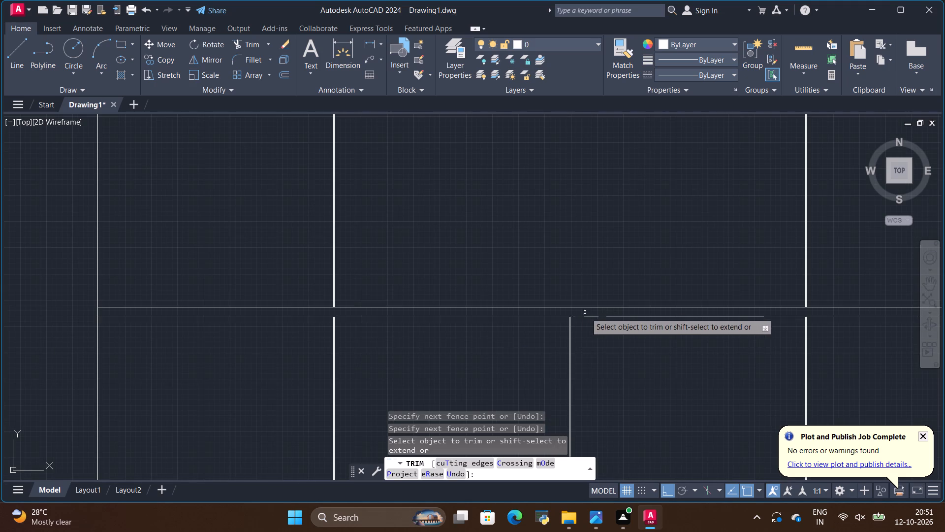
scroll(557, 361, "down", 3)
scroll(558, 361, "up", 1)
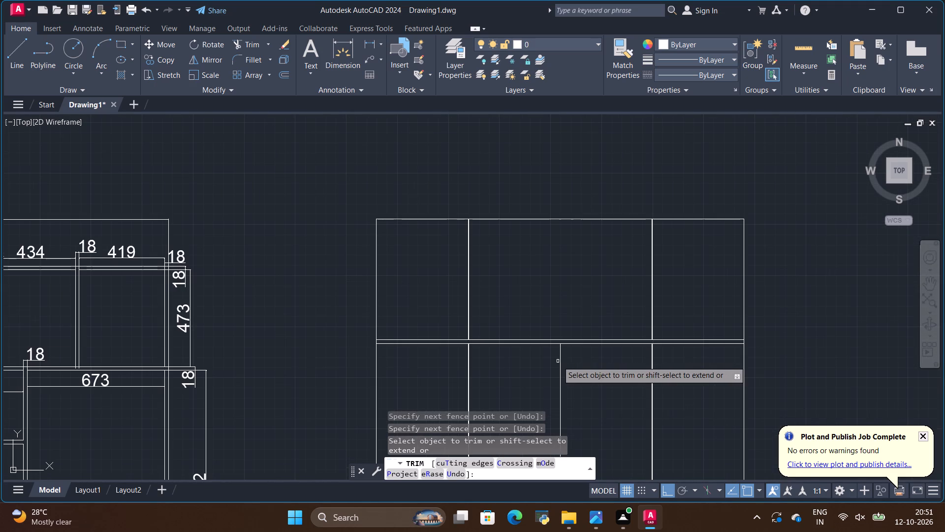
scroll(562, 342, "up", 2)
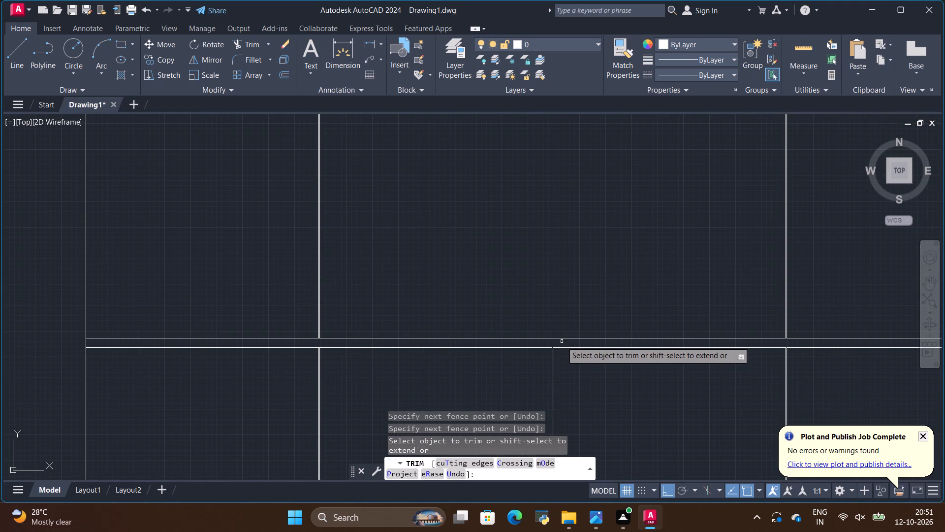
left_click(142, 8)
Trim the middle line and left divider segments inside the band, and open both band lines between the divider's two lines.
scroll(386, 185, "down", 3)
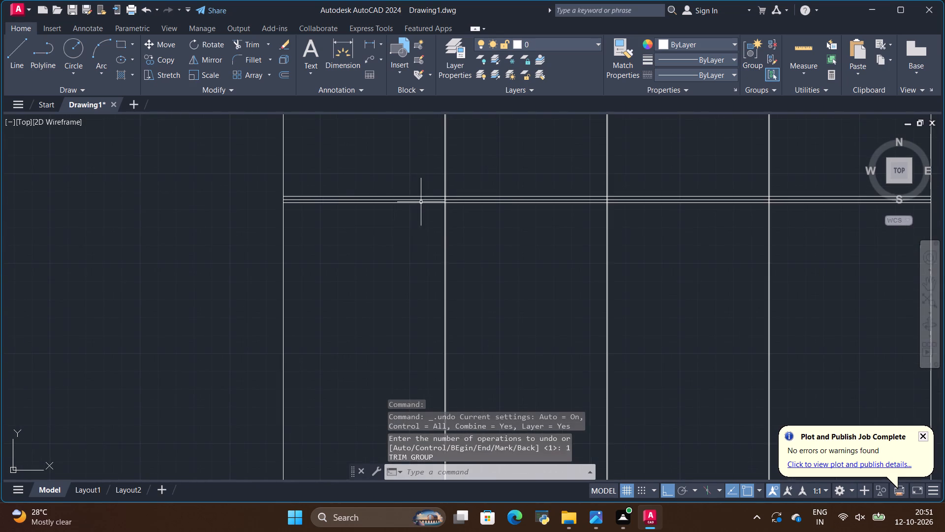
scroll(470, 246, "down", 4)
scroll(496, 272, "up", 2)
scroll(476, 216, "up", 2)
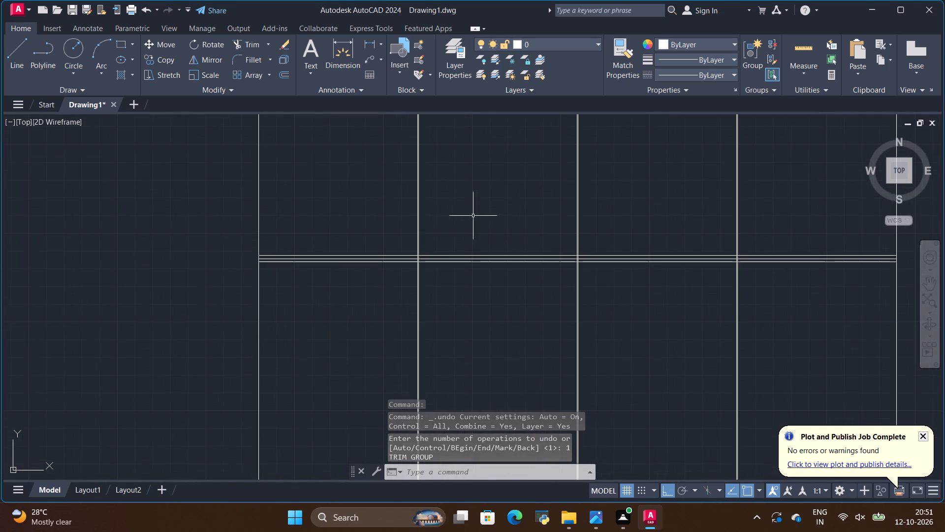
scroll(422, 241, "up", 1)
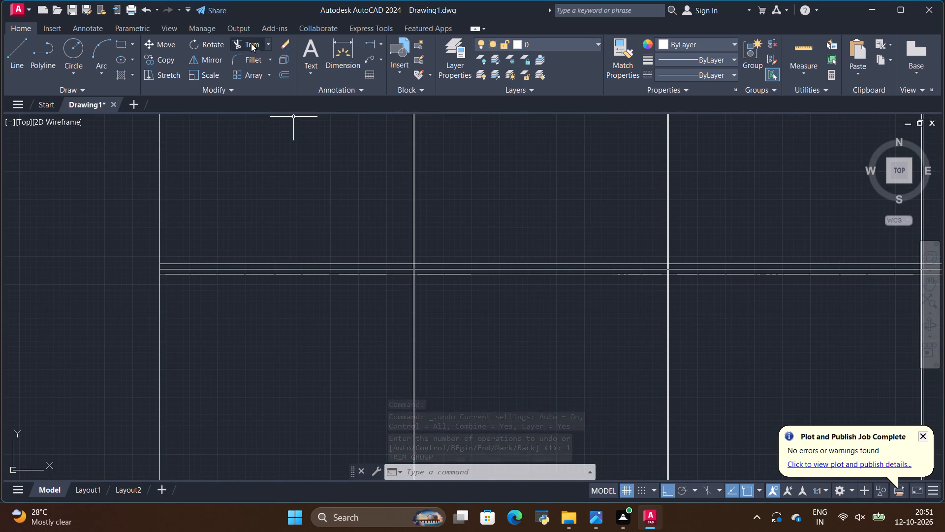
left_click(251, 42)
scroll(397, 270, "up", 4)
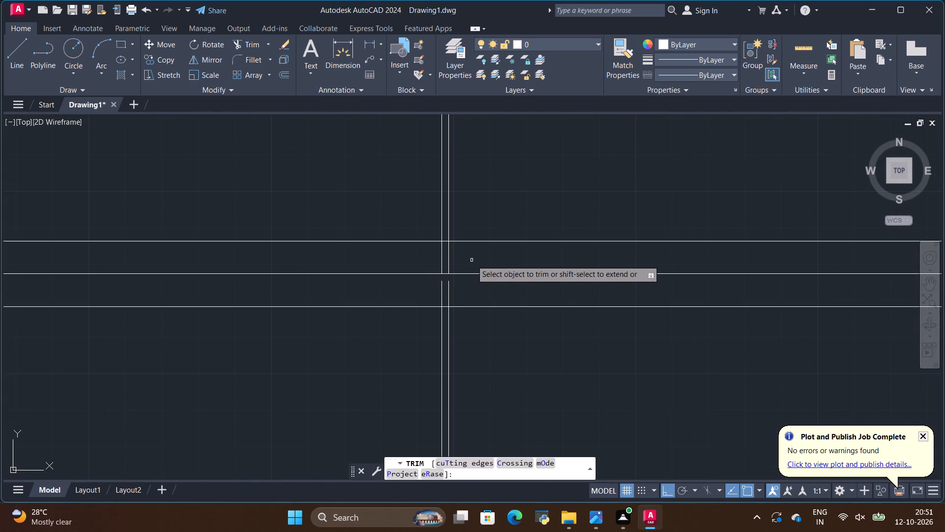
left_click_drag(472, 260, 482, 272)
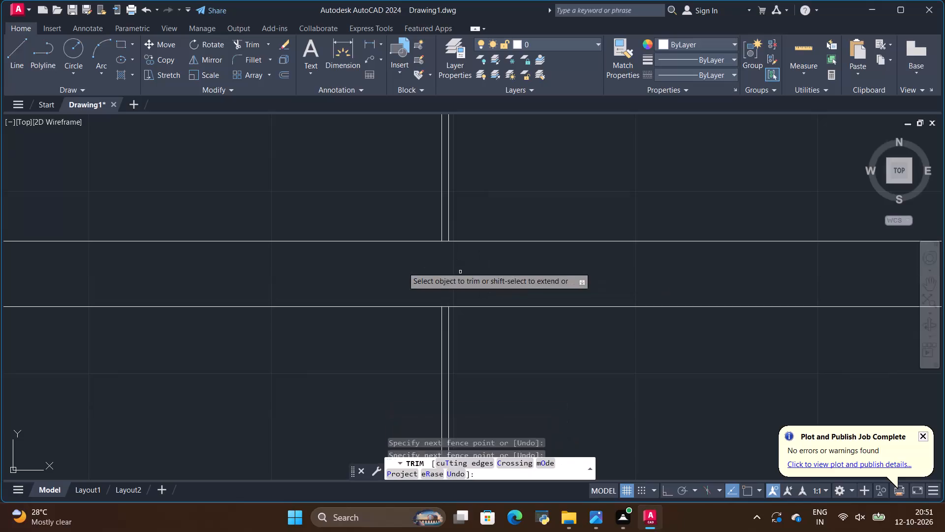
scroll(423, 247, "up", 2)
left_click_drag(472, 230, 472, 245)
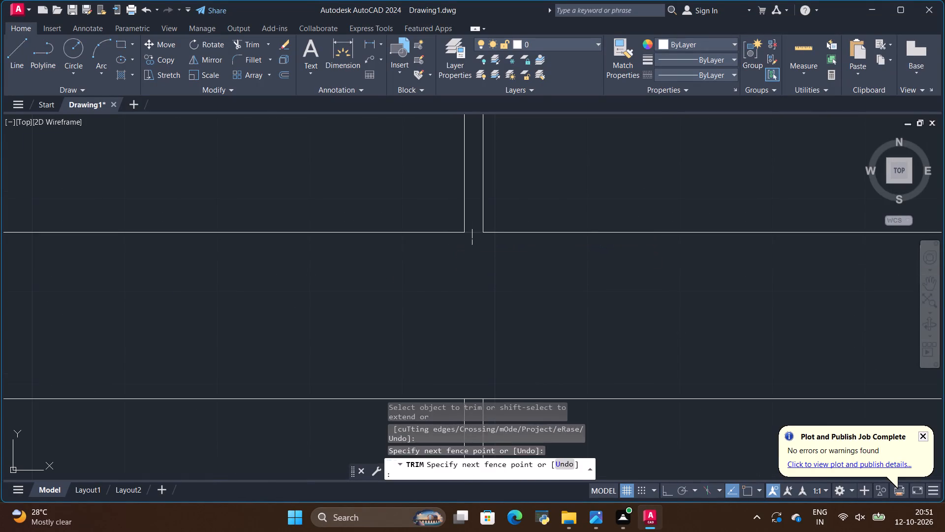
scroll(470, 220, "down", 2)
scroll(463, 276, "up", 2)
scroll(491, 323, "up", 1)
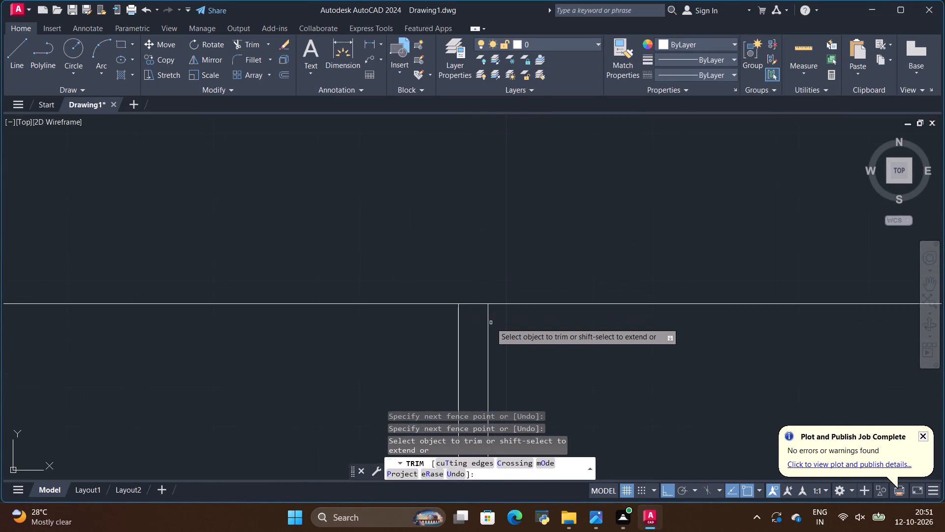
scroll(475, 318, "up", 1)
left_click_drag(470, 272, 468, 324)
Trim the middle line and centre divider segments inside the band, and open the lower band line between the divider's two lines.
scroll(302, 250, "down", 7)
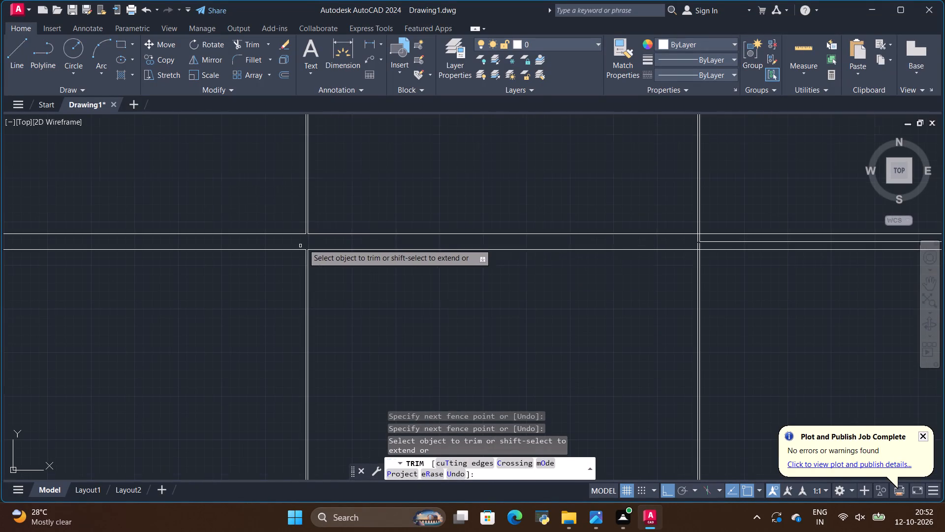
scroll(735, 243, "up", 4)
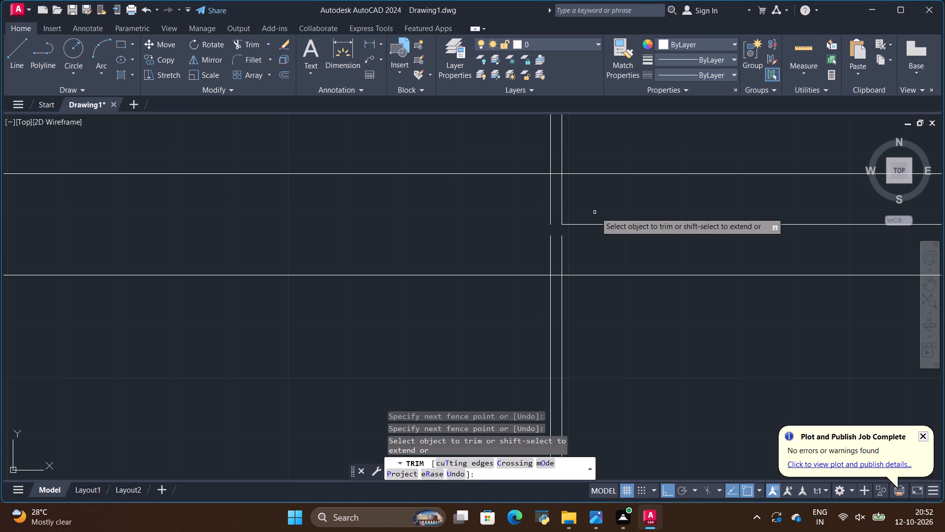
left_click_drag(606, 206, 597, 223)
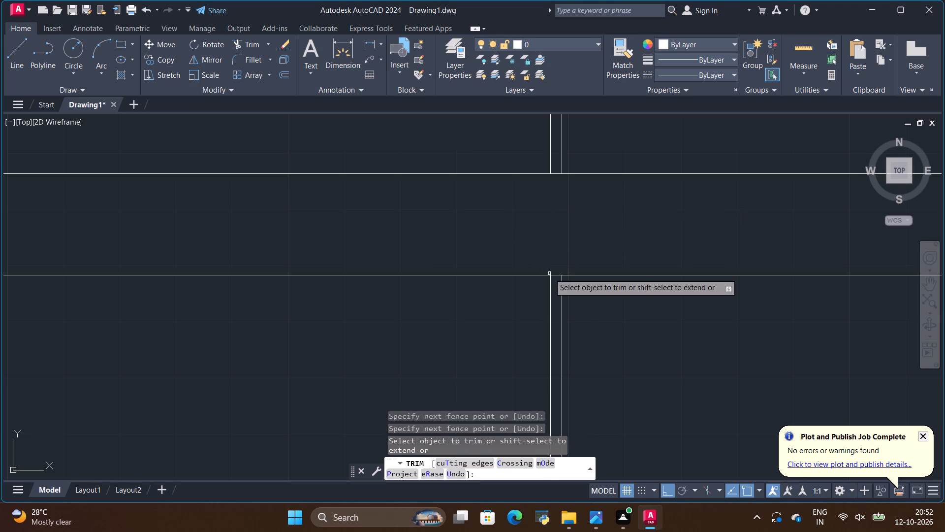
scroll(553, 277, "up", 3)
left_click_drag(550, 257, 554, 290)
scroll(554, 293, "down", 3)
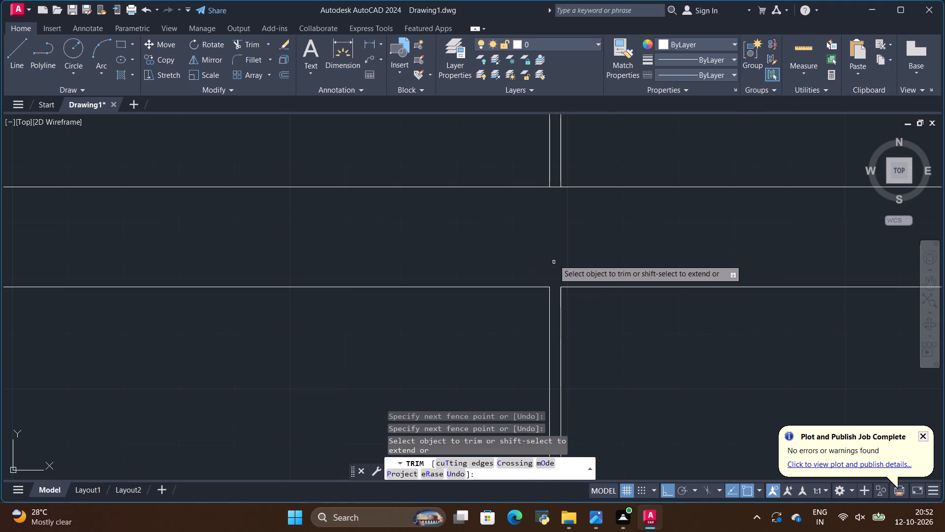
Trim the upper band line open between the centre divider's two vertical lines.
scroll(556, 175, "up", 3)
left_click_drag(550, 197, 547, 262)
scroll(387, 252, "down", 8)
Trim the middle line and right divider segments inside the band, and open both band lines between the divider's two lines.
scroll(623, 255, "up", 3)
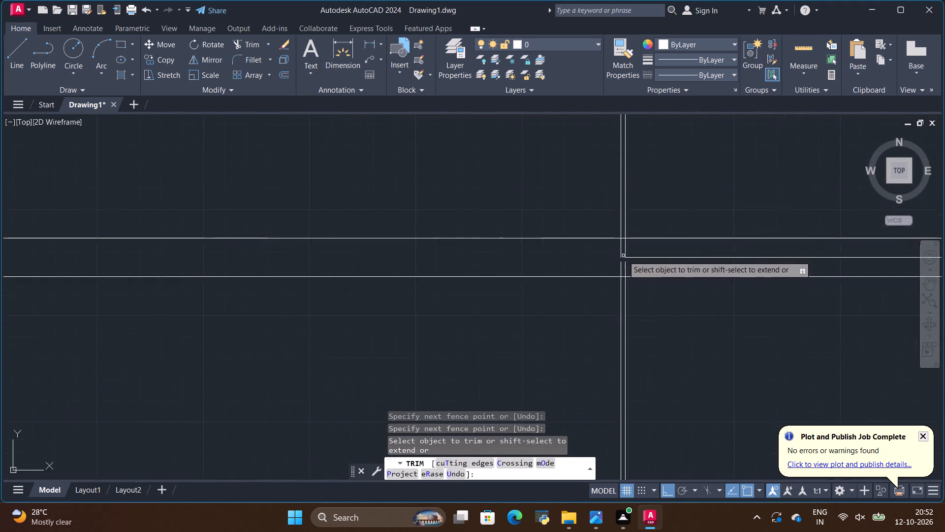
scroll(623, 256, "up", 2)
left_click_drag(652, 235, 657, 256)
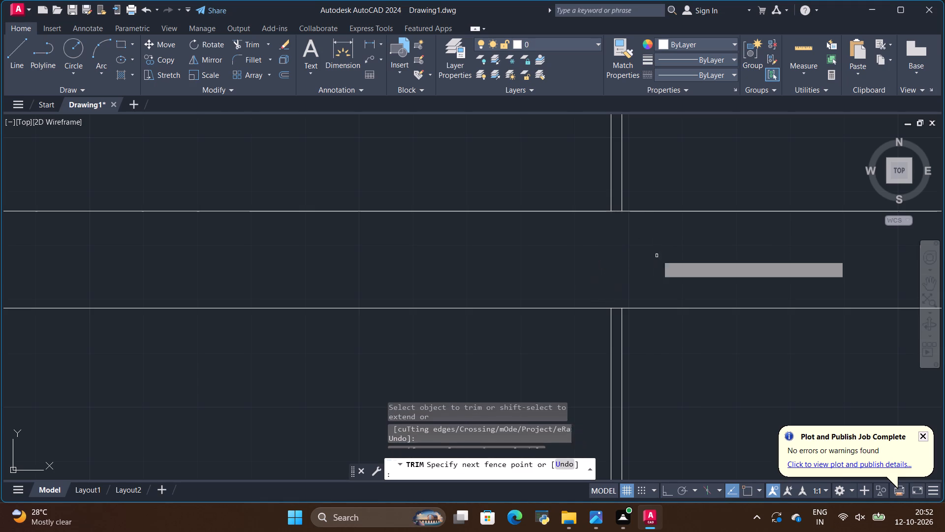
scroll(617, 325, "up", 3)
left_click_drag(600, 240, 605, 296)
scroll(605, 297, "down", 2)
scroll(600, 183, "down", 2)
scroll(601, 150, "up", 5)
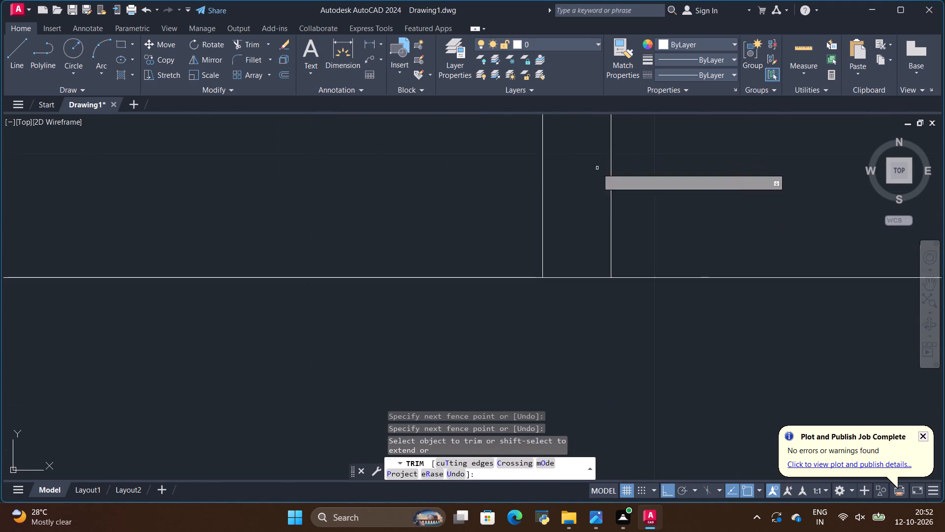
left_click_drag(577, 217, 599, 334)
scroll(464, 285, "down", 8)
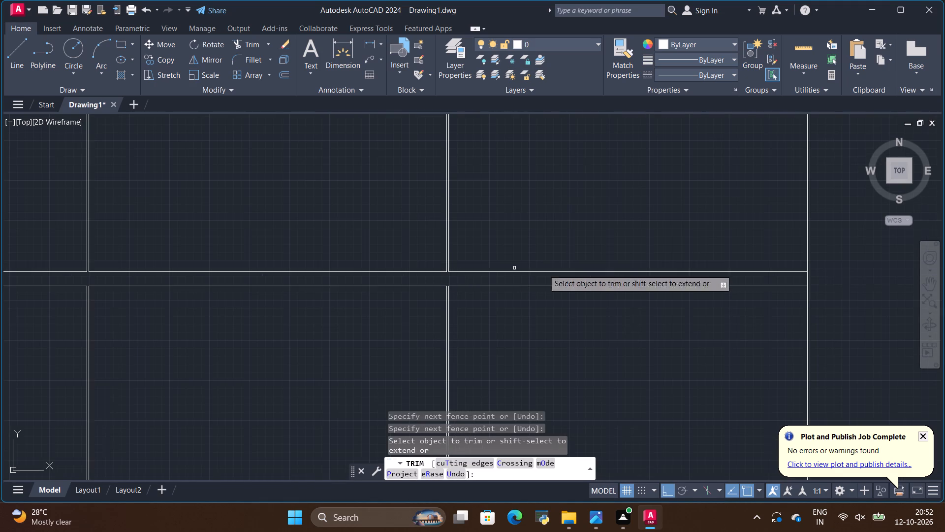
Examine the trimmed band at each divider and across the whole closed four-door elevation.
scroll(661, 266, "down", 4)
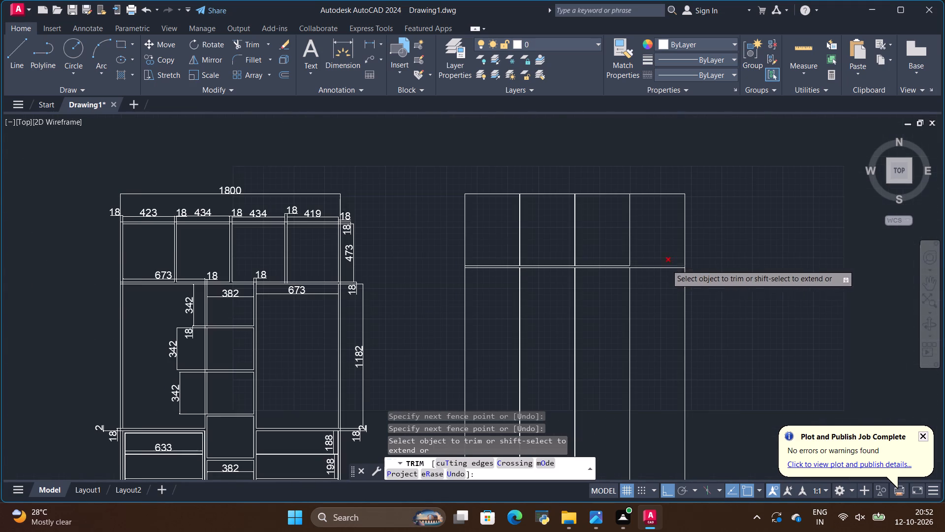
scroll(733, 274, "up", 2)
scroll(733, 276, "down", 2)
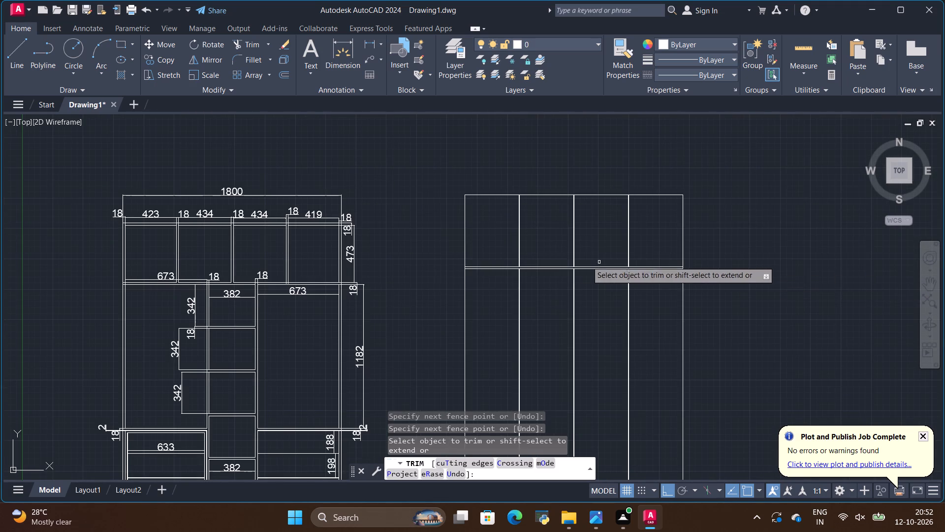
scroll(563, 261, "up", 2)
scroll(462, 269, "up", 3)
scroll(429, 305, "up", 2)
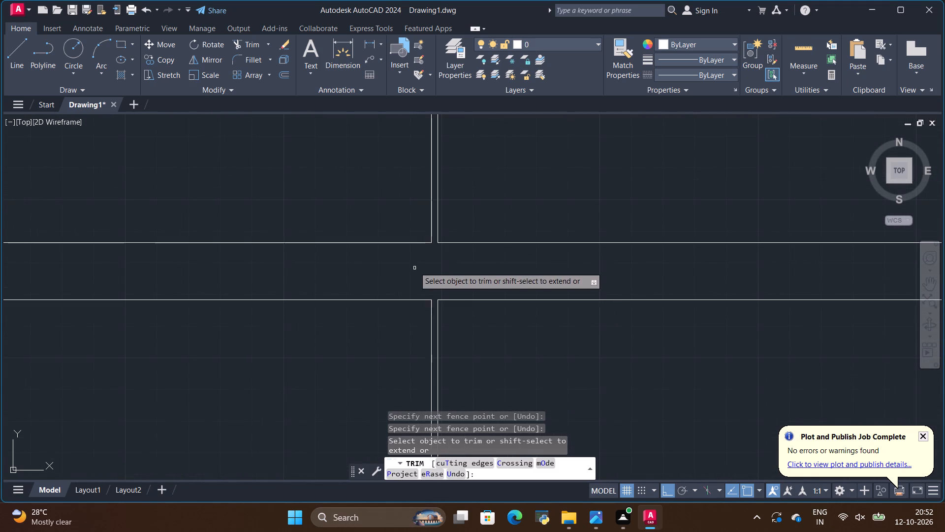
scroll(482, 241, "down", 4)
scroll(297, 251, "down", 1)
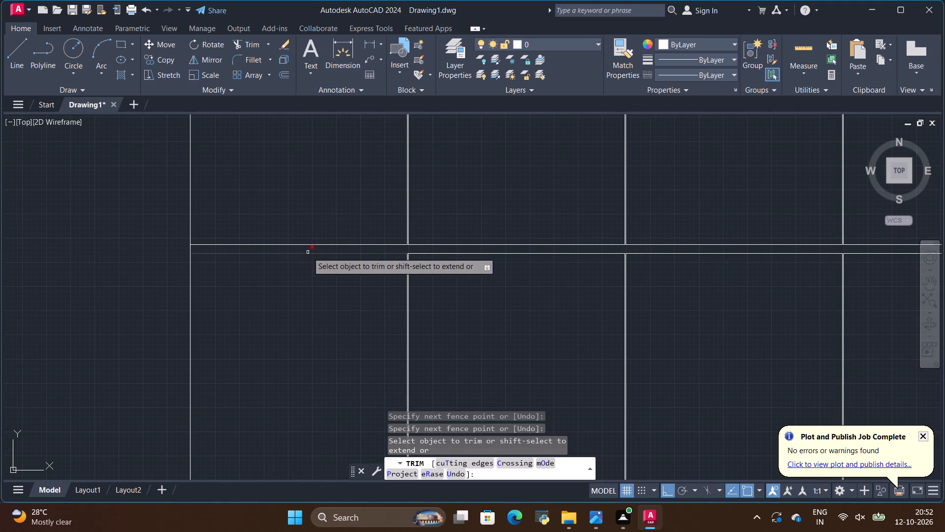
scroll(340, 251, "down", 2)
scroll(444, 221, "down", 2)
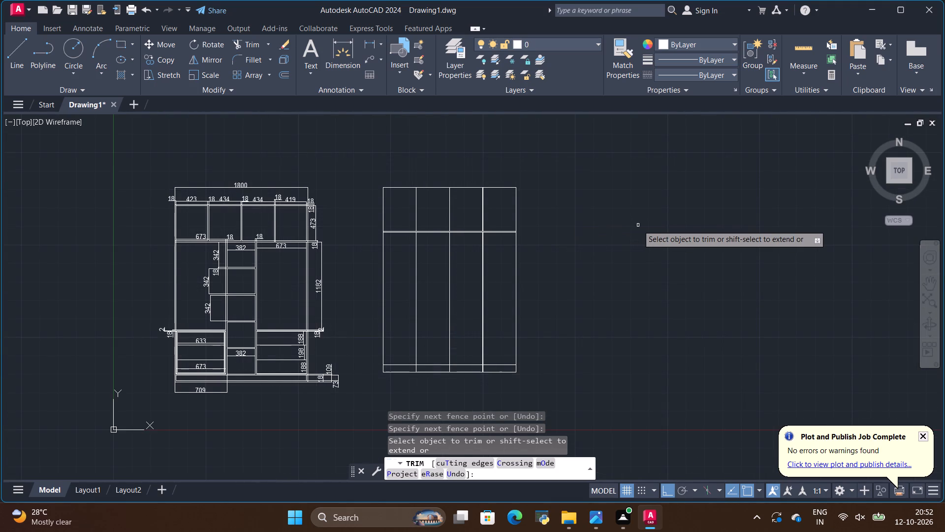
Dimension the first upper cabinet door's width from the outer left corner to the first divider, placed just above the closed elevation.
left_click(337, 60)
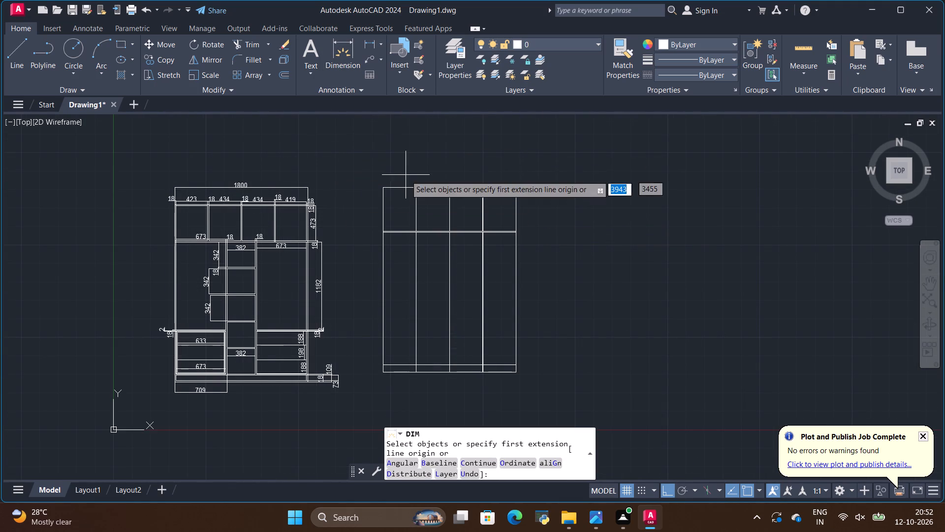
scroll(406, 175, "up", 1)
scroll(347, 200, "up", 6)
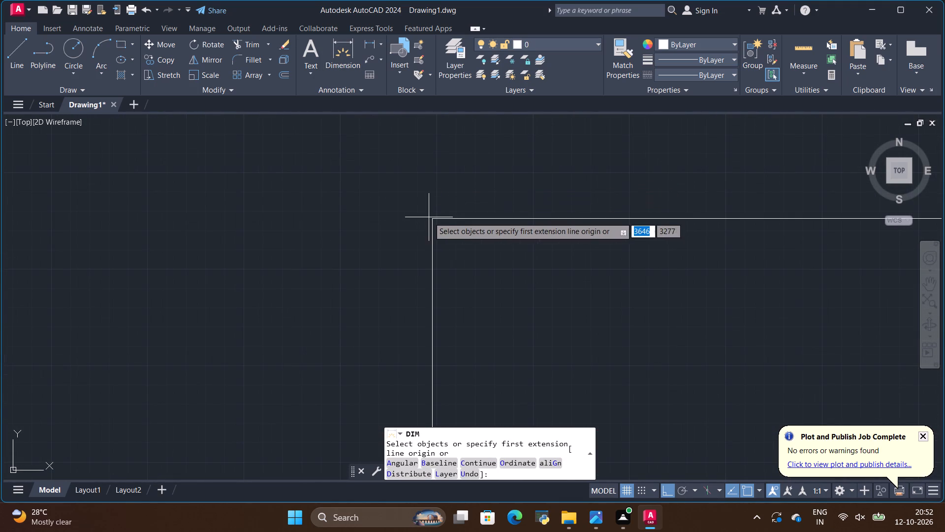
left_click(432, 218)
scroll(153, 187, "down", 3)
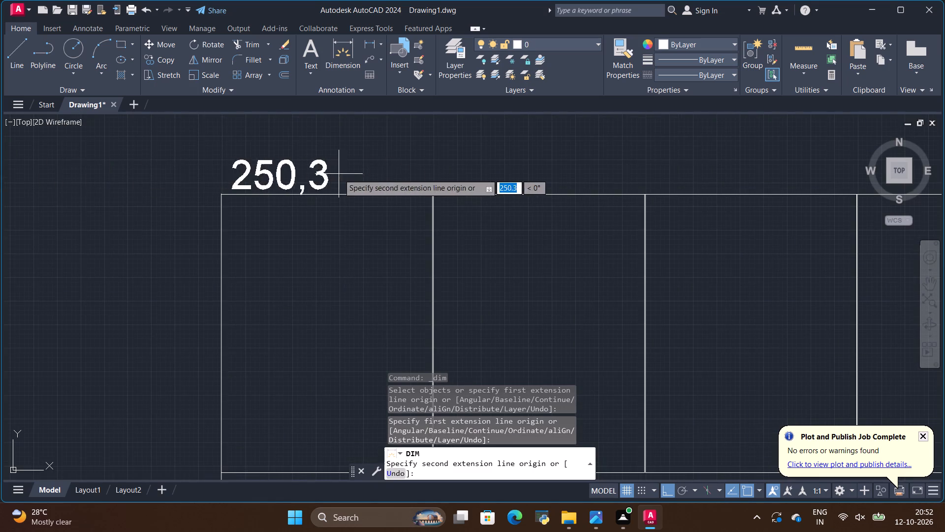
scroll(343, 174, "up", 3)
scroll(500, 204, "up", 2)
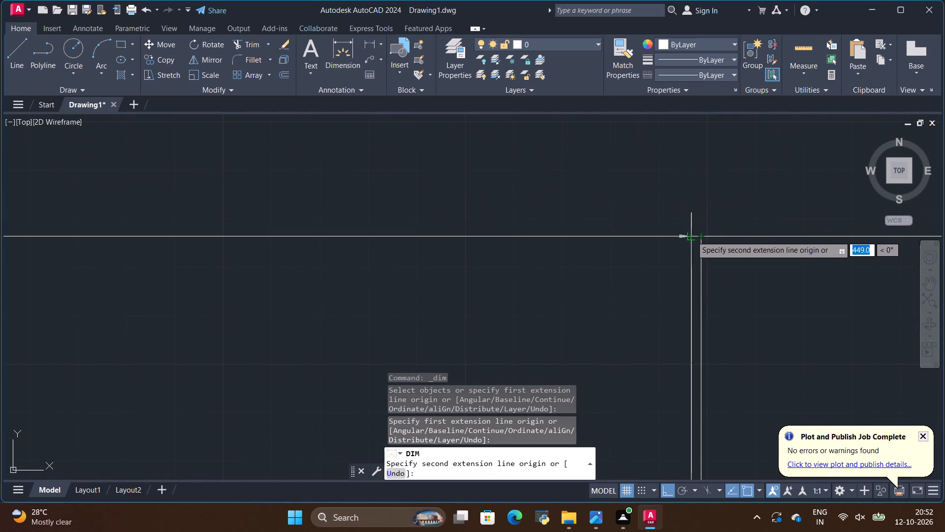
left_click(691, 236)
scroll(681, 209, "down", 4)
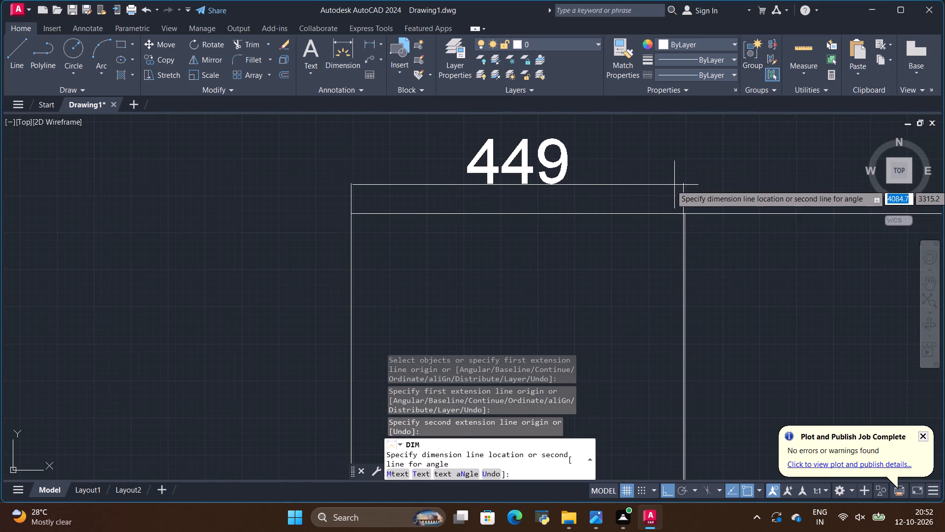
left_click(674, 185)
Dimension the second upper cabinet door's width between the first and centre dividers, in line with the first door's dimension.
scroll(410, 221, "down", 4)
scroll(478, 216, "up", 1)
scroll(428, 219, "up", 1)
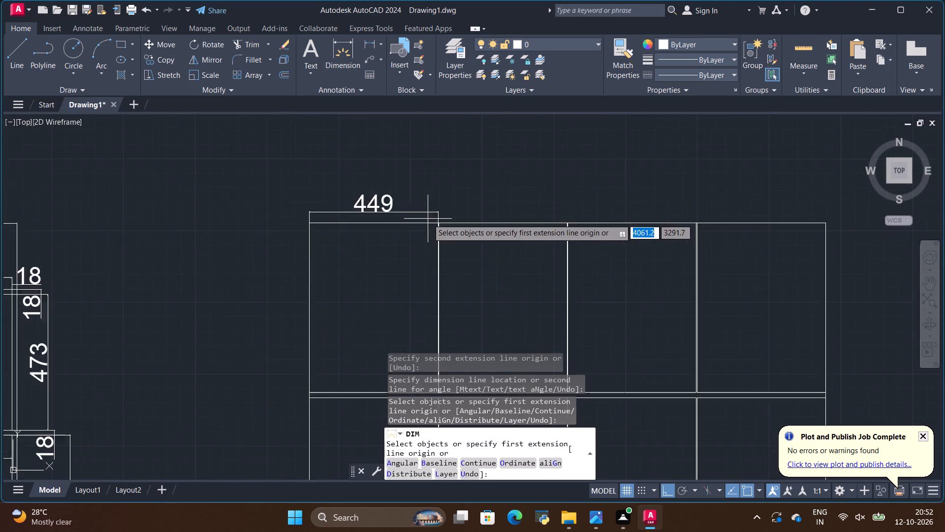
scroll(428, 219, "up", 9)
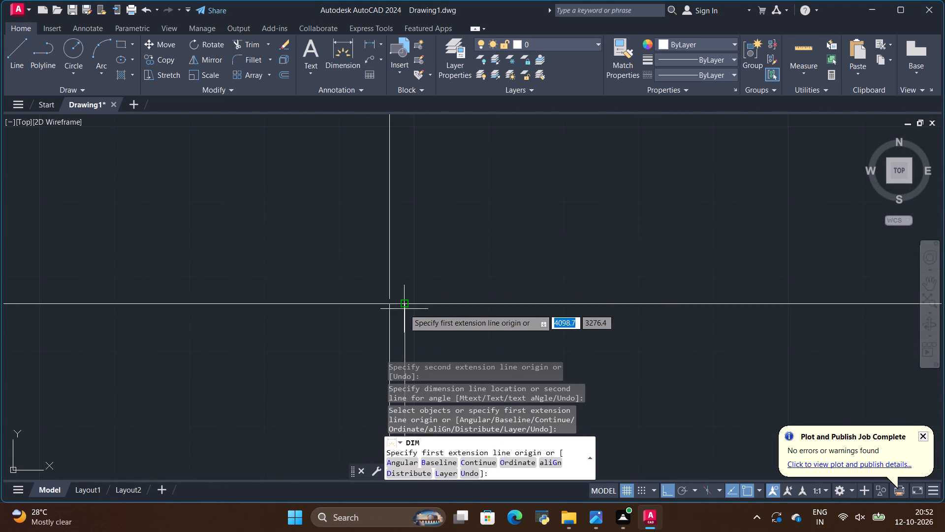
left_click(407, 305)
scroll(315, 254, "down", 4)
scroll(612, 248, "down", 2)
scroll(688, 249, "up", 2)
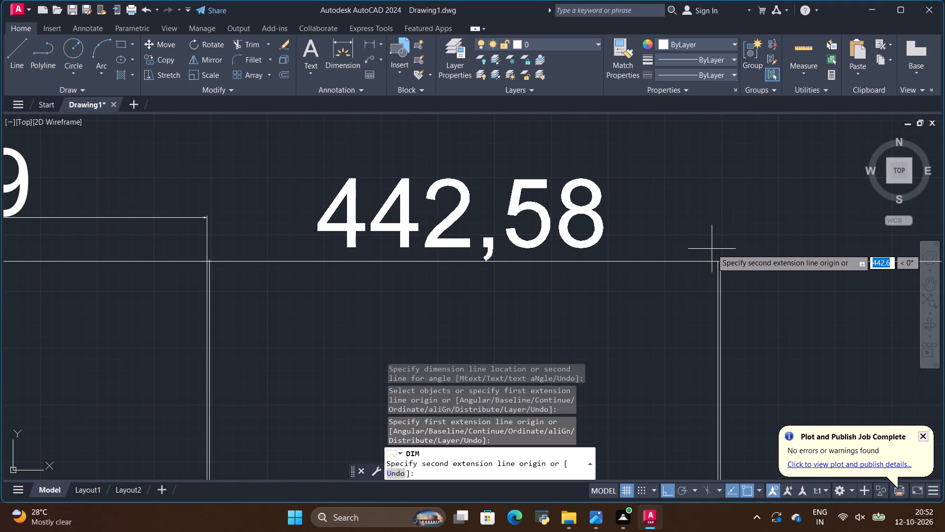
scroll(716, 263, "up", 4)
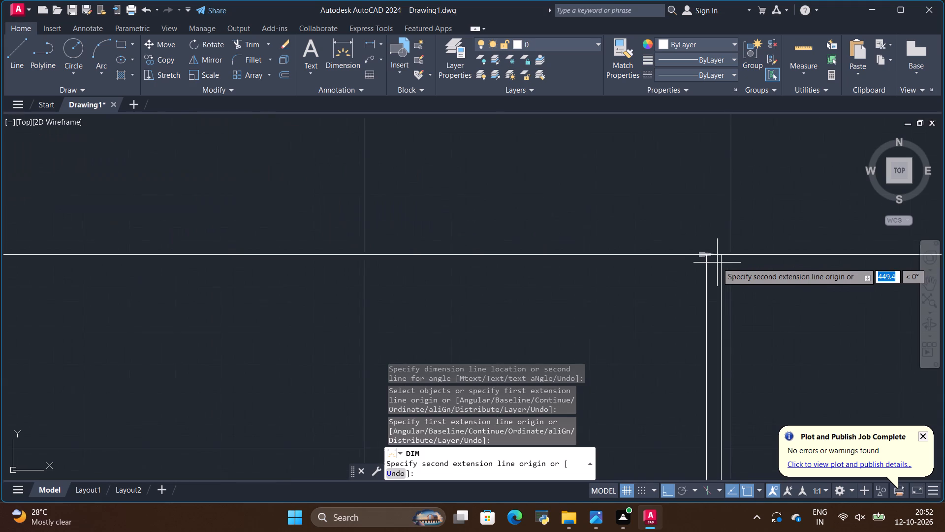
scroll(717, 263, "up", 1)
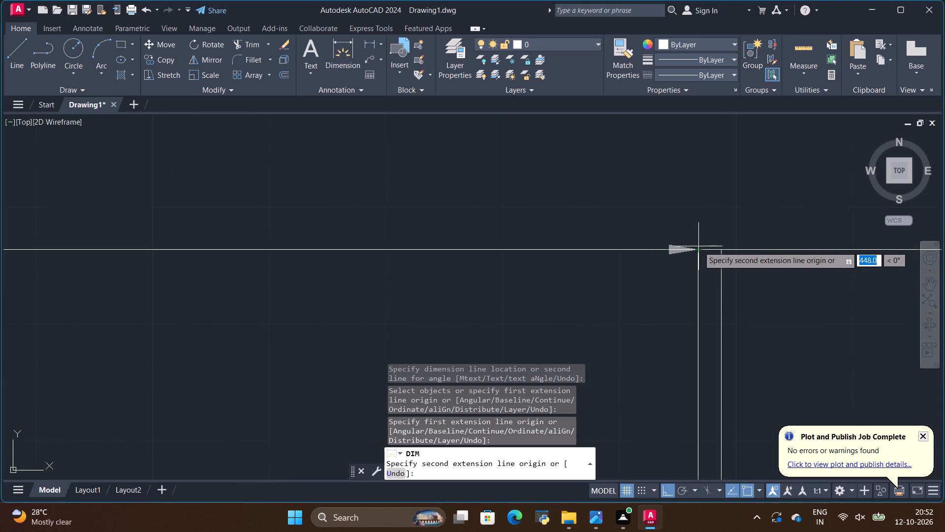
left_click(699, 249)
scroll(682, 209, "down", 4)
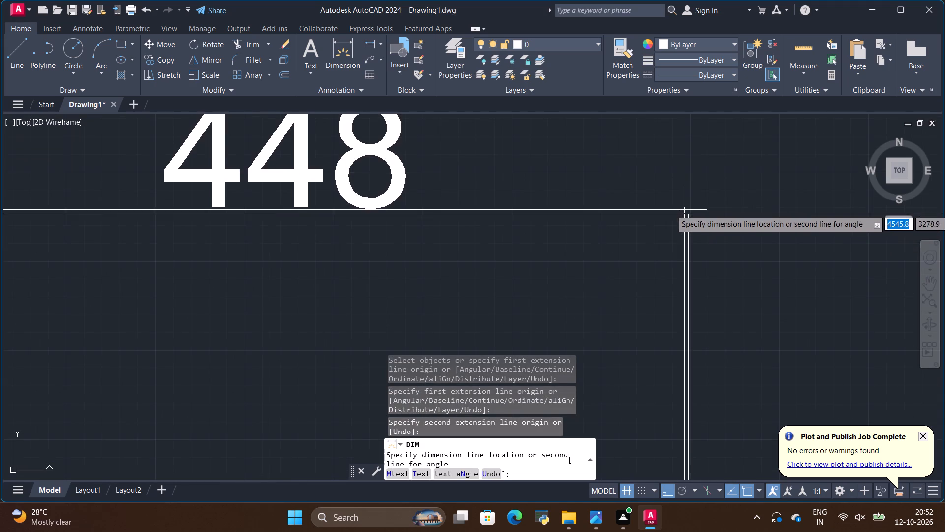
scroll(683, 208, "down", 4)
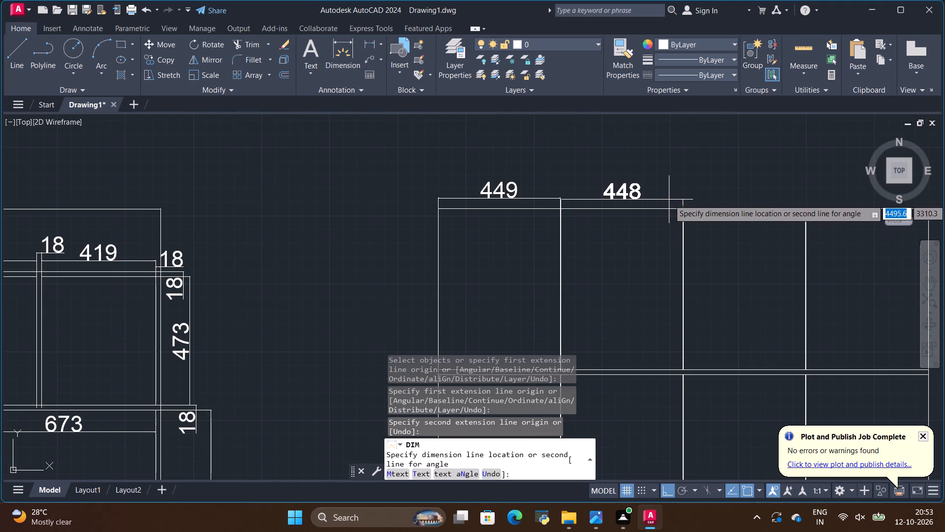
left_click(670, 200)
Dimension the third upper cabinet door's width between the centre and right dividers, in line with the previous dimension.
scroll(275, 201, "down", 2)
scroll(476, 214, "up", 2)
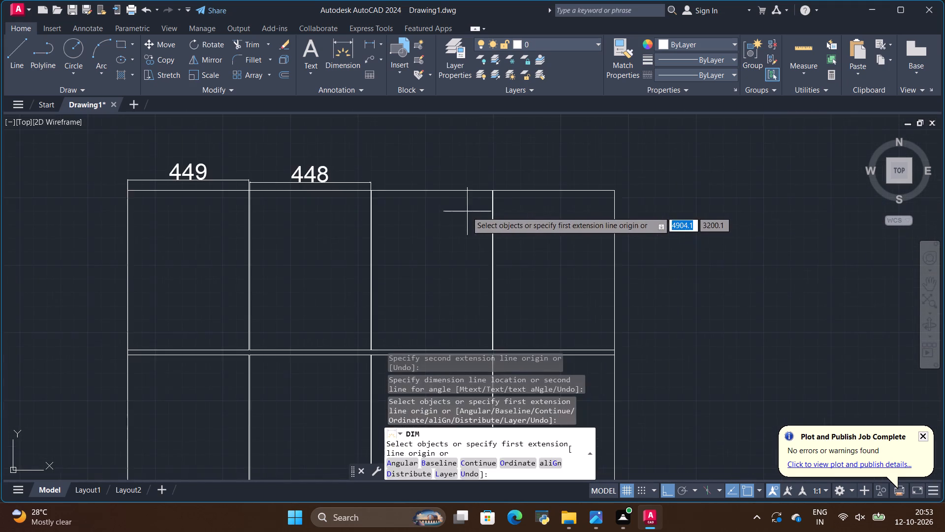
scroll(390, 175, "up", 4)
scroll(263, 288, "up", 2)
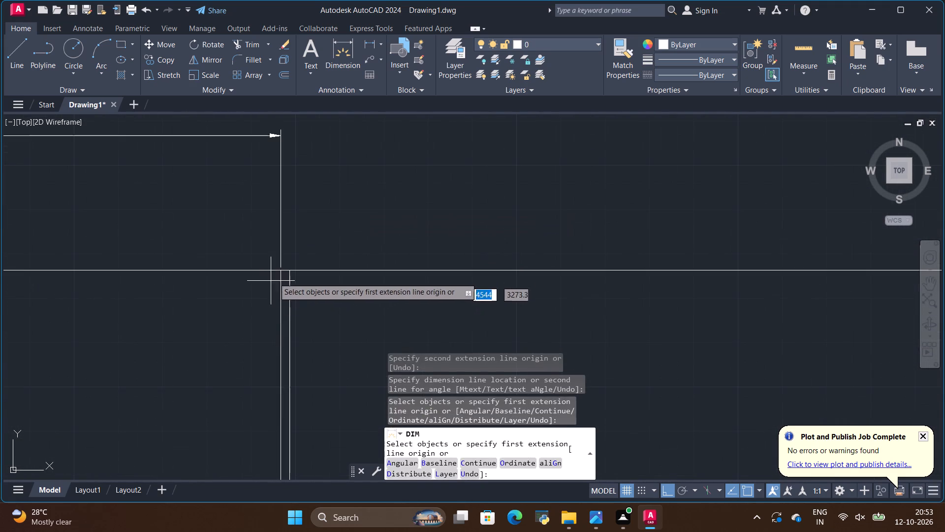
left_click(289, 269)
scroll(237, 260, "down", 4)
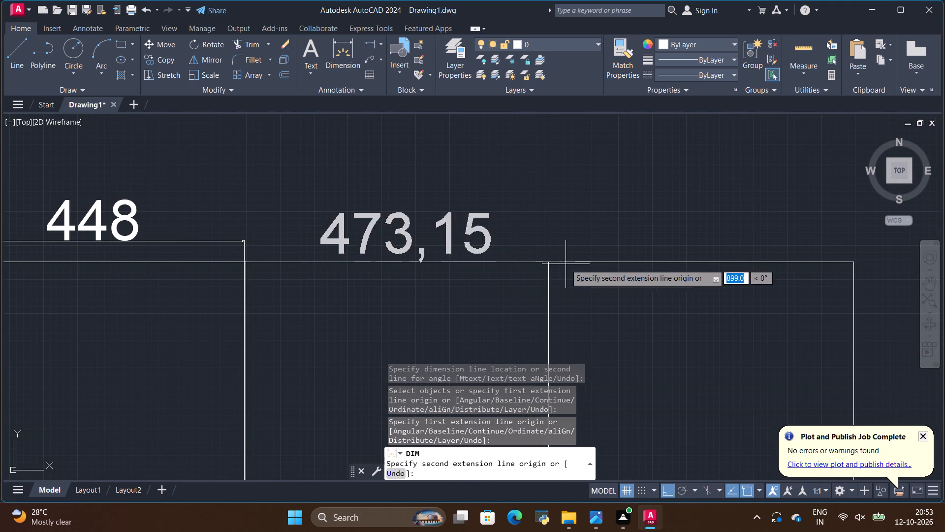
scroll(546, 264, "up", 1)
left_click(546, 264)
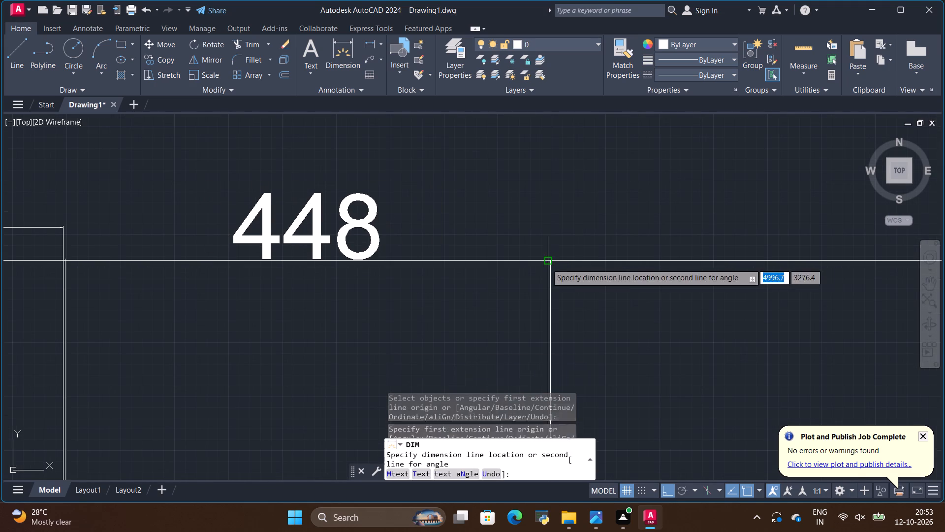
left_click(531, 226)
Dimension the fourth upper cabinet door's width from the right divider to the outer right corner, in line with the others.
scroll(541, 270, "down", 2)
scroll(542, 270, "up", 2)
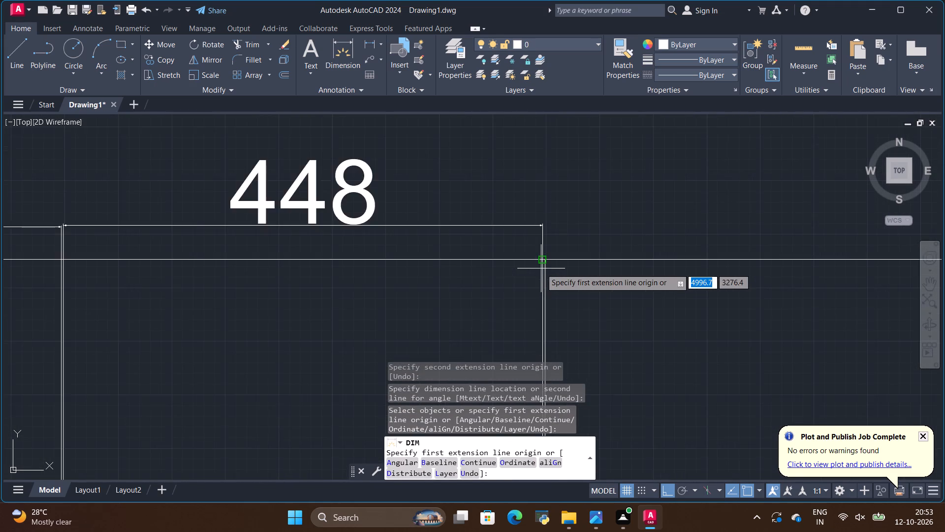
scroll(541, 268, "up", 4)
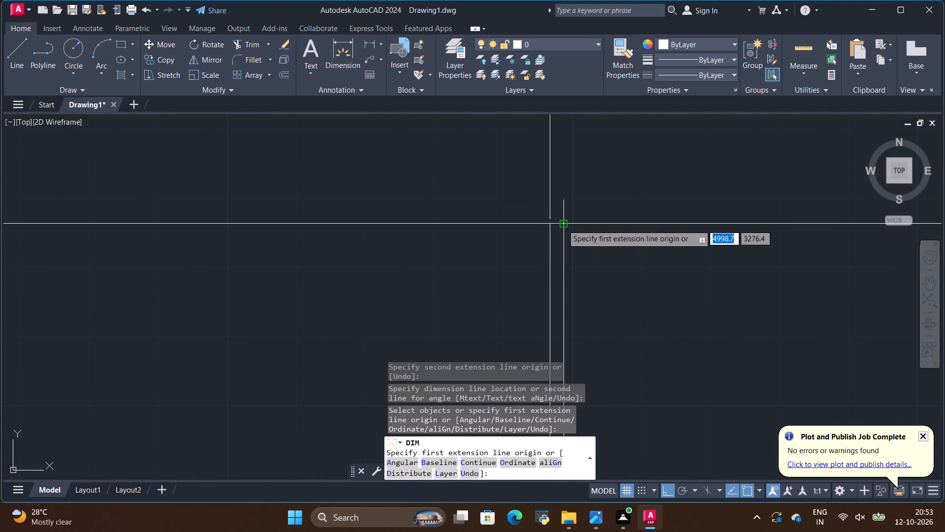
left_click(563, 225)
scroll(380, 232, "down", 7)
scroll(485, 226, "up", 2)
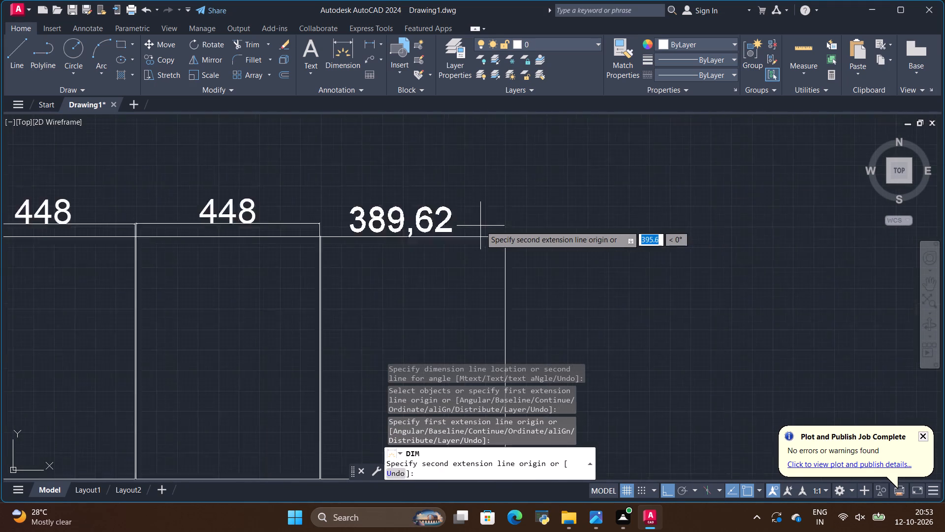
left_click(517, 243)
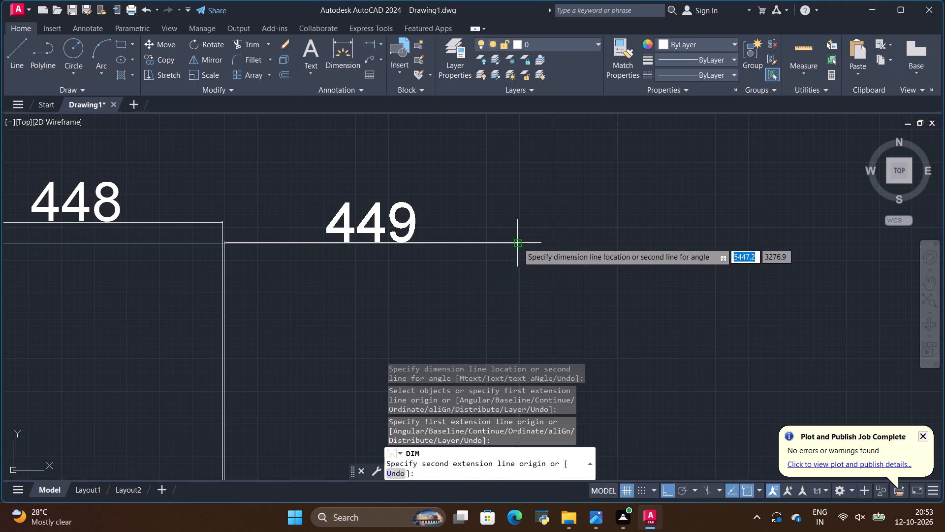
left_click(510, 222)
Dimension the closed elevation's overall width between its two top outer corners.
scroll(471, 226, "down", 2)
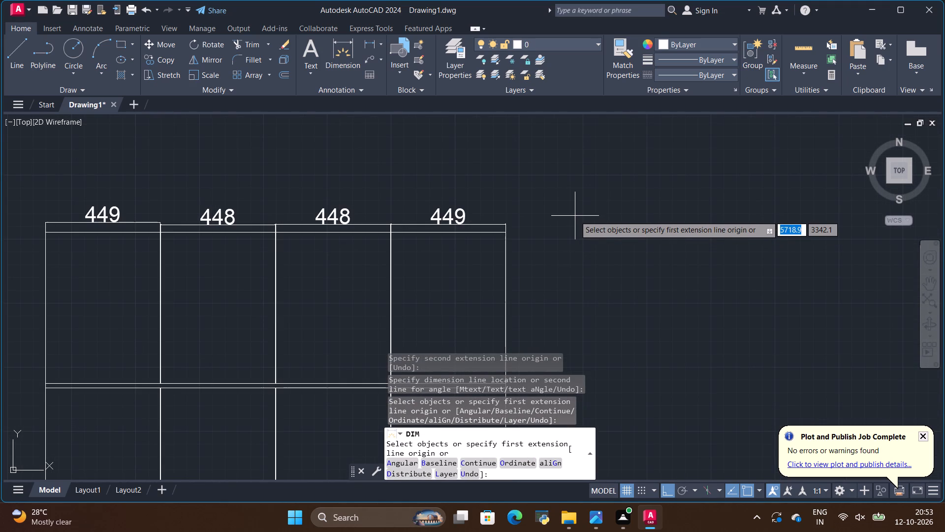
scroll(575, 216, "down", 3)
scroll(331, 220, "up", 2)
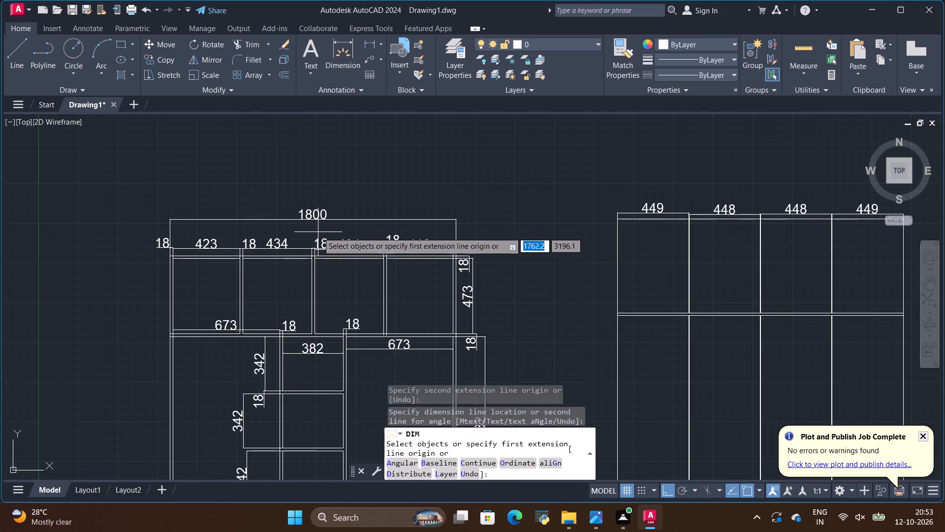
left_click(621, 219)
scroll(504, 209, "down", 2)
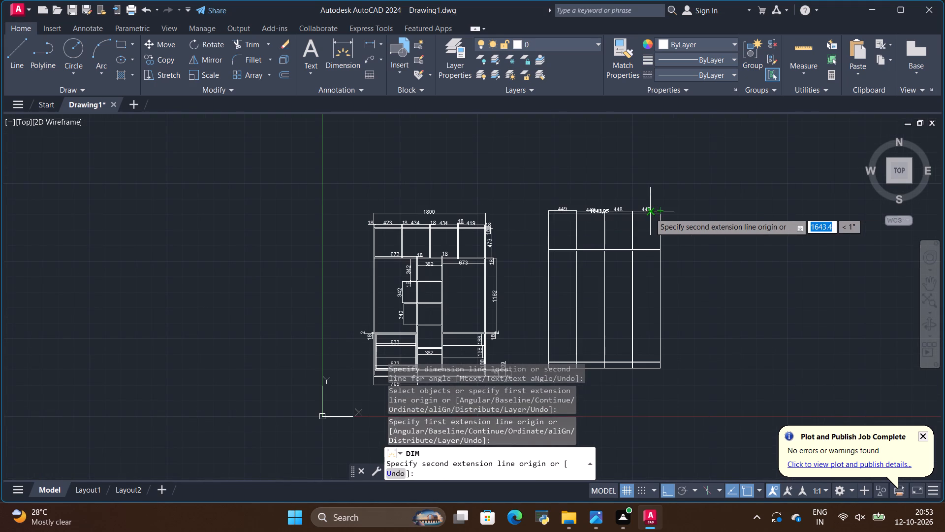
left_click(662, 214)
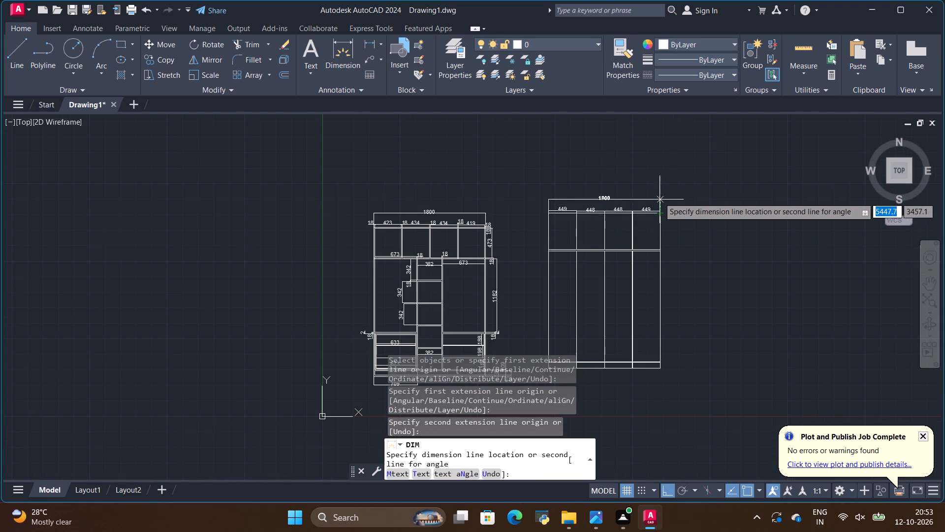
scroll(658, 193, "up", 2)
left_click(654, 215)
scroll(639, 181, "down", 3)
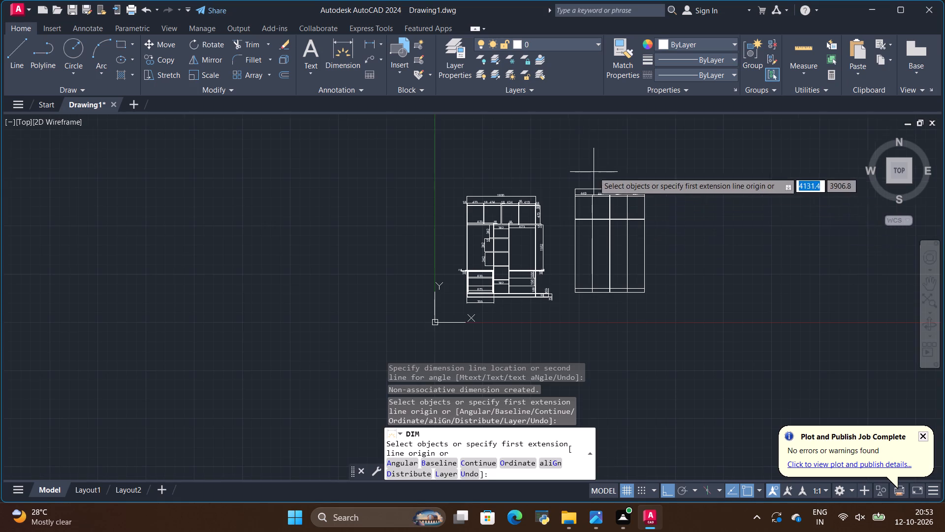
Examine the existing dimensions on the open and closed wardrobe elevations.
scroll(594, 172, "up", 4)
scroll(585, 233, "up", 5)
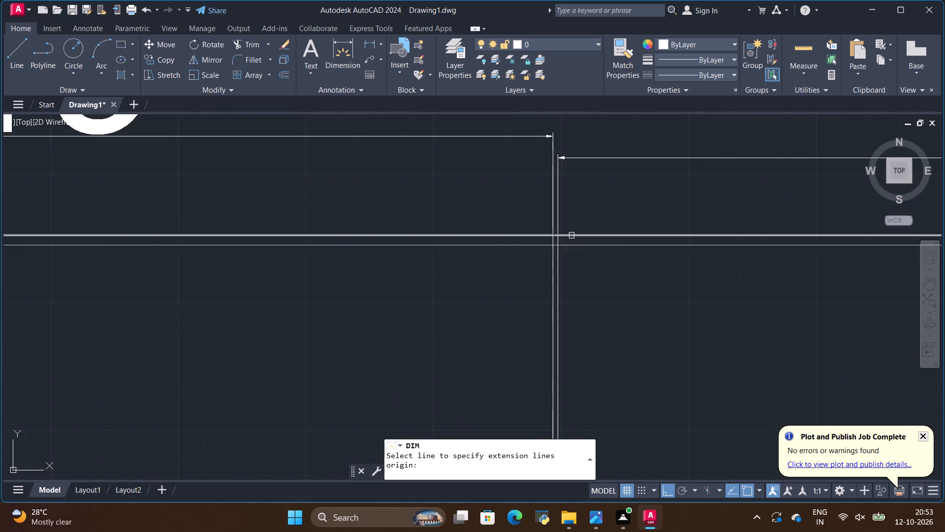
scroll(570, 233, "down", 6)
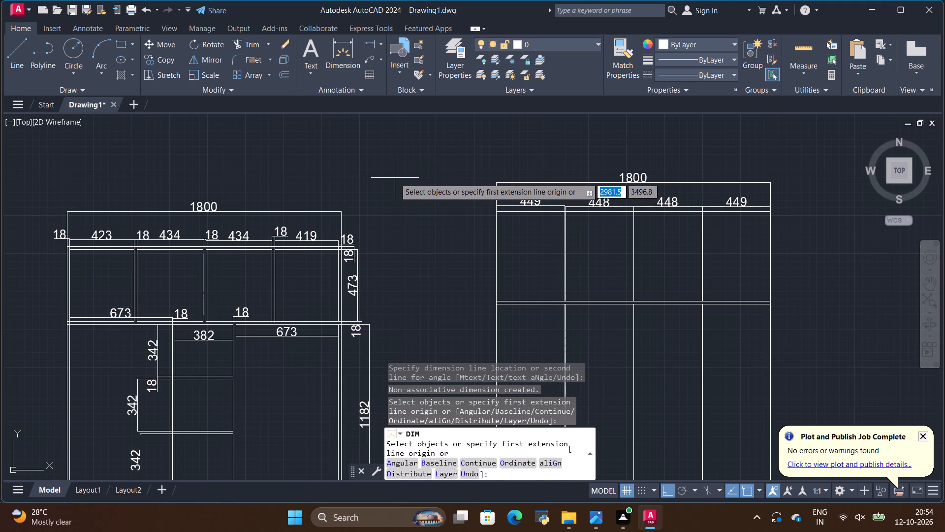
scroll(466, 171, "down", 2)
scroll(611, 240, "up", 1)
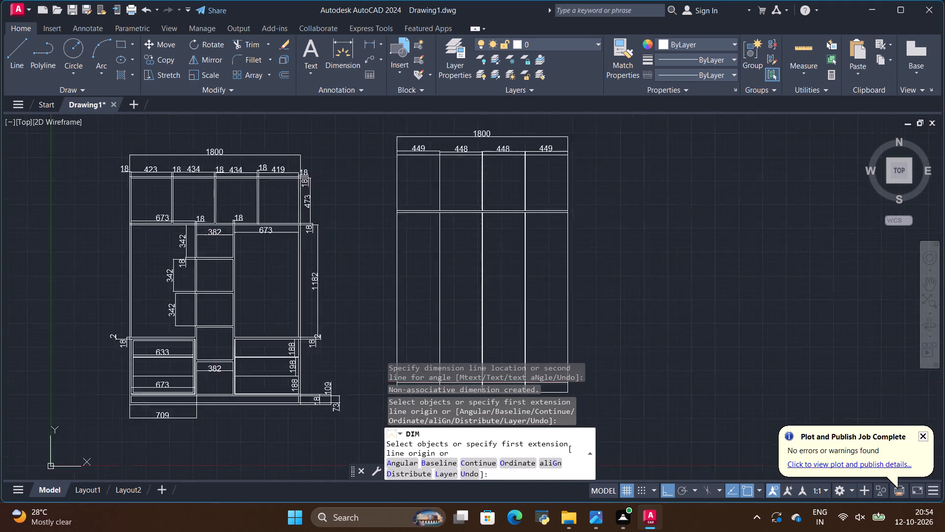
scroll(638, 251, "up", 1)
scroll(596, 173, "down", 3)
scroll(569, 141, "up", 2)
scroll(530, 166, "down", 1)
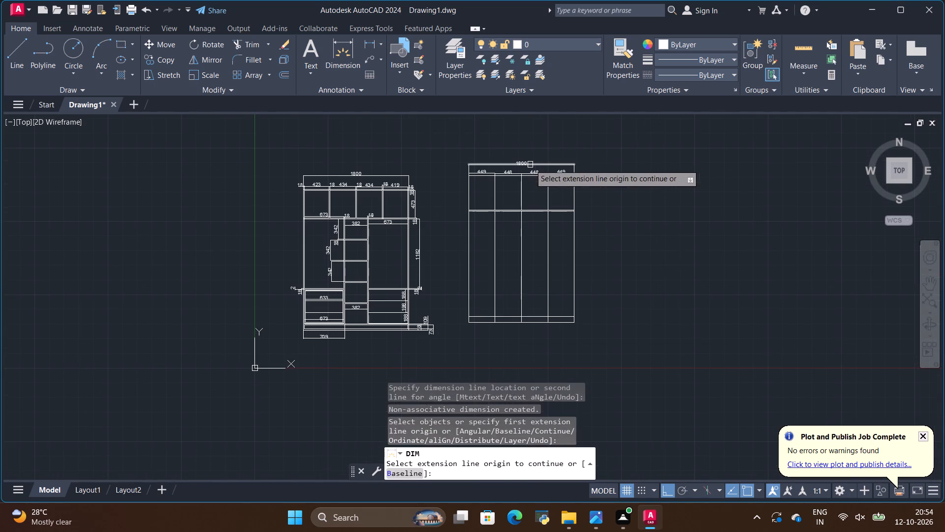
Dimension the upper cabinet doors' height along the closed elevation's right edge, from the top outer corner to the band's upper line.
left_click(347, 53)
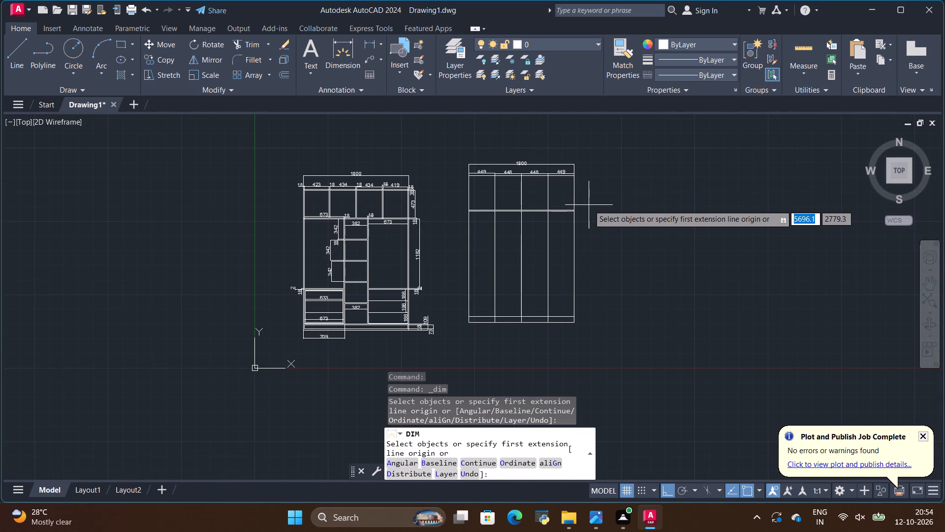
scroll(575, 190, "up", 2)
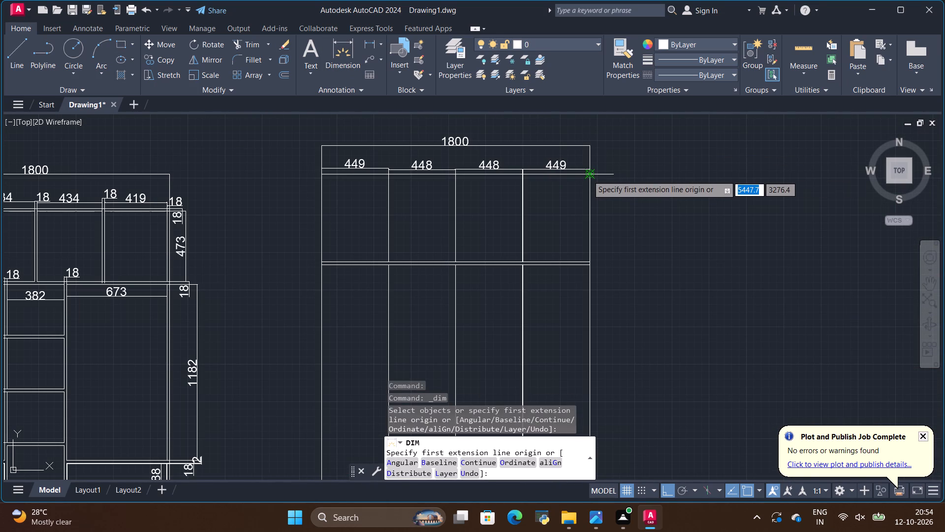
scroll(632, 175, "up", 1)
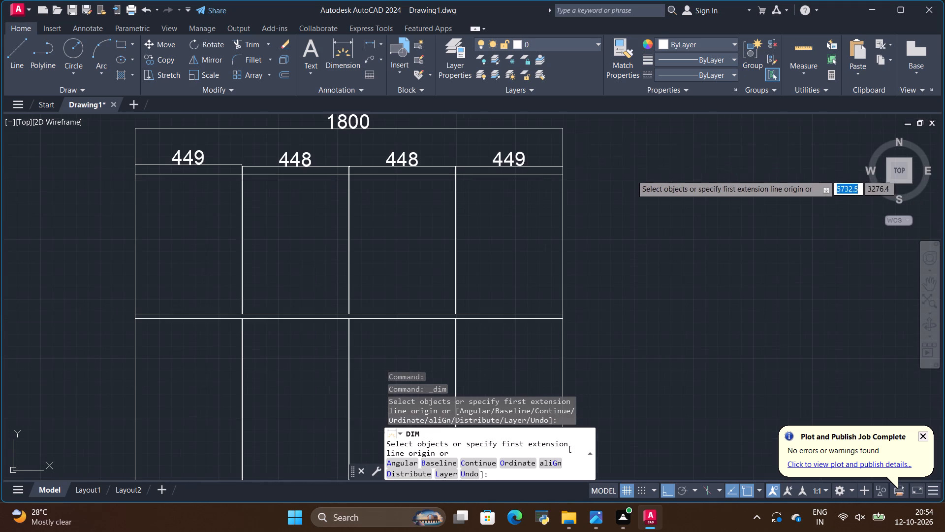
left_click(560, 175)
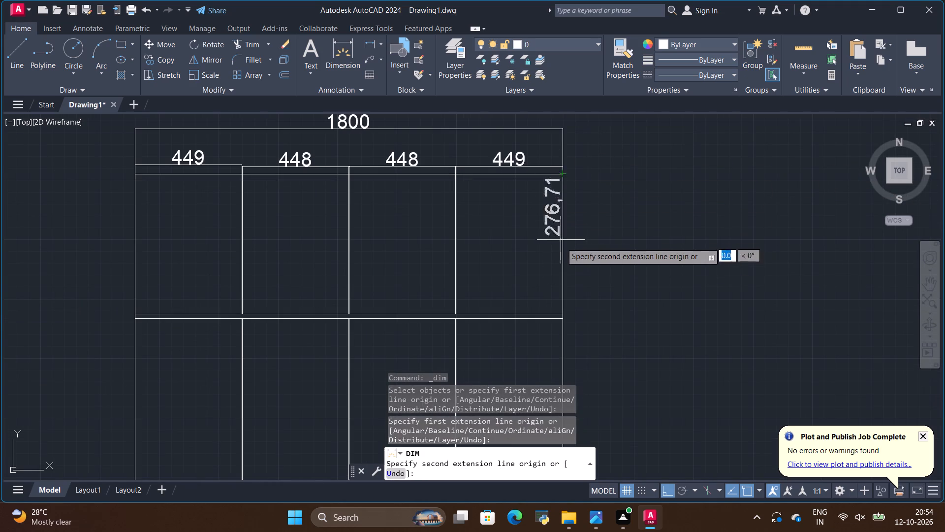
scroll(553, 201, "down", 2)
scroll(551, 251, "up", 3)
scroll(541, 194, "up", 2)
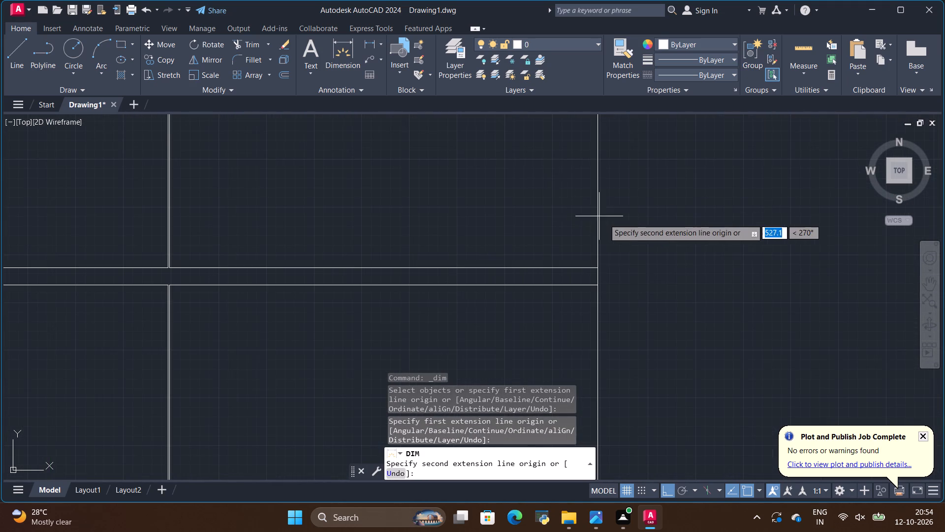
left_click(596, 267)
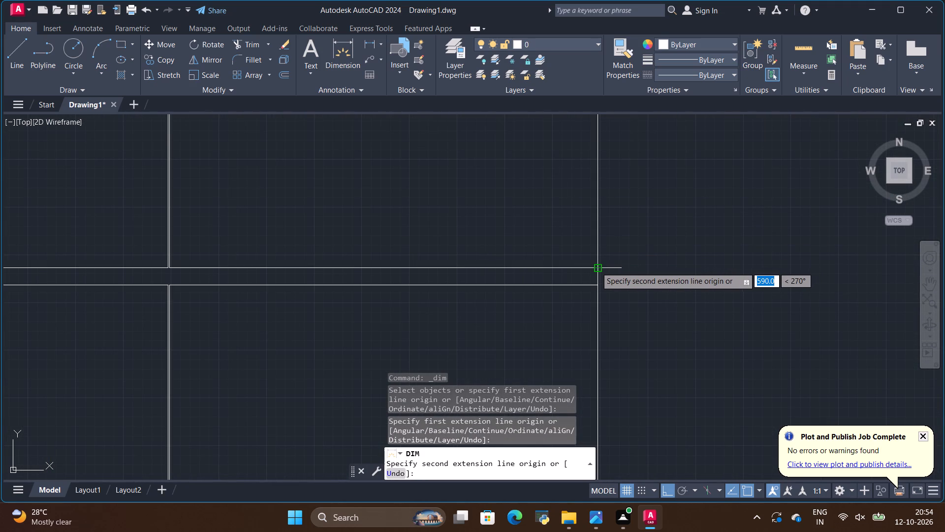
scroll(629, 275, "down", 3)
left_click(655, 274)
Dimension the thickness of the band between the upper and lower doors at the right edge, in line with the upper door height dimension.
scroll(634, 297, "up", 1)
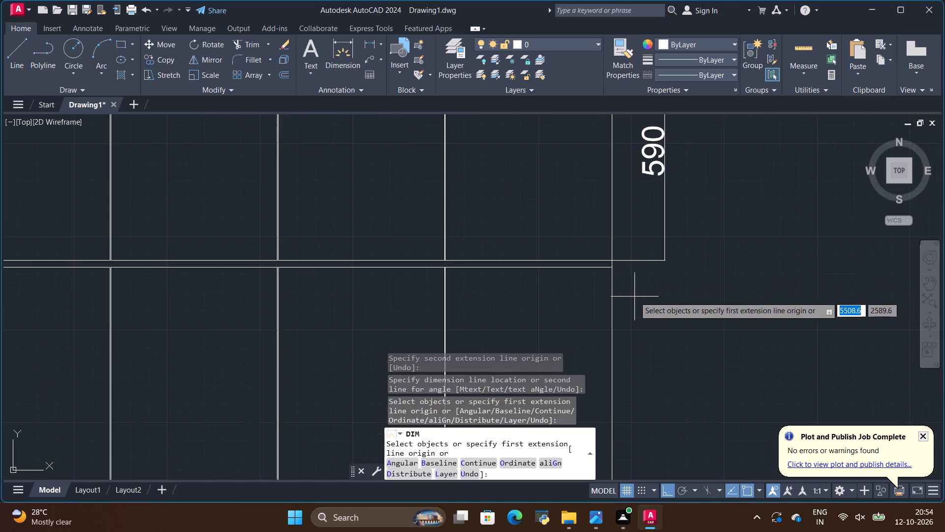
scroll(616, 264, "up", 3)
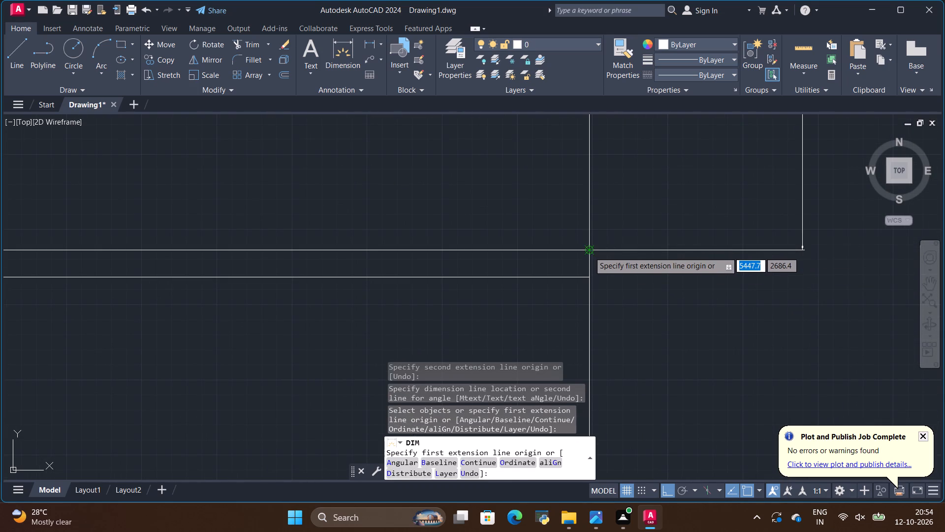
left_click(589, 252)
left_click(586, 277)
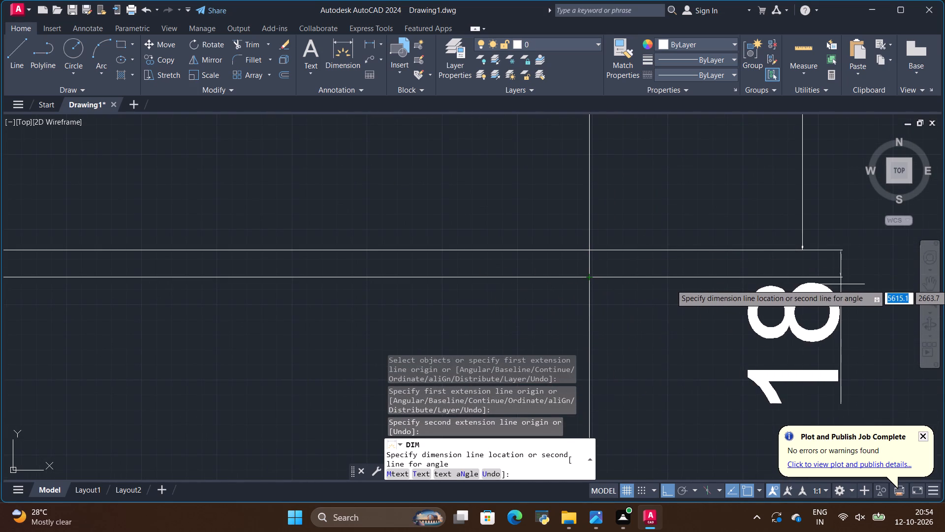
left_click(802, 272)
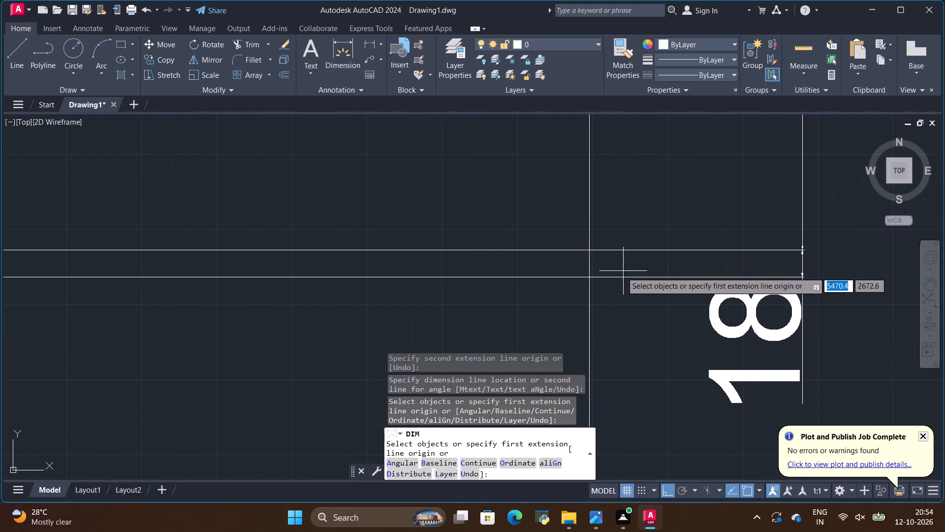
Dimension the lower doors' height at the right edge, from the band's lower line to the upper line of the narrow bottom gap.
left_click(590, 279)
scroll(599, 195, "down", 5)
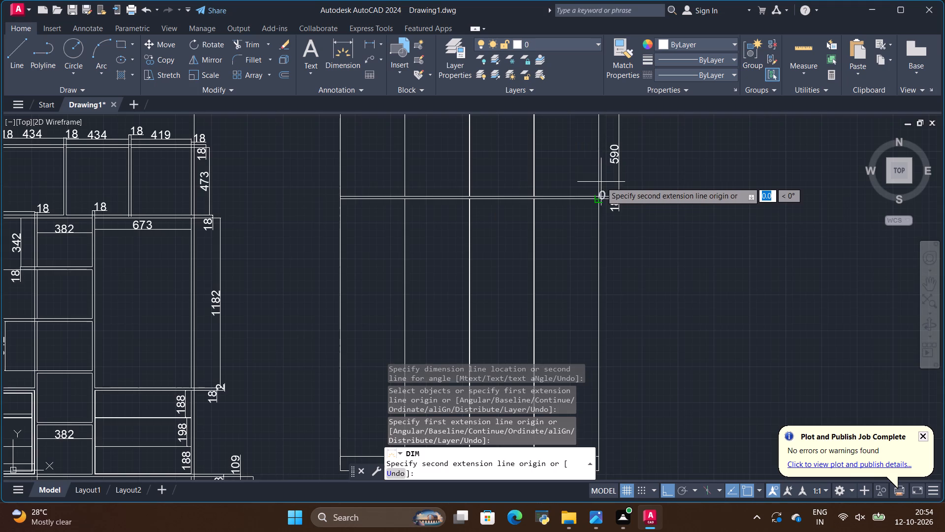
scroll(601, 181, "down", 3)
scroll(584, 258, "up", 5)
scroll(666, 195, "up", 3)
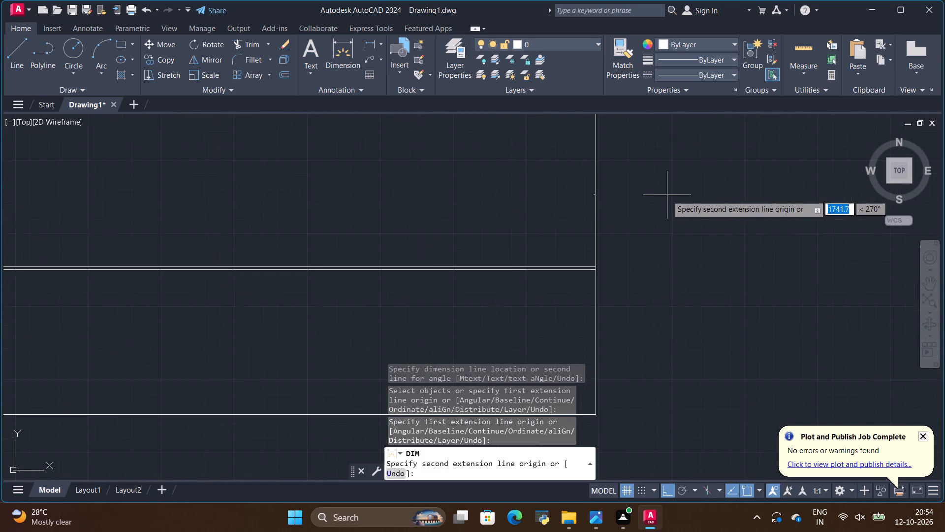
scroll(600, 271, "up", 3)
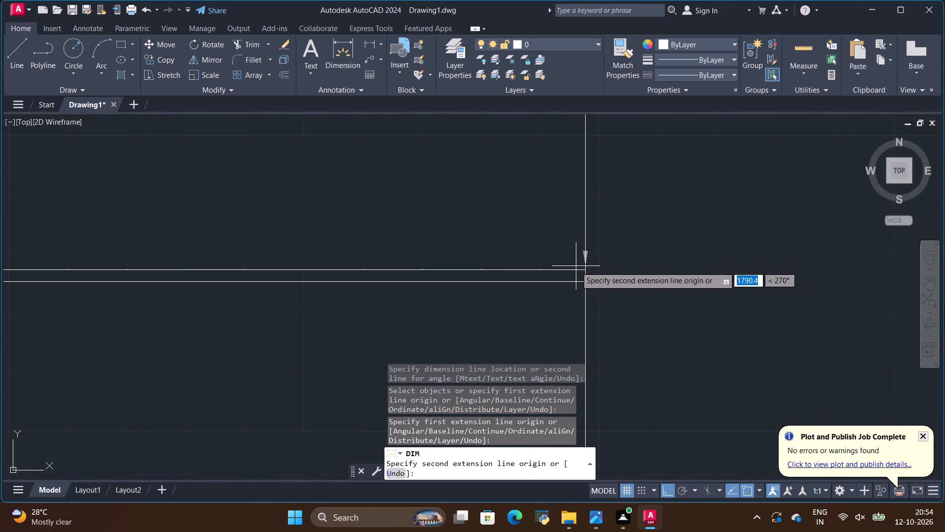
left_click(584, 270)
scroll(656, 275, "down", 7)
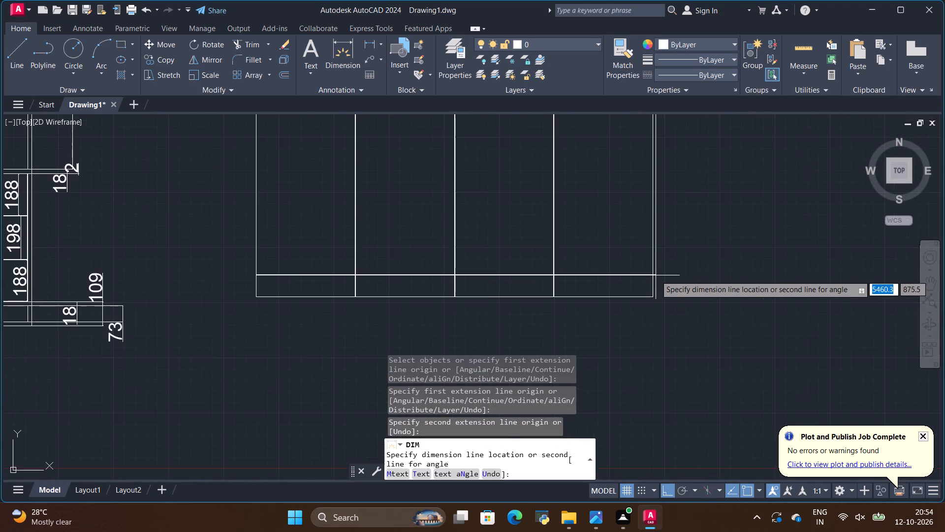
scroll(656, 275, "down", 3)
left_click(663, 270)
Dimension the narrow gap between the lower doors and the plinth at the right edge, in line with the lower door height dimension.
scroll(659, 274, "up", 4)
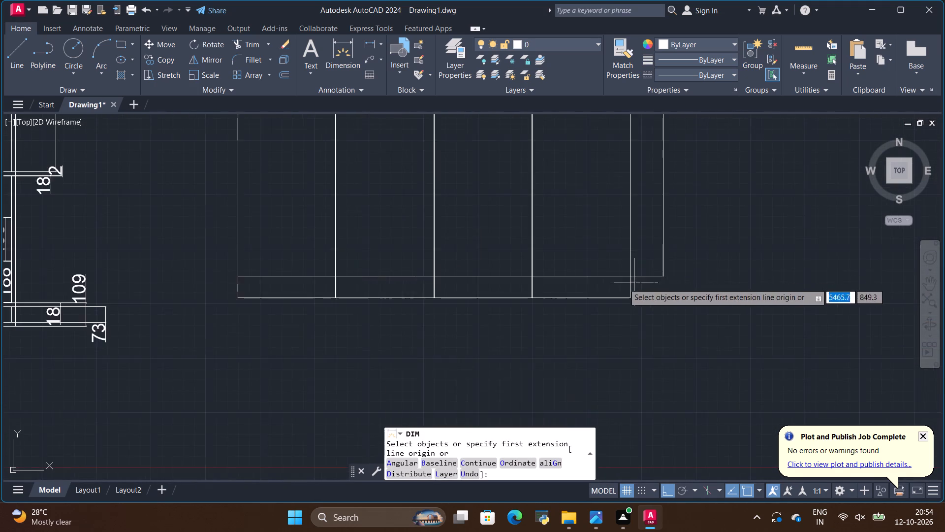
scroll(624, 283, "up", 6)
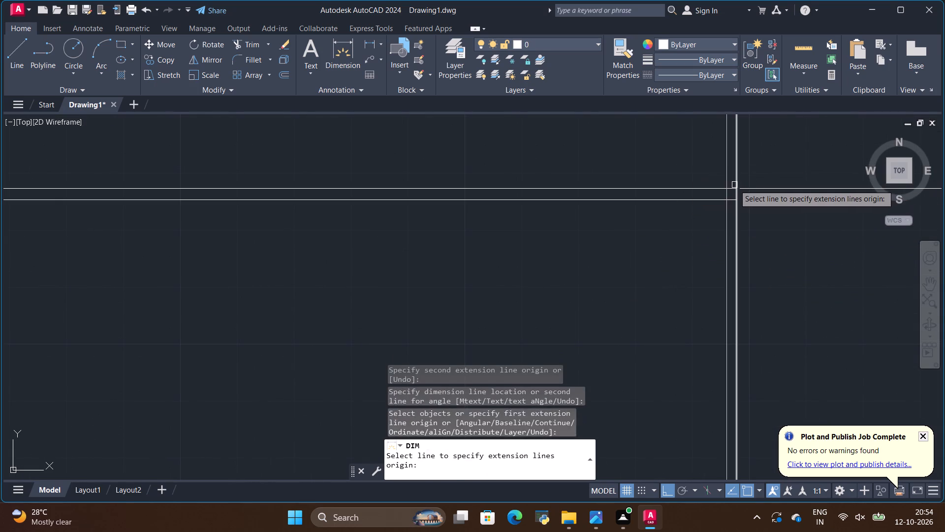
left_click(733, 189)
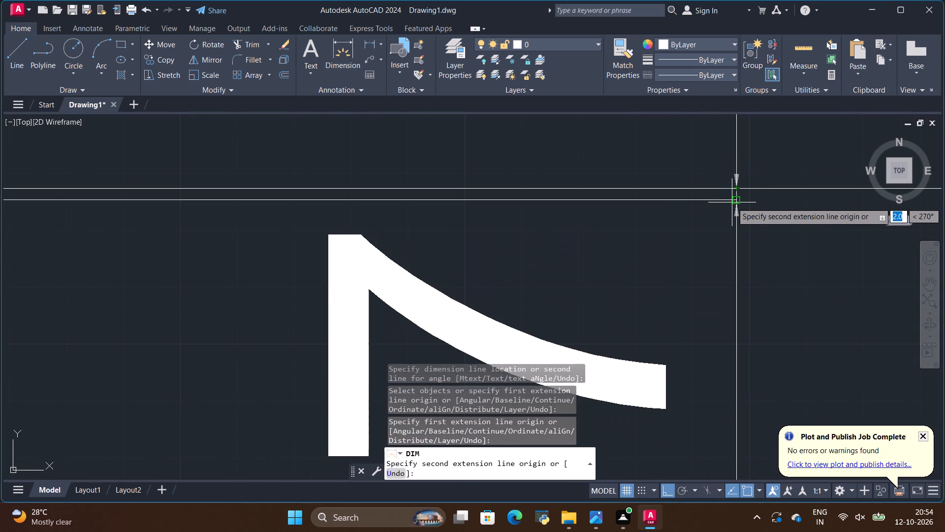
left_click(738, 200)
scroll(624, 183, "down", 5)
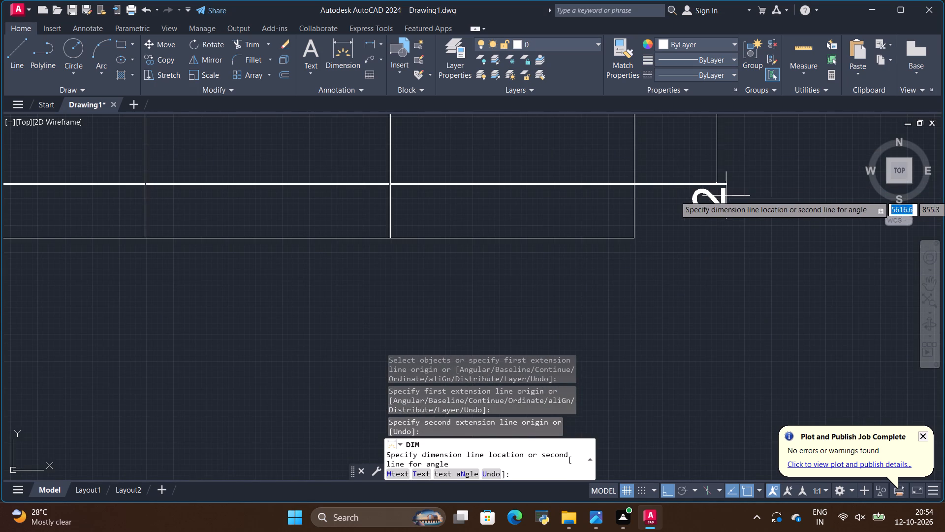
left_click(718, 192)
Dimension the plinth's height from the gap's lower line to the bottom right corner, placed slightly farther out than the gap dimension.
scroll(634, 197, "up", 6)
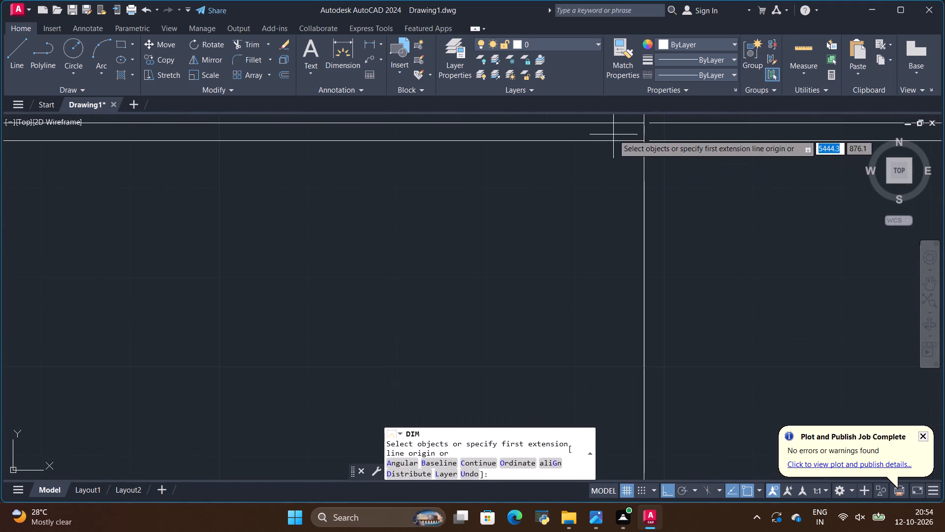
left_click(644, 144)
scroll(654, 213, "down", 5)
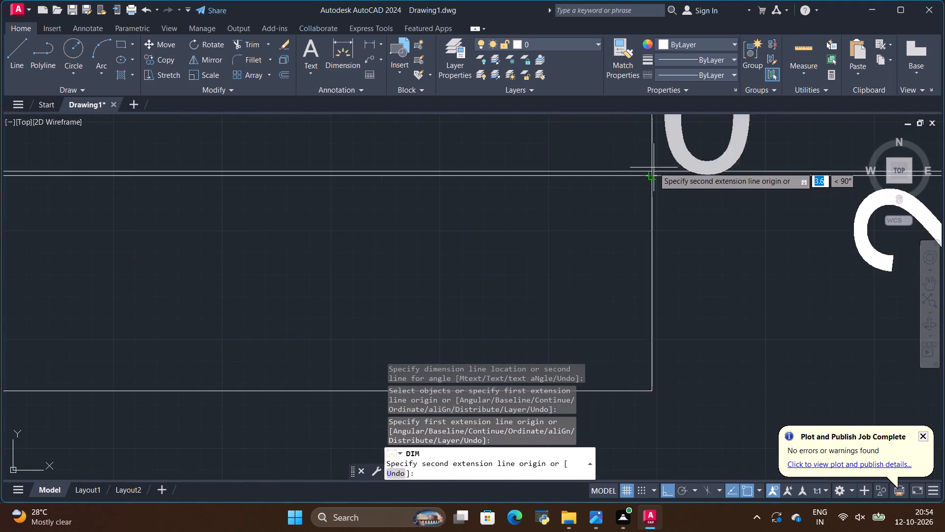
left_click(652, 392)
scroll(571, 307, "down", 5)
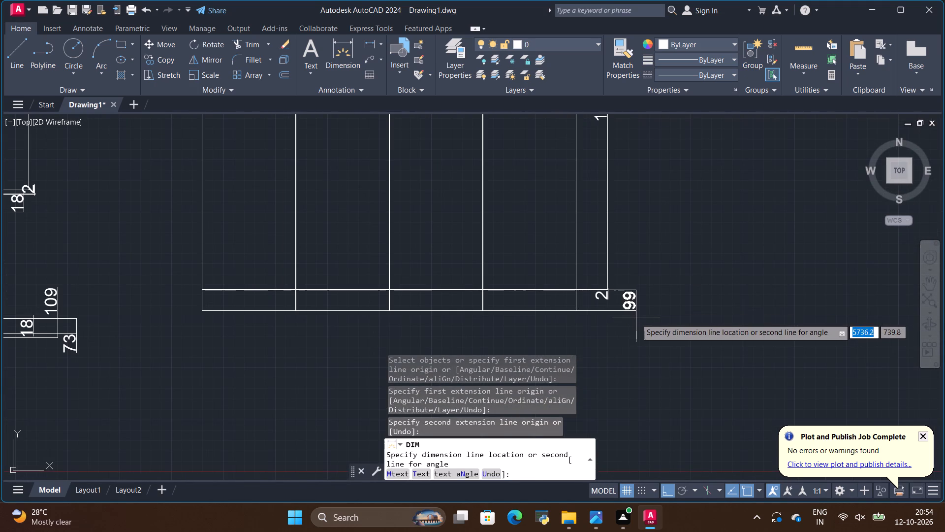
left_click(636, 318)
Dimension the closed elevation's overall height between its top and bottom right corners, outside the other height dimensions, and end the Dimension command.
scroll(643, 315, "down", 4)
scroll(630, 183, "up", 2)
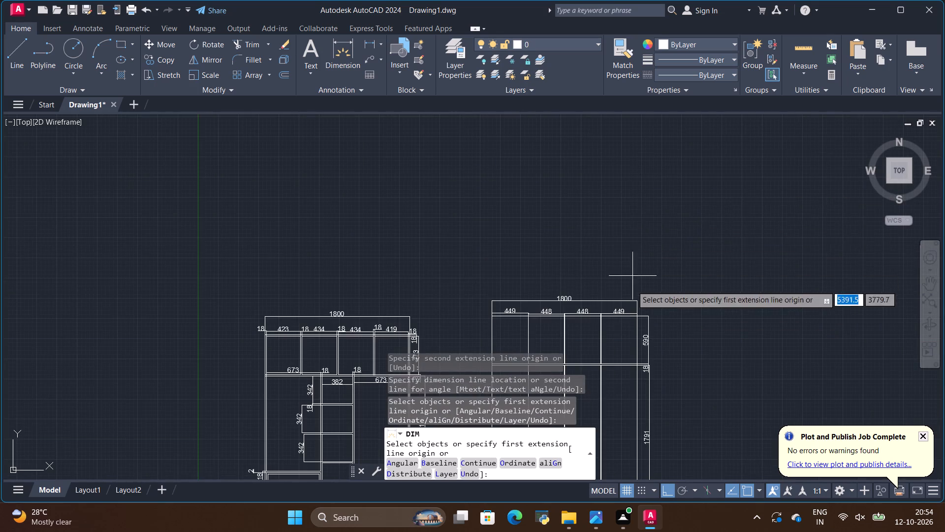
scroll(626, 212, "down", 2)
scroll(664, 302, "up", 3)
scroll(630, 220, "down", 2)
scroll(588, 161, "up", 2)
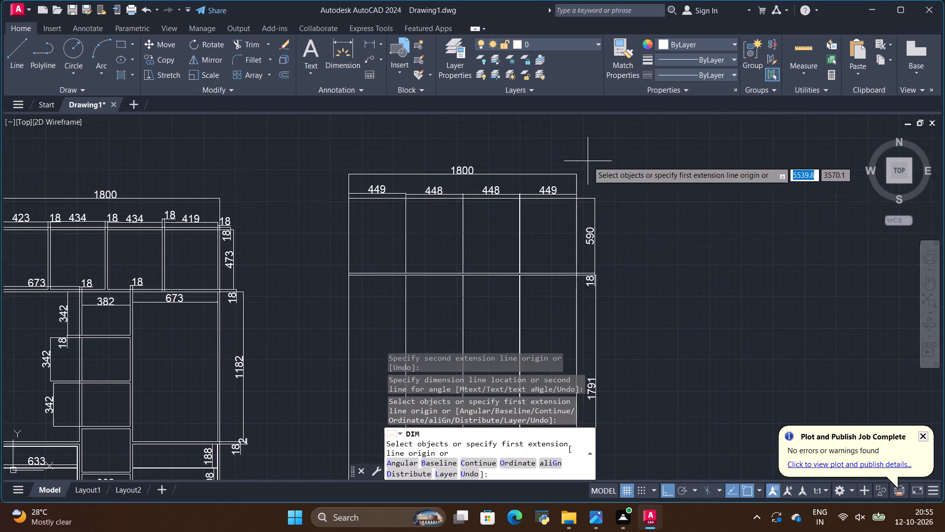
scroll(579, 187, "up", 3)
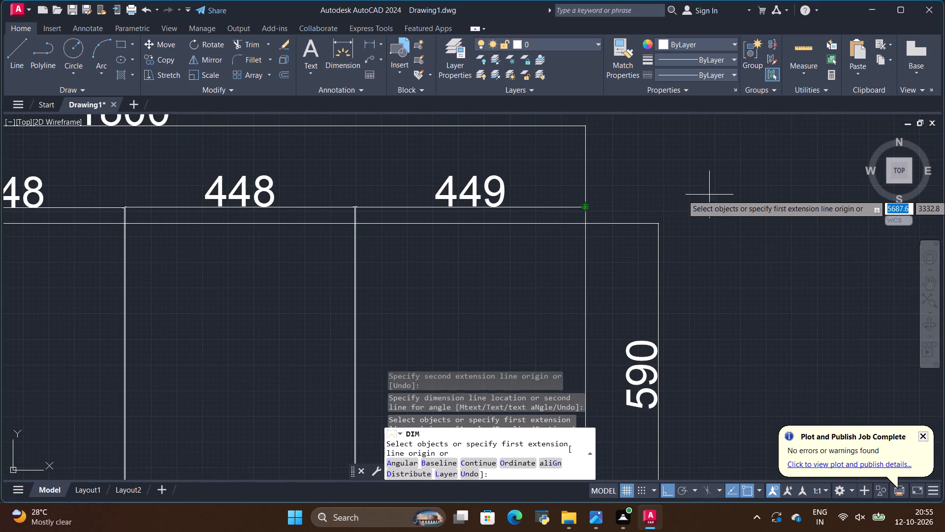
scroll(599, 203, "down", 3)
scroll(604, 218, "up", 4)
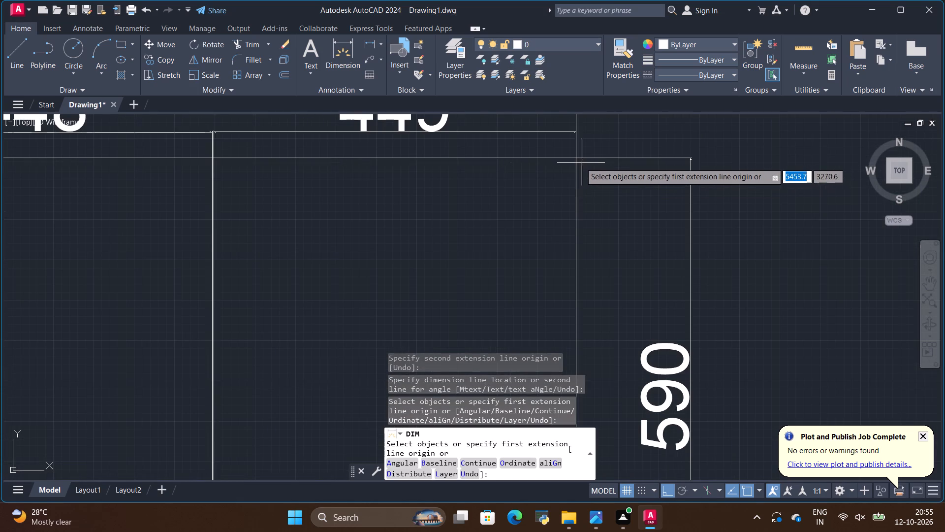
left_click(572, 157)
scroll(598, 229, "down", 5)
scroll(593, 184, "down", 2)
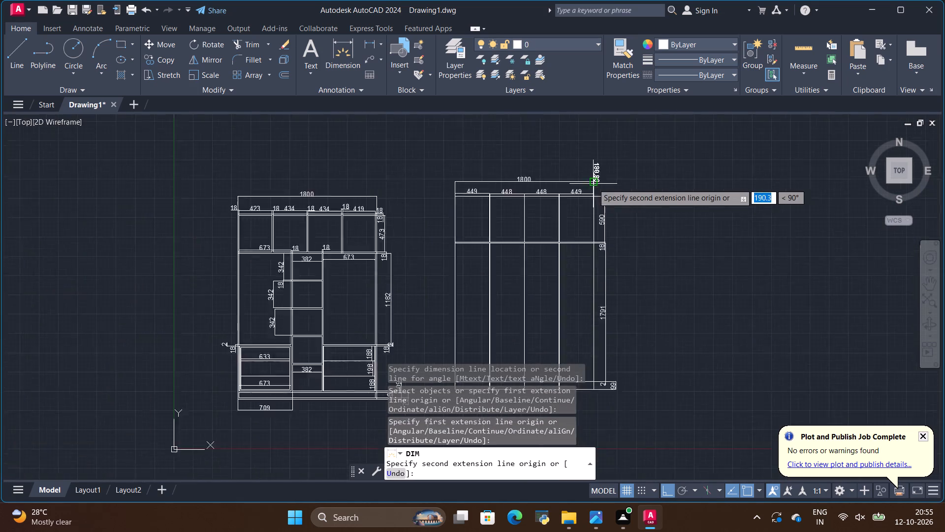
scroll(593, 184, "down", 2)
scroll(589, 262, "up", 7)
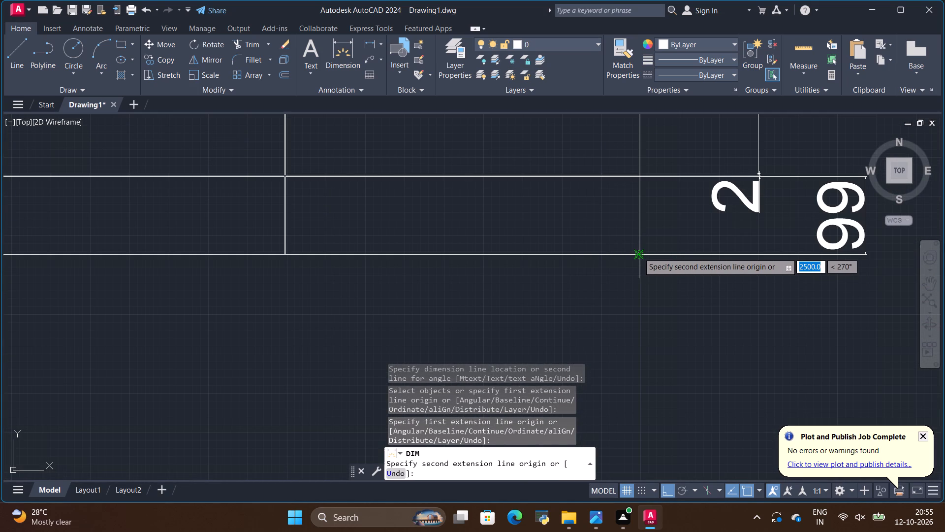
left_click(638, 253)
scroll(569, 259, "down", 5)
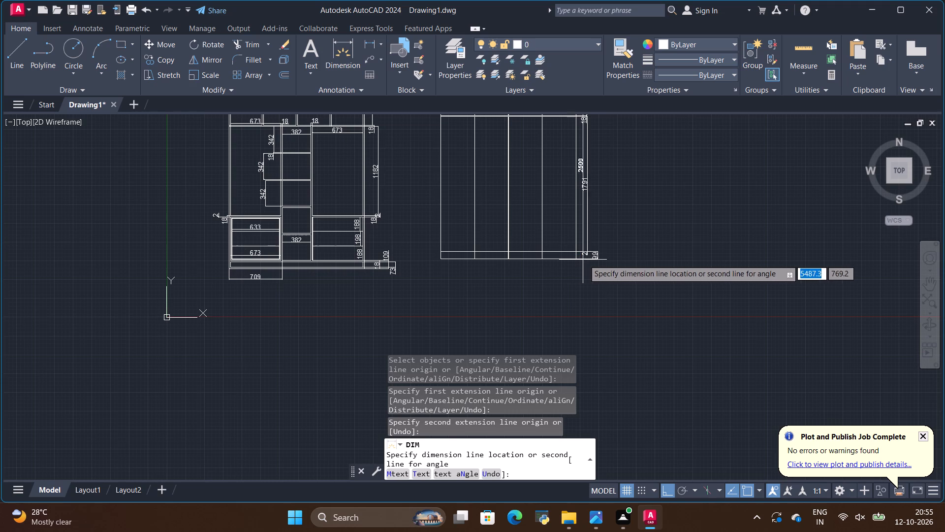
left_click(614, 264)
scroll(609, 295, "down", 2)
scroll(594, 264, "up", 3)
scroll(551, 326, "up", 4)
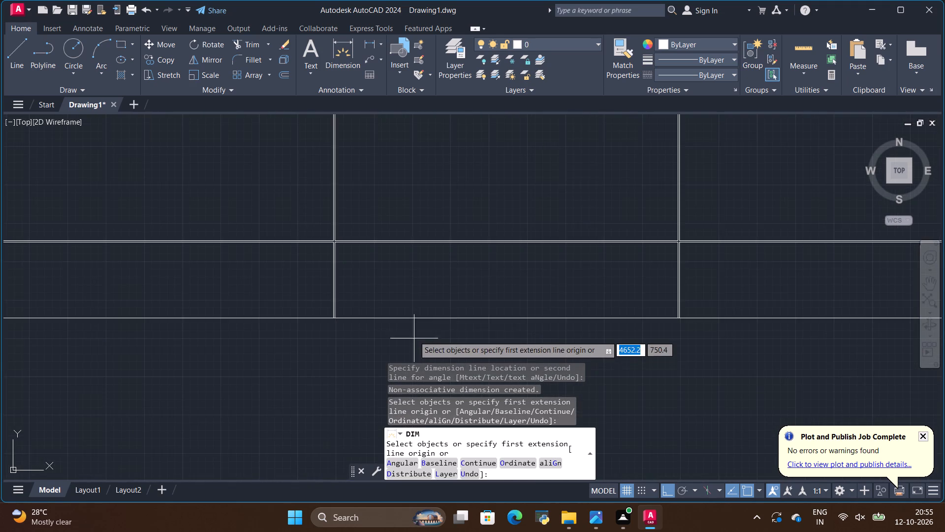
scroll(443, 316, "down", 5)
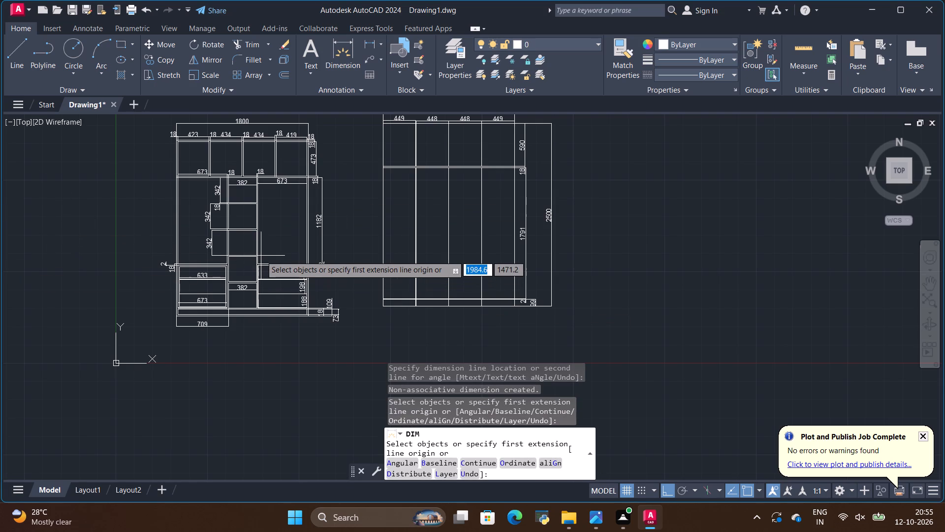
key("Escape")
scroll(316, 256, "down", 2)
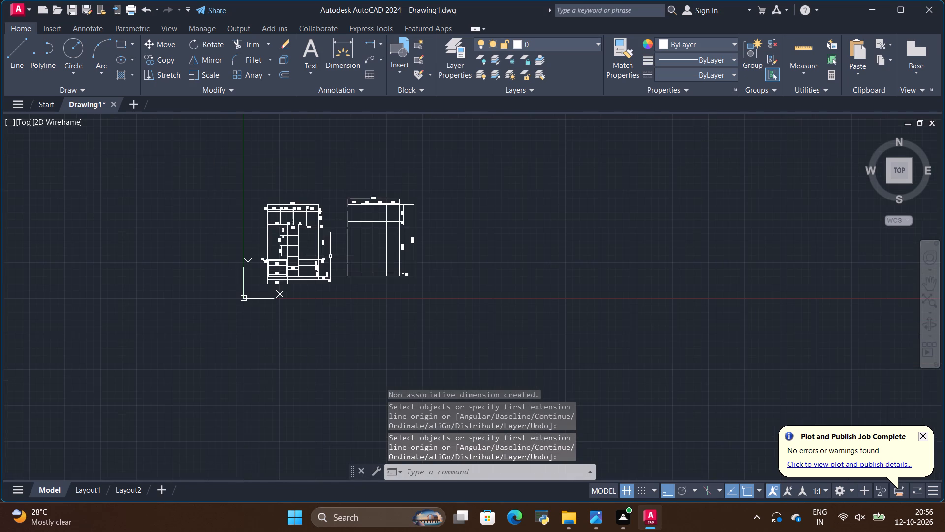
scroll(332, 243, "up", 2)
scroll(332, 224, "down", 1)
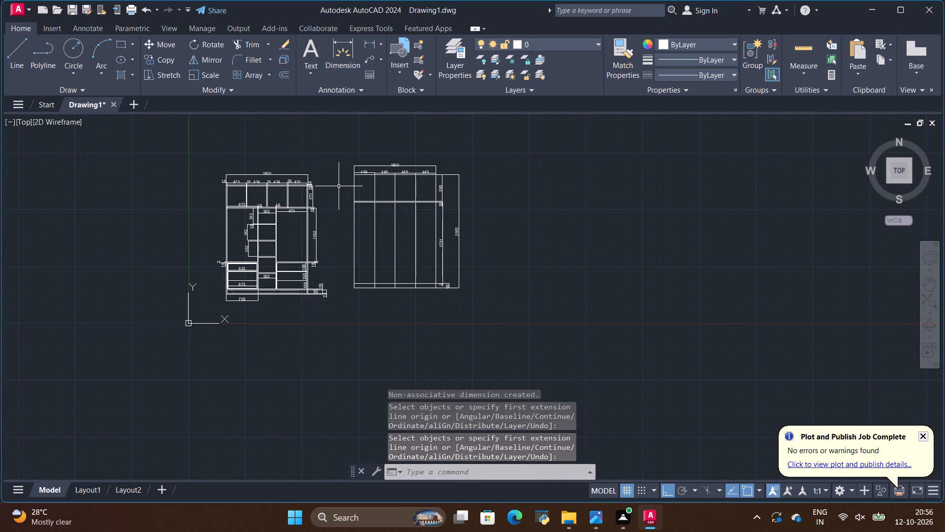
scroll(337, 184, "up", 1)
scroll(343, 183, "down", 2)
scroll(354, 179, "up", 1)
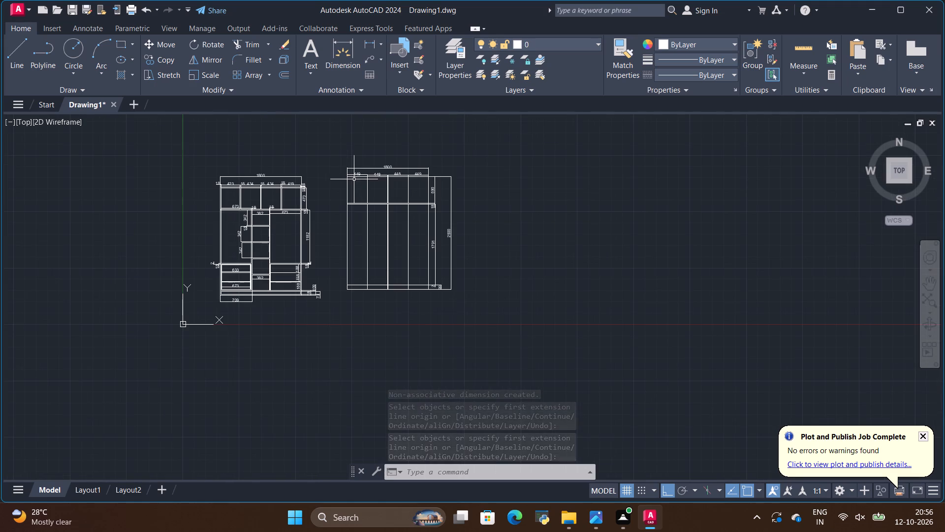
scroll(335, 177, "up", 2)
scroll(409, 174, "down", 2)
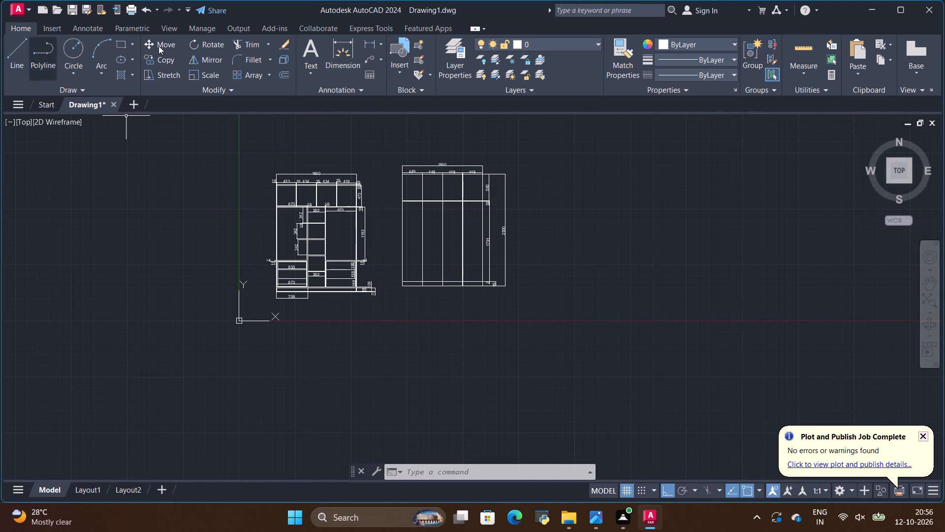
Dimension the closed elevation's upper door height along its left edge, from the top corner to the band's upper line, placed outside the outline.
left_click(345, 55)
scroll(382, 193, "up", 1)
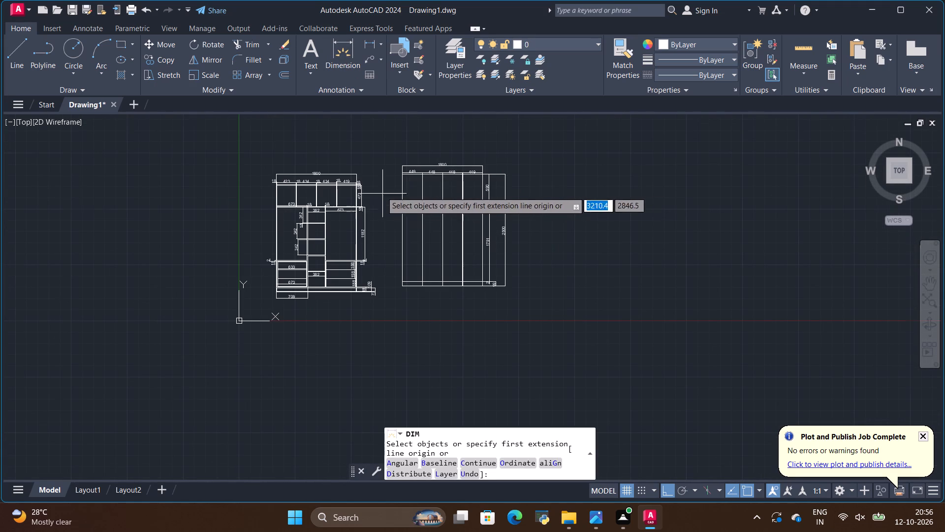
scroll(380, 190, "up", 1)
scroll(438, 141, "up", 2)
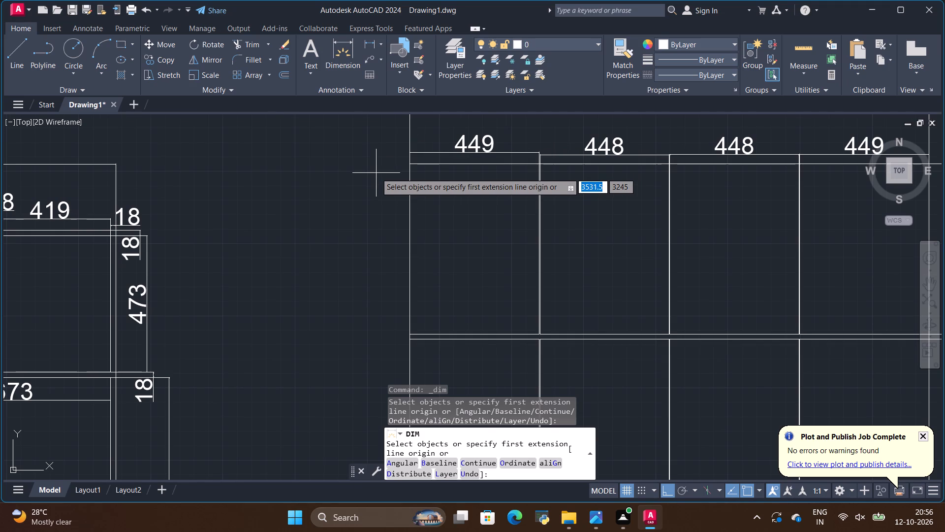
scroll(376, 173, "down", 1)
scroll(378, 168, "up", 1)
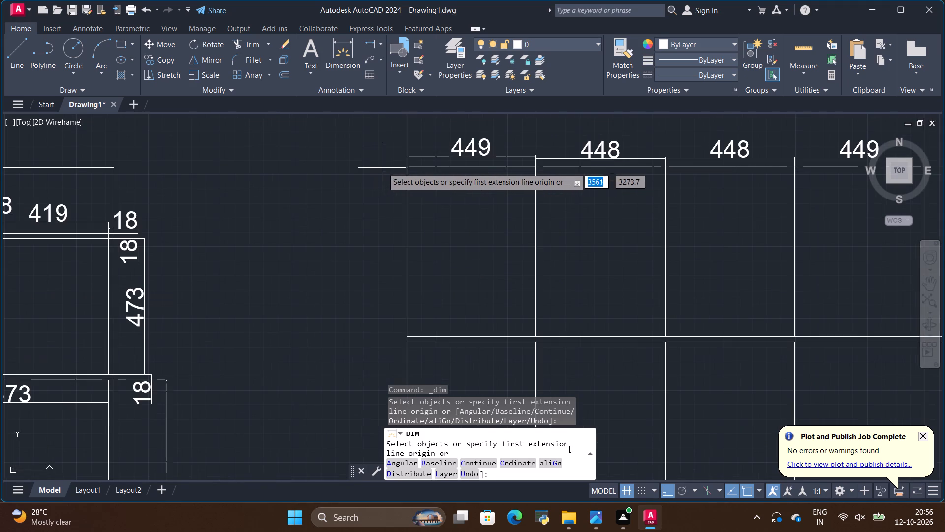
left_click(406, 167)
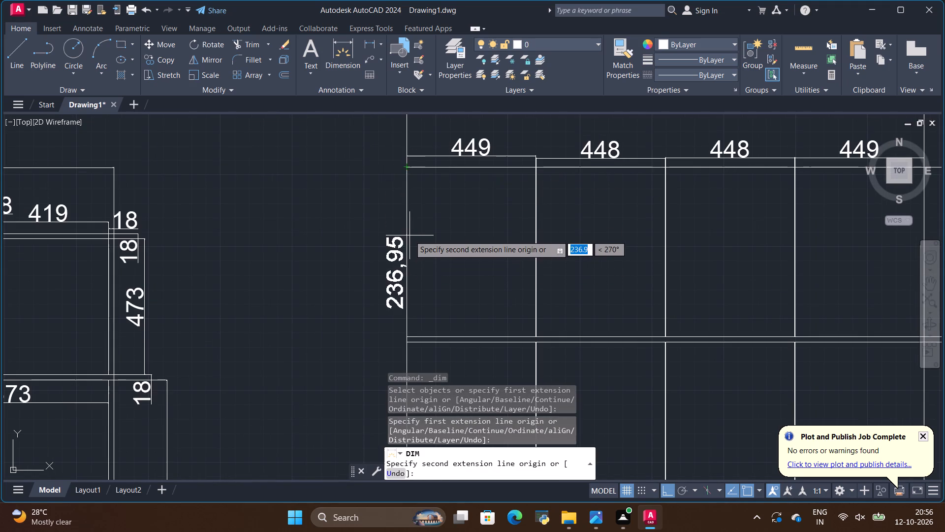
scroll(410, 233, "down", 2)
scroll(402, 271, "up", 4)
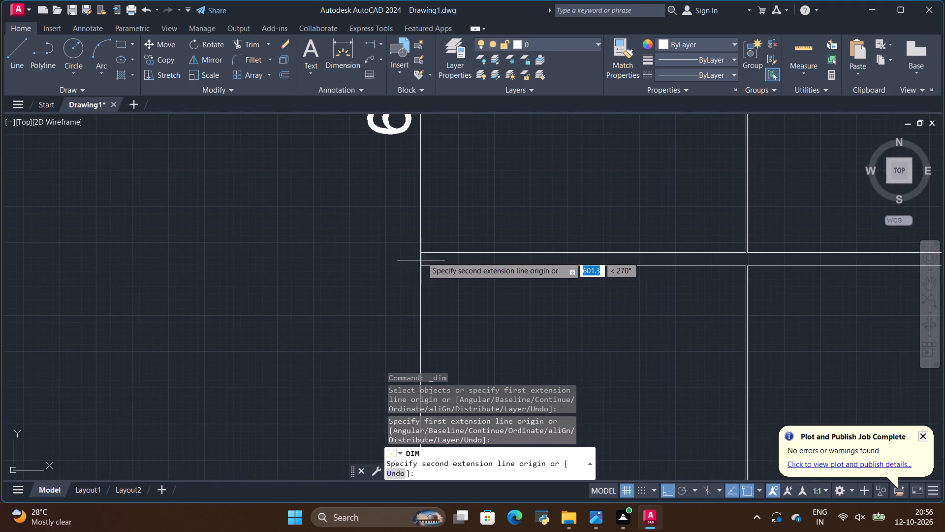
scroll(422, 252, "up", 1)
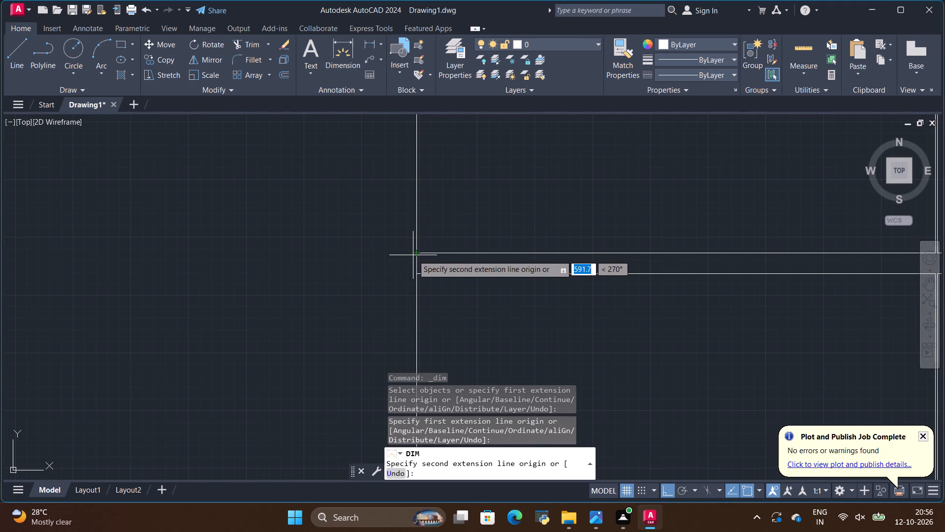
left_click(416, 254)
scroll(400, 254, "down", 3)
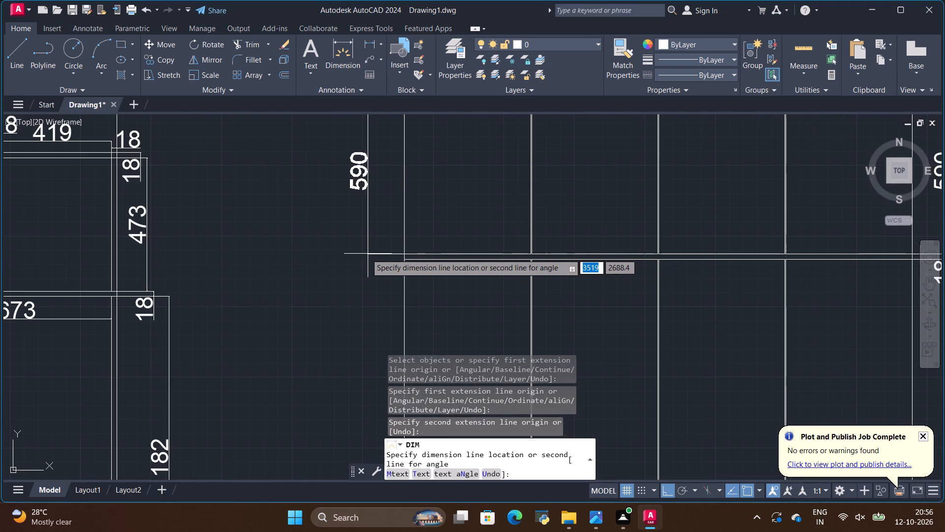
scroll(364, 254, "down", 2)
left_click(364, 254)
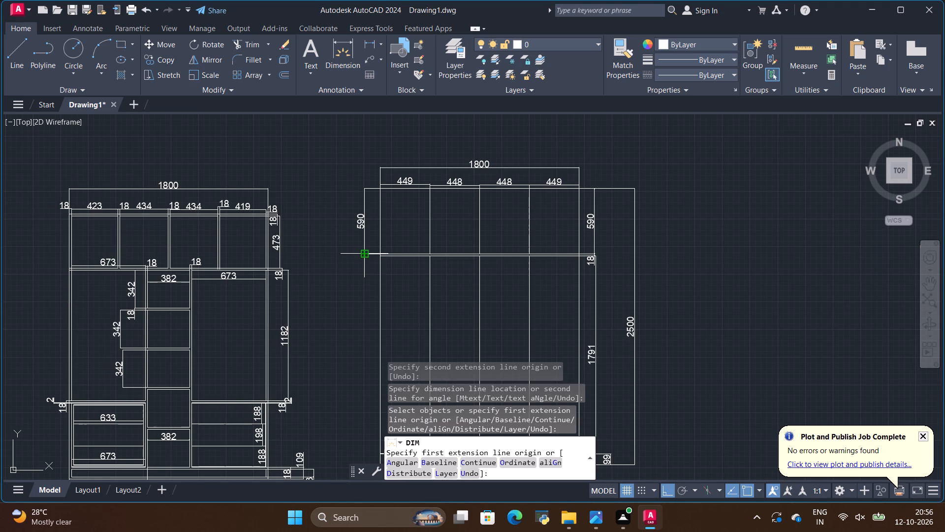
Dimension the thin horizontal band's thickness at the closed elevation's left edge, roughly in line with the upper door height dimension.
scroll(371, 267, "up", 2)
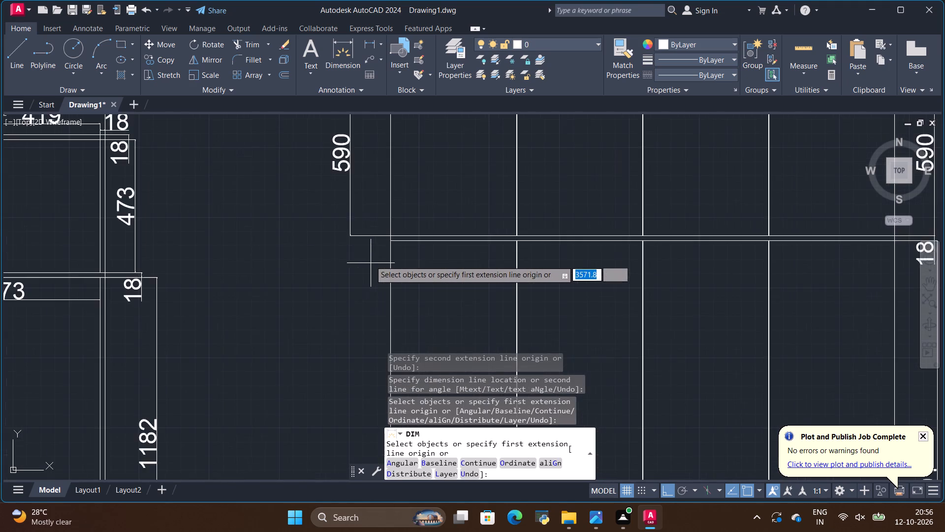
scroll(376, 239, "up", 4)
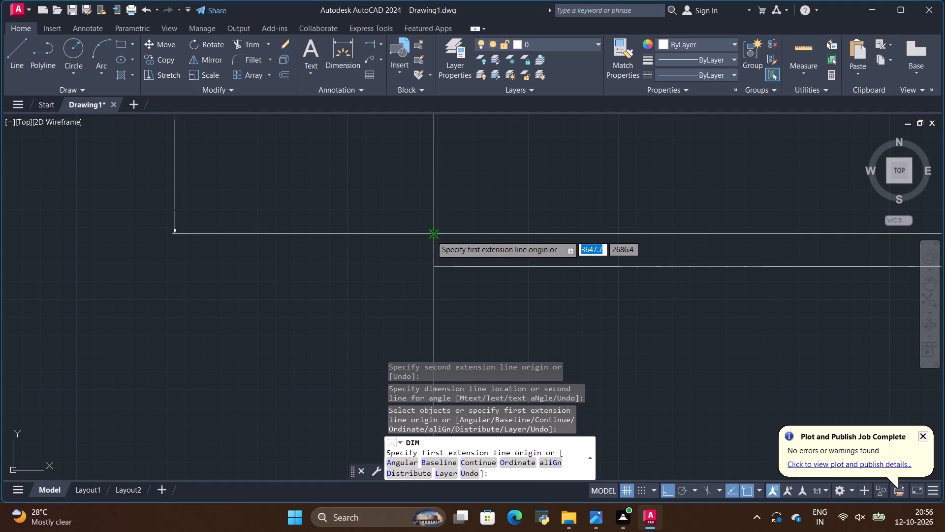
left_click(432, 235)
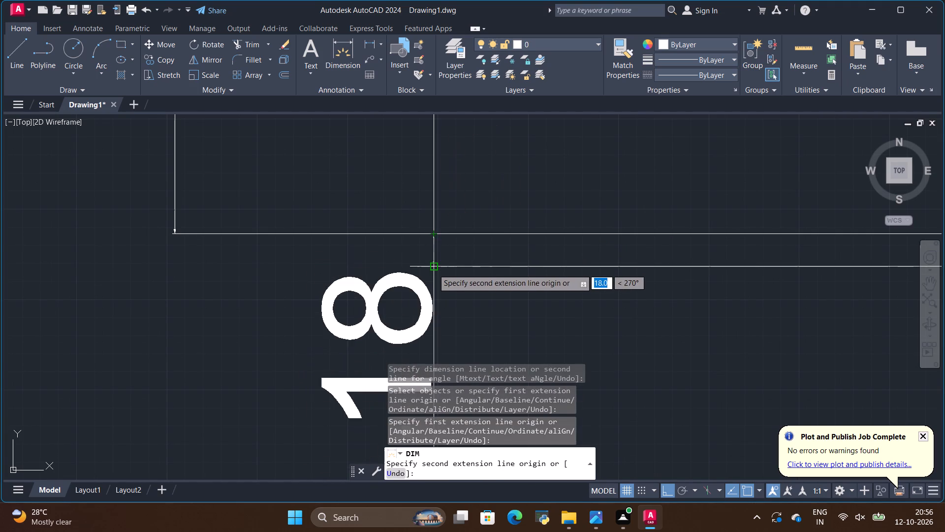
left_click(433, 267)
left_click(167, 244)
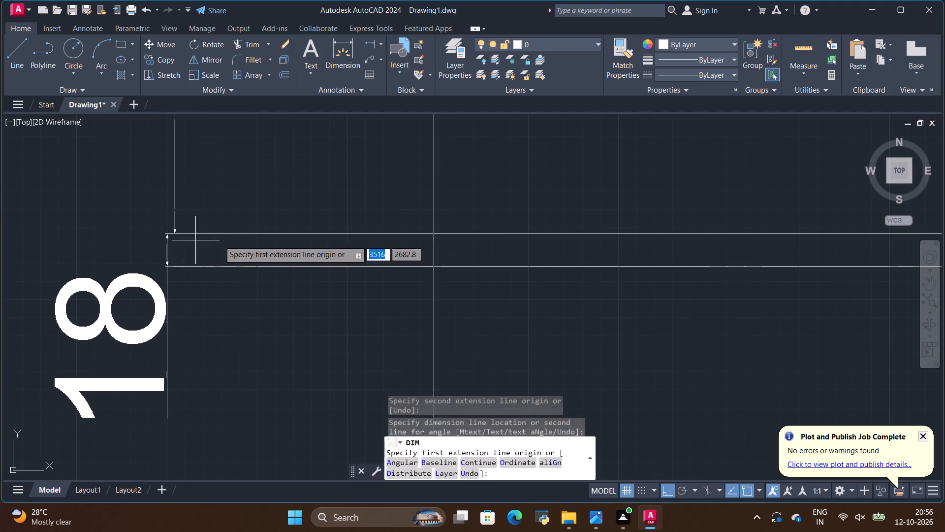
Dimension the left edge from the band's lower line to the plinth's top line, in line with the upper door height dimension.
scroll(464, 255, "down", 1)
left_click(443, 261)
scroll(461, 254, "down", 5)
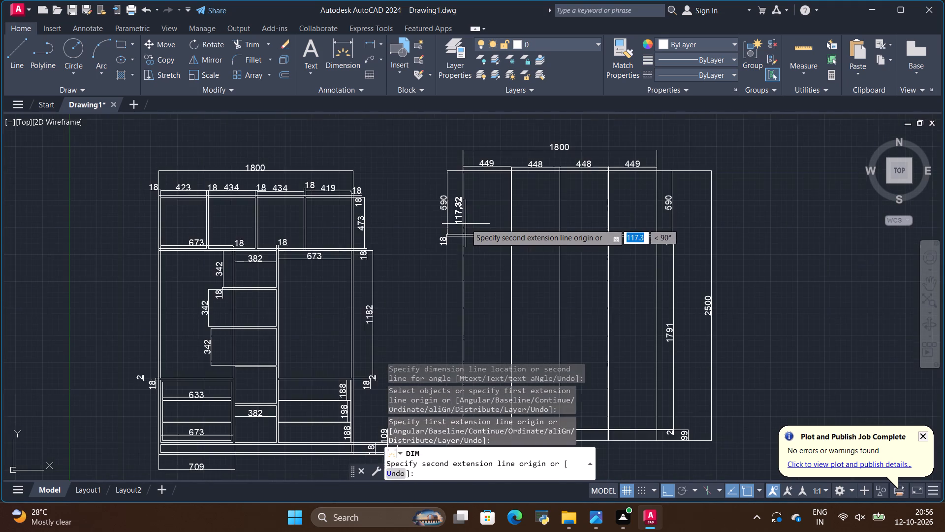
scroll(466, 228, "down", 3)
scroll(455, 285, "up", 5)
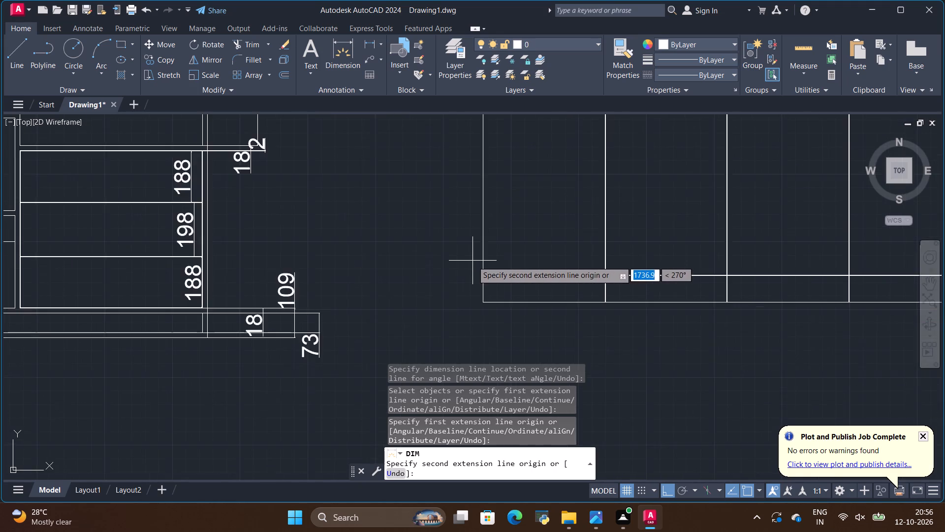
scroll(473, 265, "up", 1)
left_click(488, 280)
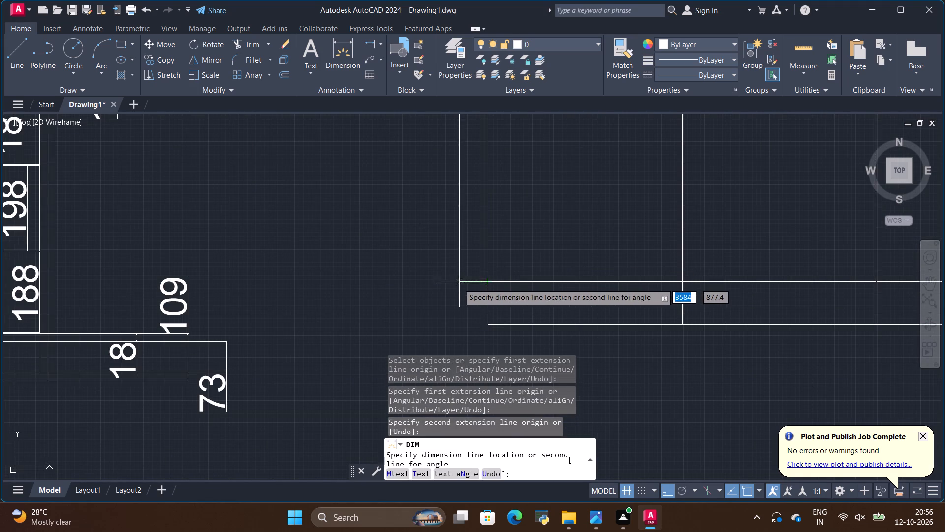
scroll(458, 284, "down", 4)
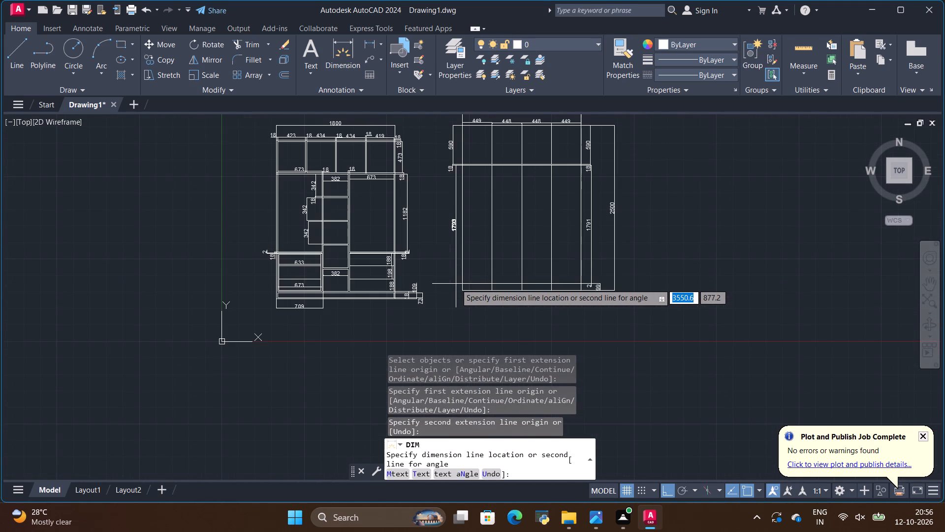
left_click(453, 280)
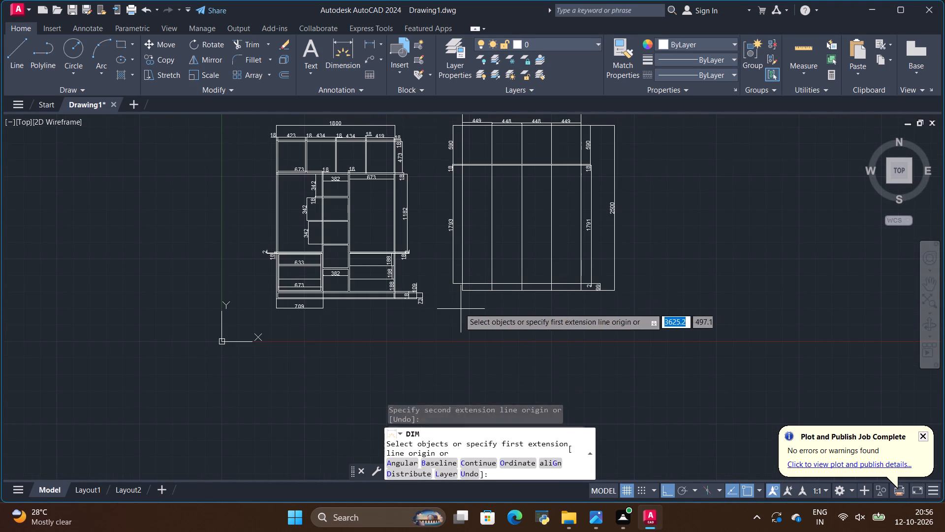
Dimension the plinth's height at the left edge, from its top line to the bottom left corner, in line with the dimensions above.
scroll(455, 299, "up", 7)
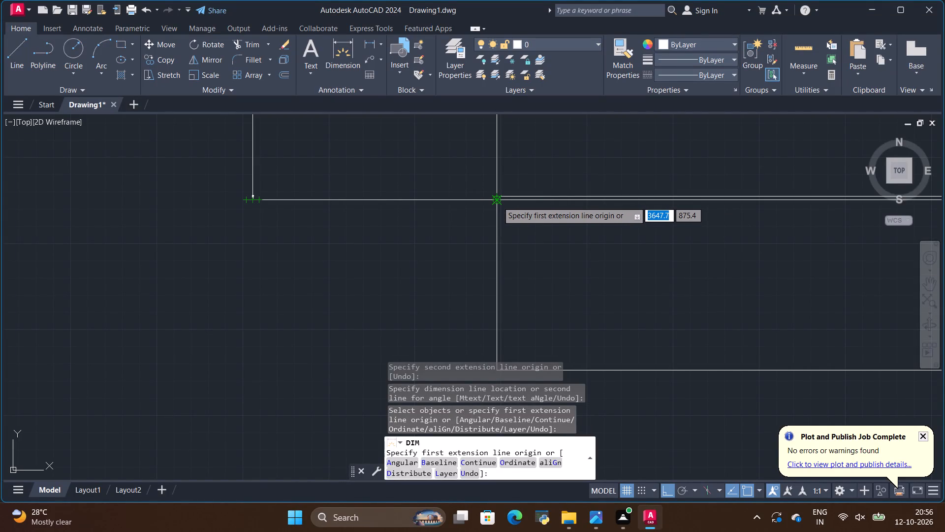
left_click(498, 201)
scroll(499, 252, "down", 2)
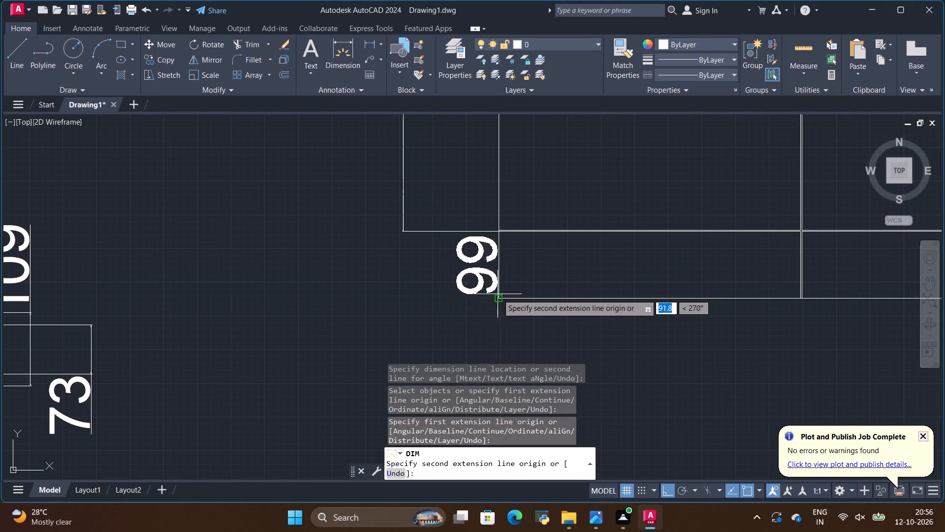
left_click(495, 298)
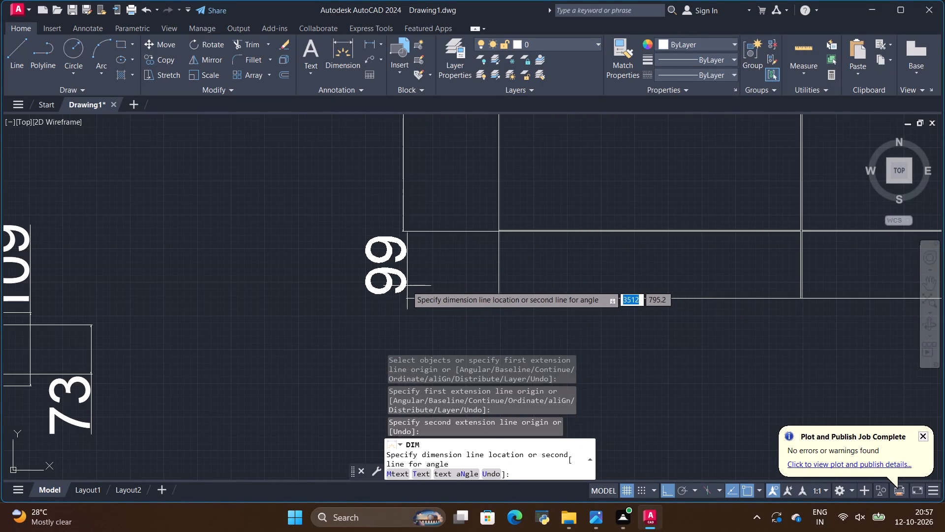
left_click(406, 286)
Examine the closed elevation's left-edge height dimensions, especially around the thin band, and check both elevations for missing dimensions.
scroll(369, 273, "down", 4)
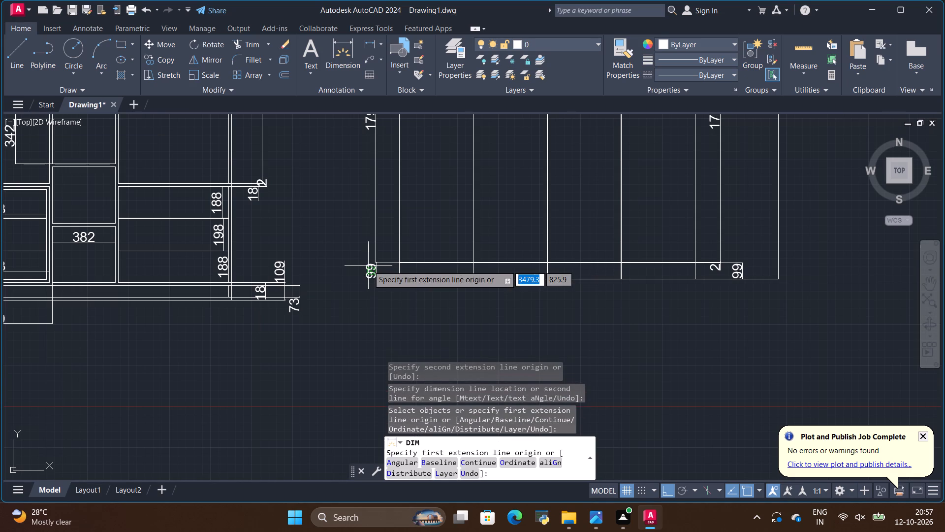
scroll(441, 289, "down", 3)
scroll(412, 209, "up", 4)
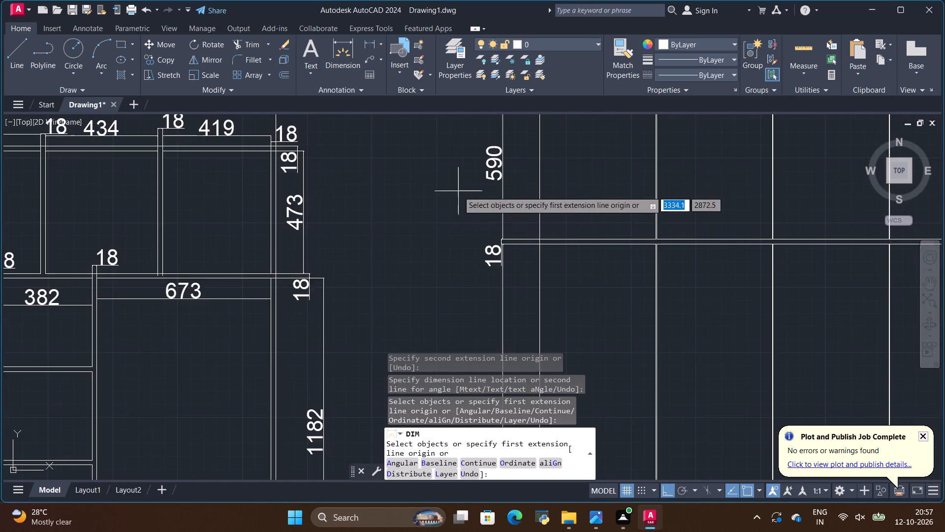
scroll(458, 191, "up", 1)
scroll(472, 205, "down", 4)
scroll(546, 170, "up", 2)
scroll(540, 201, "down", 3)
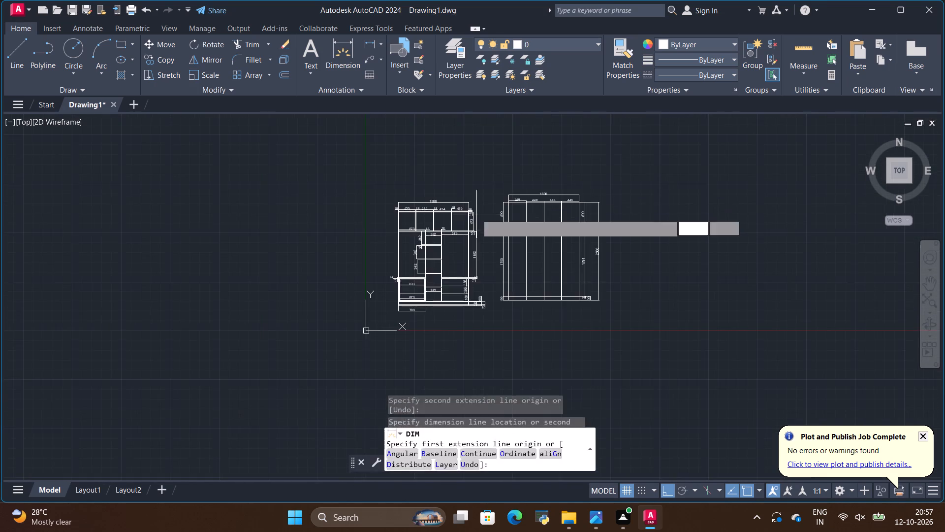
scroll(472, 246, "up", 2)
scroll(550, 161, "up", 2)
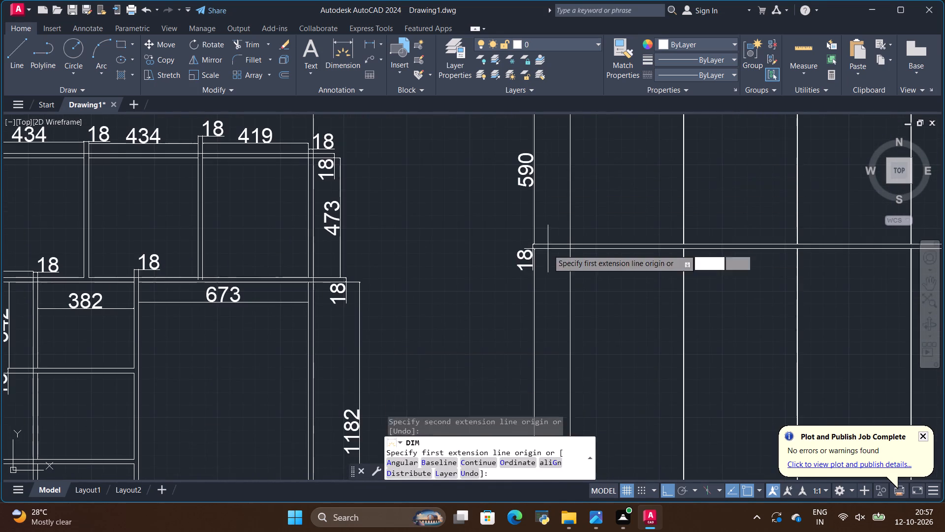
scroll(548, 249, "down", 3)
scroll(545, 195, "up", 2)
scroll(536, 254, "down", 3)
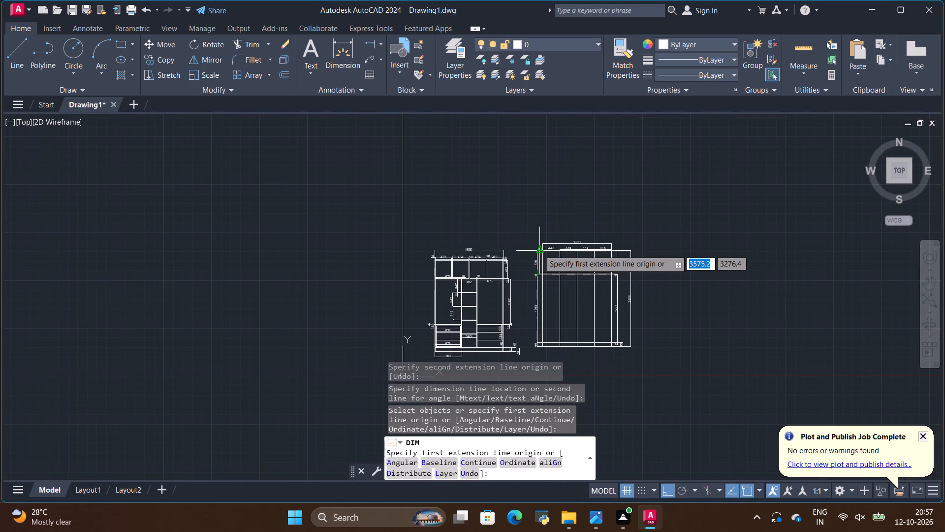
scroll(539, 251, "down", 2)
scroll(540, 271, "up", 6)
scroll(491, 166, "up", 1)
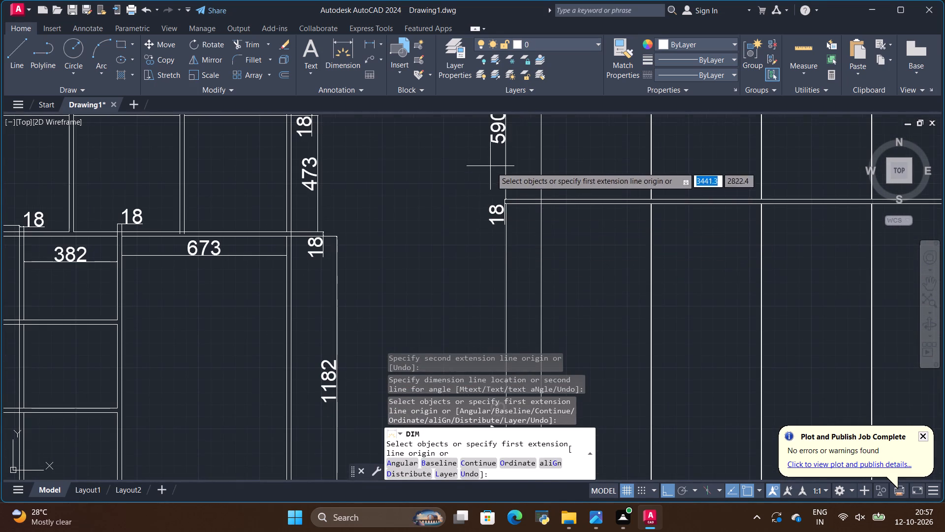
scroll(547, 281, "down", 3)
scroll(547, 235, "up", 2)
scroll(506, 325, "up", 1)
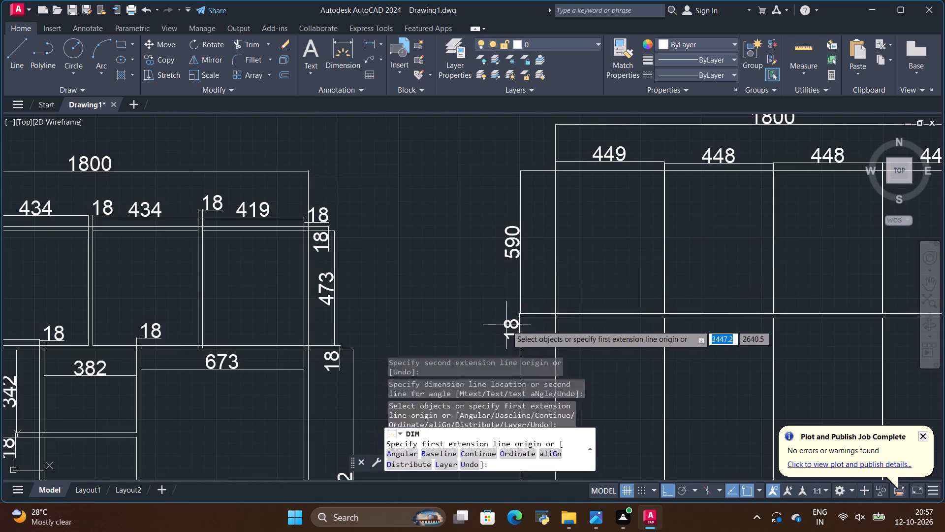
scroll(506, 325, "up", 1)
scroll(555, 289, "down", 2)
scroll(548, 301, "up", 2)
scroll(499, 287, "up", 2)
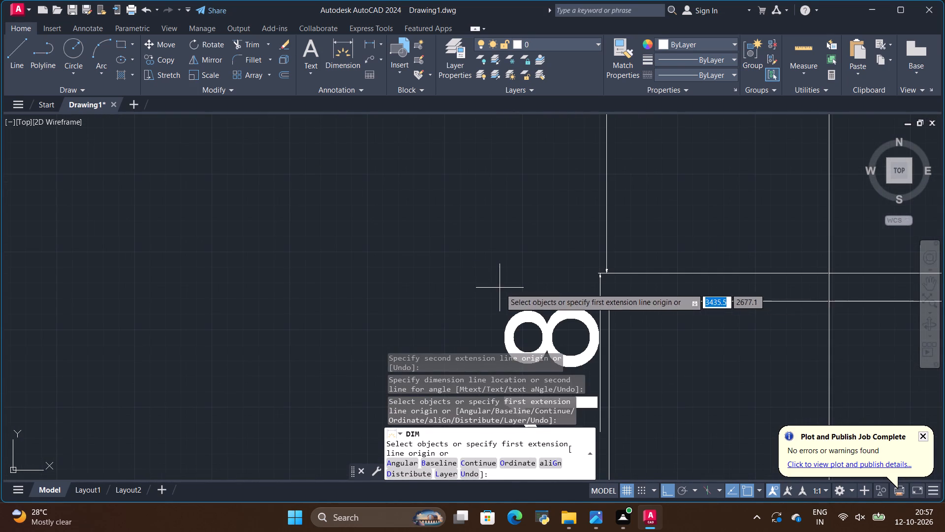
scroll(465, 275, "down", 2)
scroll(523, 272, "up", 2)
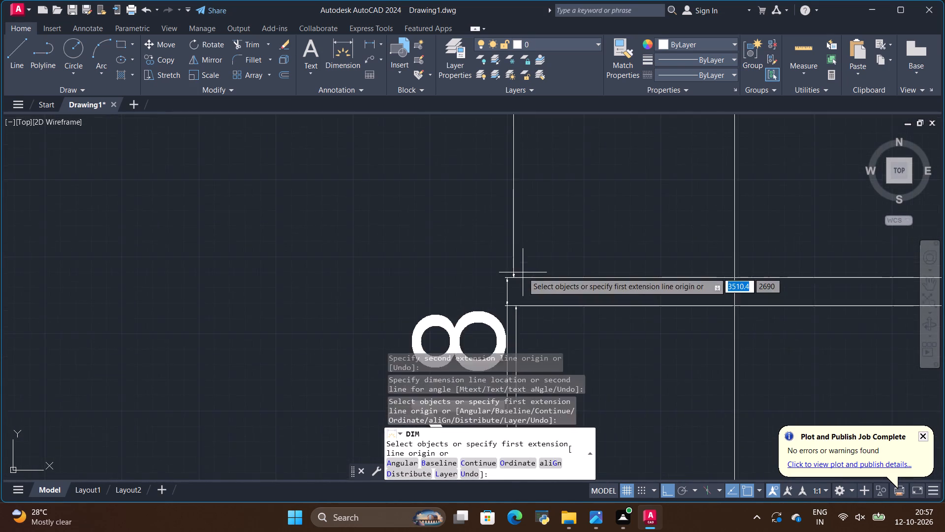
scroll(523, 272, "down", 9)
scroll(520, 314, "up", 1)
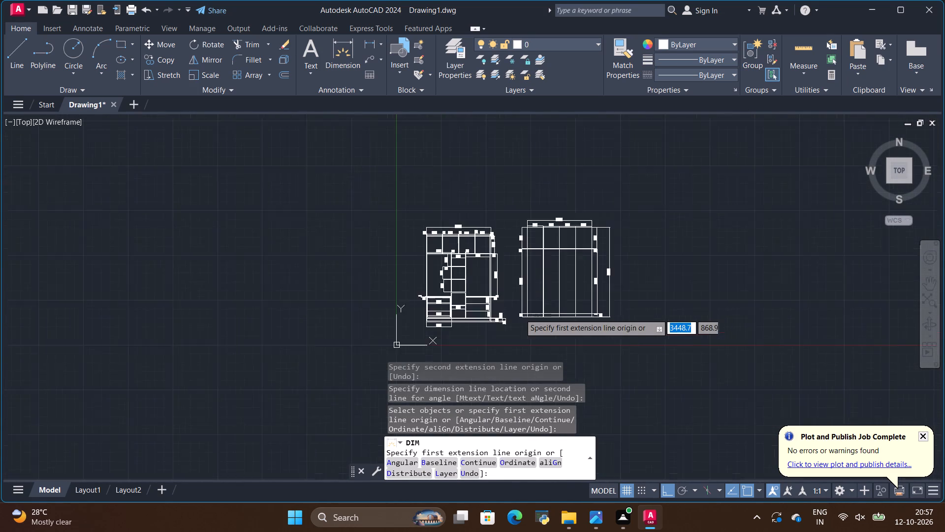
scroll(520, 314, "up", 1)
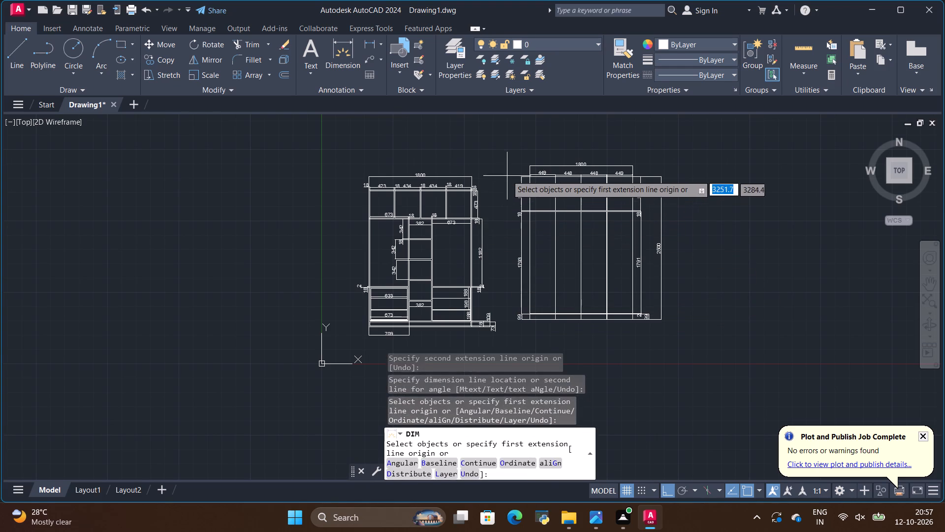
scroll(507, 175, "up", 3)
scroll(516, 224, "down", 3)
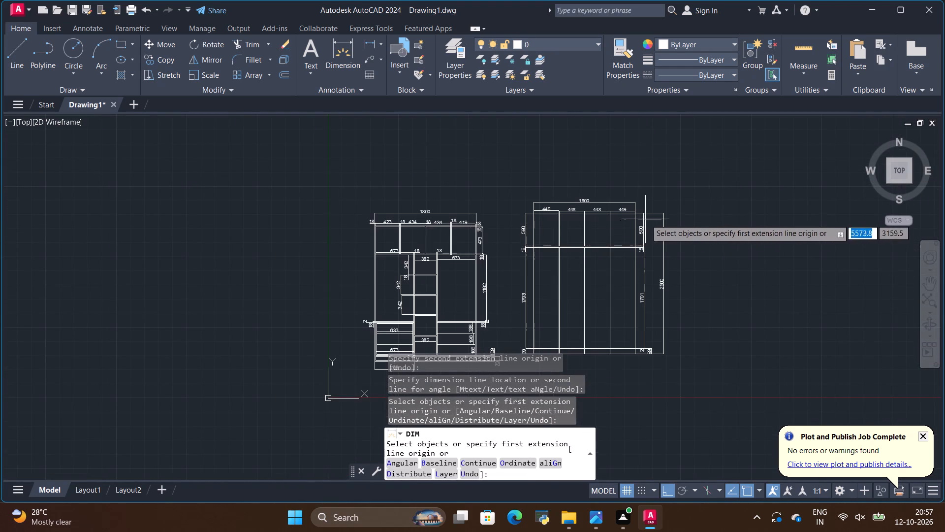
Check both wardrobe elevations for missing or misplaced dimensions, and end the dimensioning command.
scroll(661, 215, "up", 1)
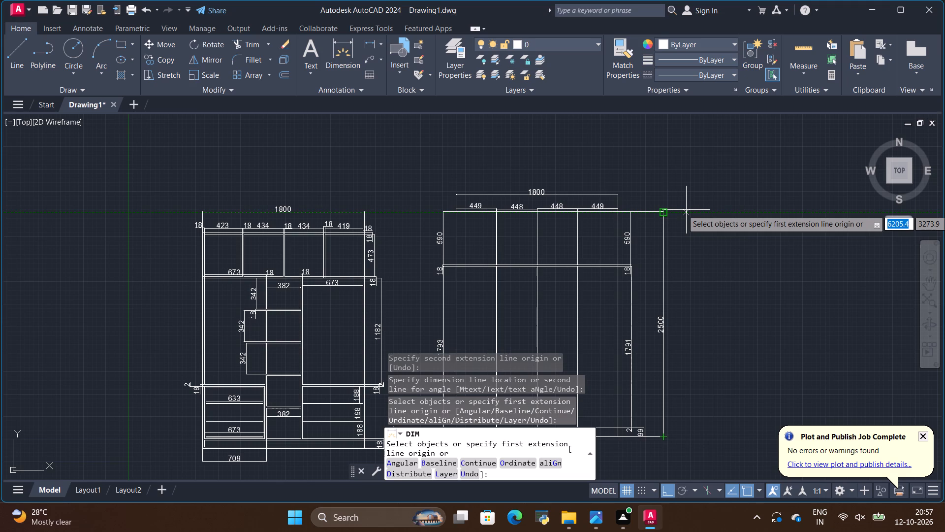
scroll(534, 227, "down", 2)
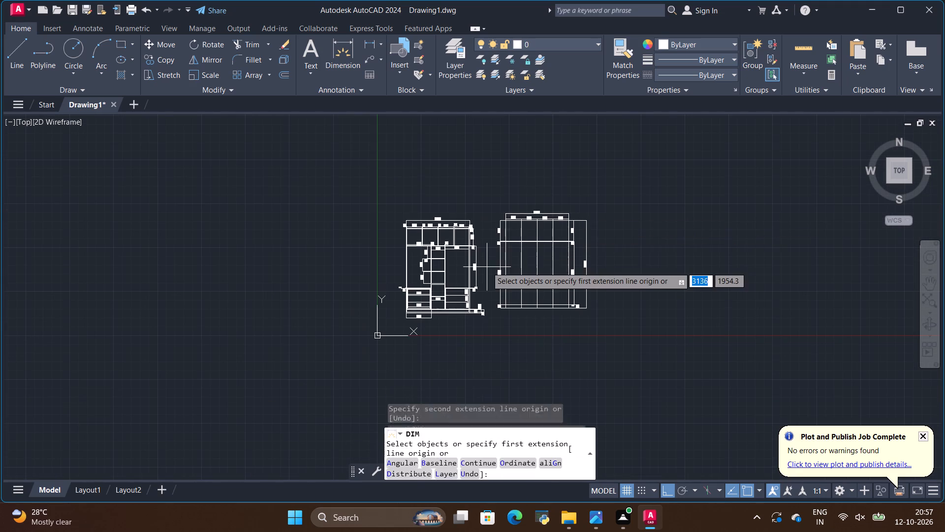
scroll(487, 265, "down", 2)
scroll(488, 255, "up", 4)
scroll(517, 195, "up", 1)
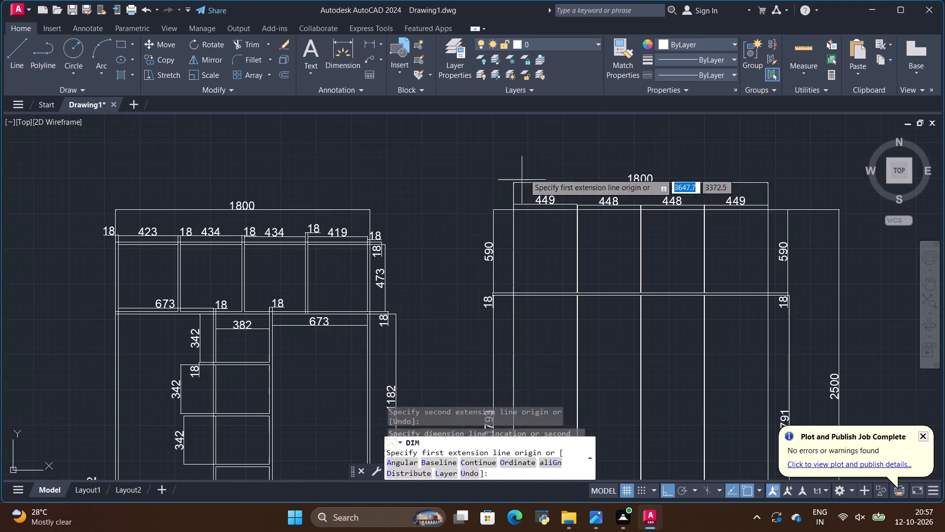
scroll(527, 170, "down", 2)
scroll(508, 225, "up", 1)
scroll(402, 211, "down", 2)
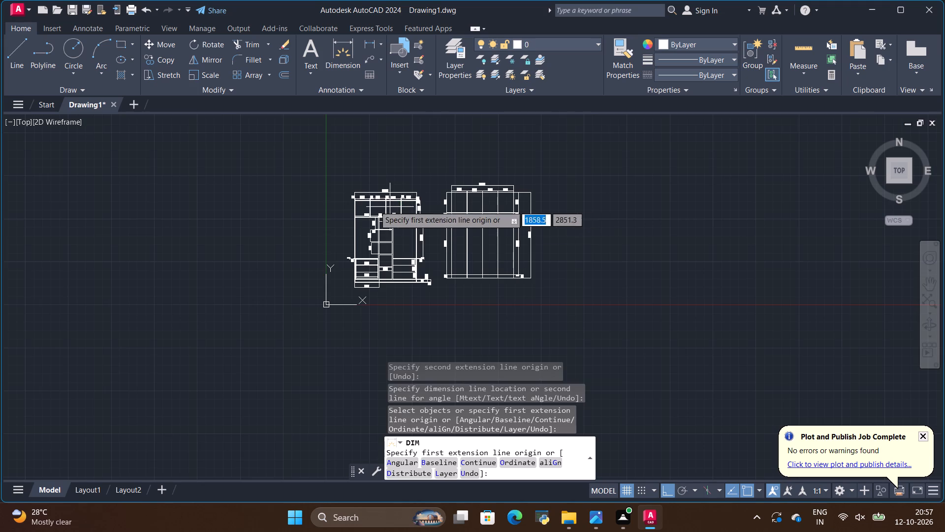
scroll(340, 203, "up", 1)
scroll(340, 203, "down", 1)
scroll(423, 204, "up", 1)
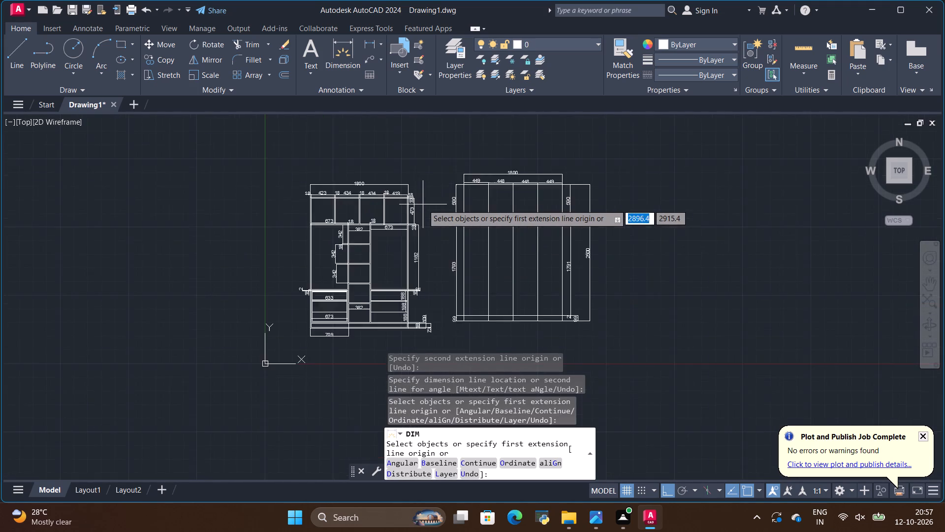
scroll(423, 204, "up", 1)
scroll(436, 242, "down", 2)
scroll(436, 241, "up", 2)
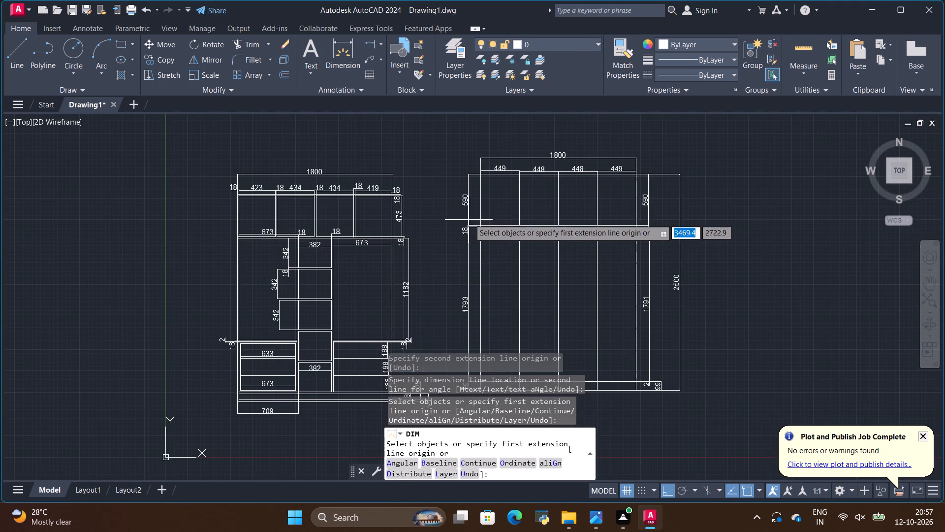
scroll(469, 182, "up", 1)
scroll(470, 177, "down", 2)
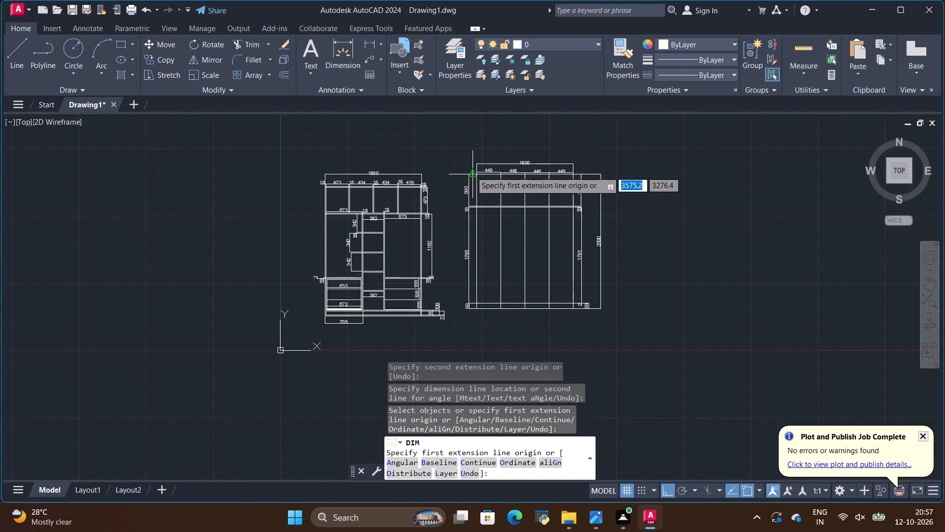
scroll(472, 171, "down", 2)
scroll(471, 204, "up", 3)
scroll(489, 250, "down", 1)
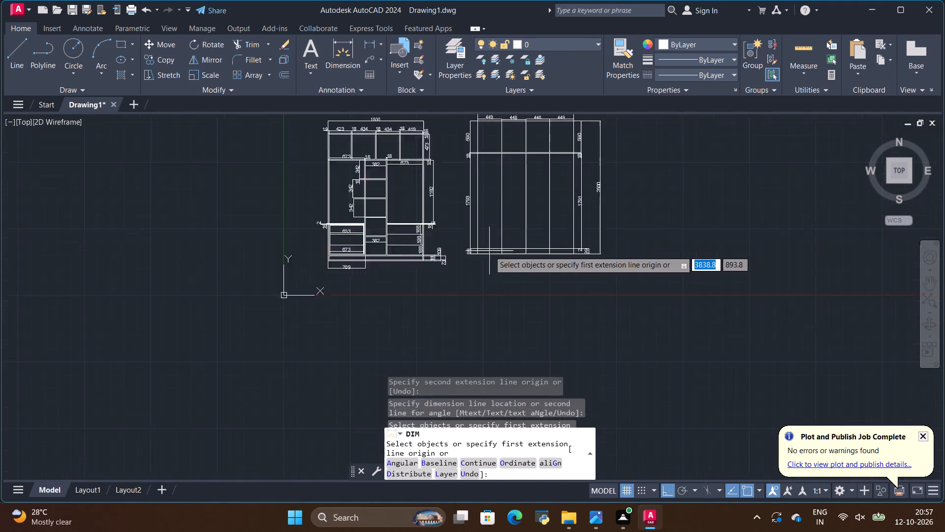
scroll(490, 252, "down", 2)
scroll(479, 199, "up", 4)
scroll(511, 212, "down", 2)
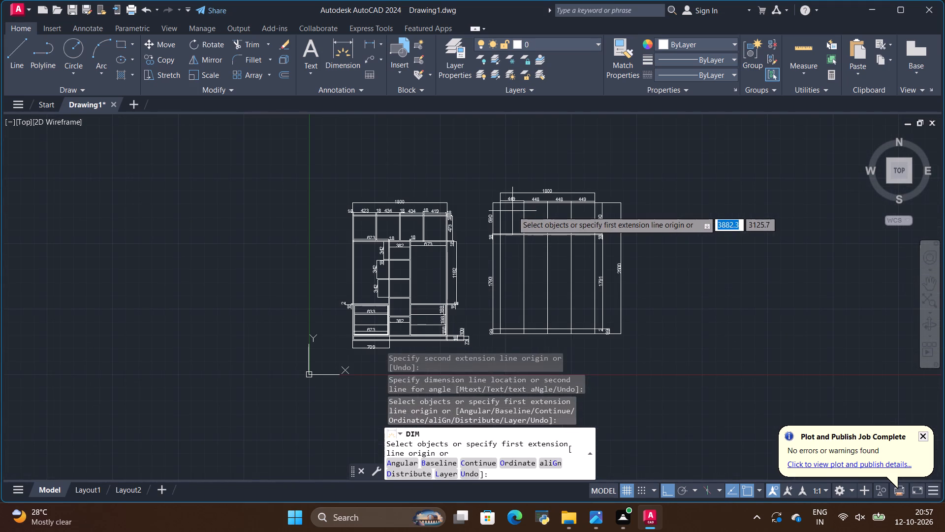
scroll(523, 306, "down", 1)
scroll(371, 332, "up", 1)
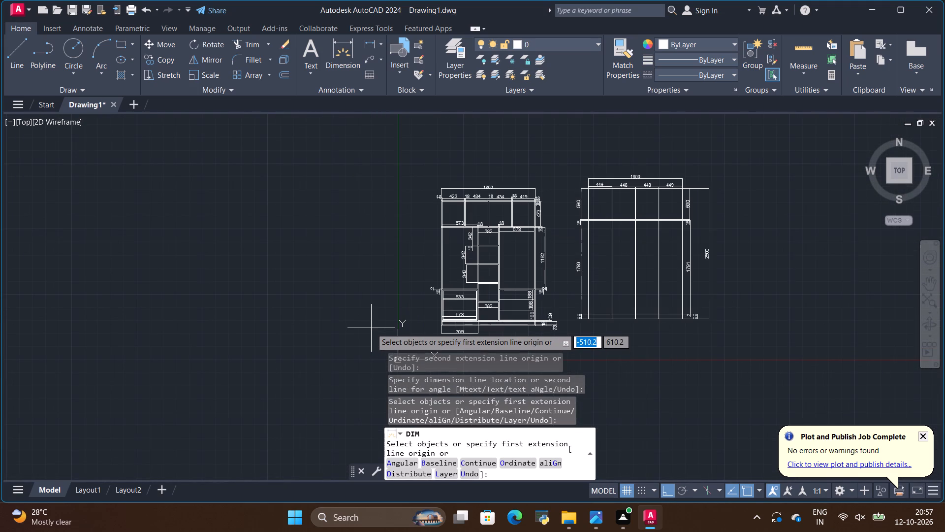
key("Escape")
key("Escape")
key("Escape")
key("Escape")
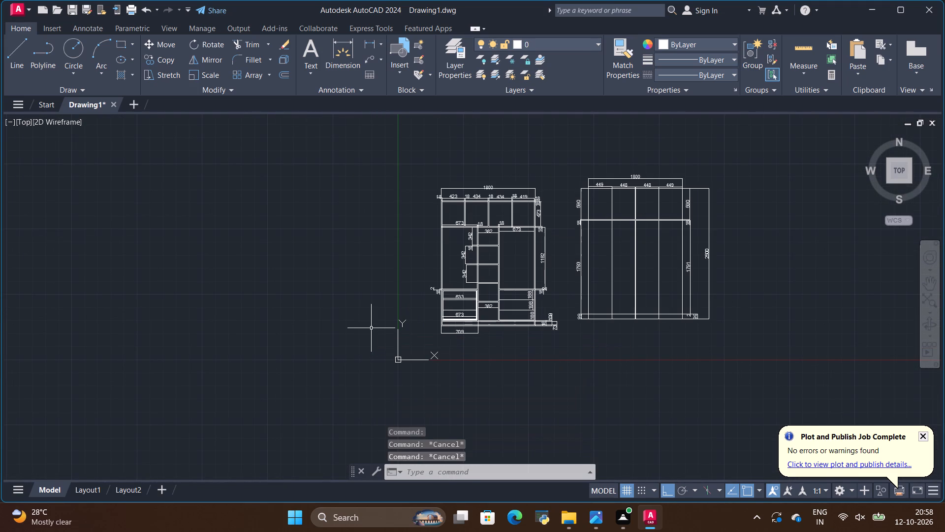
key("Escape")
key("Escape")
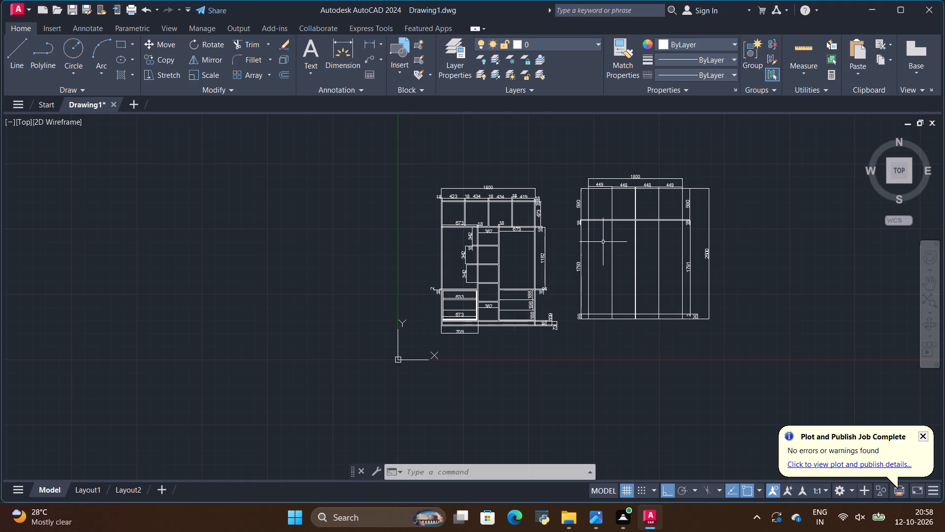
Compare the two dimensioned elevations with the wardrobe reference image, including the titles under each view.
scroll(603, 241, "up", 1)
scroll(599, 242, "down", 1)
scroll(696, 212, "up", 1)
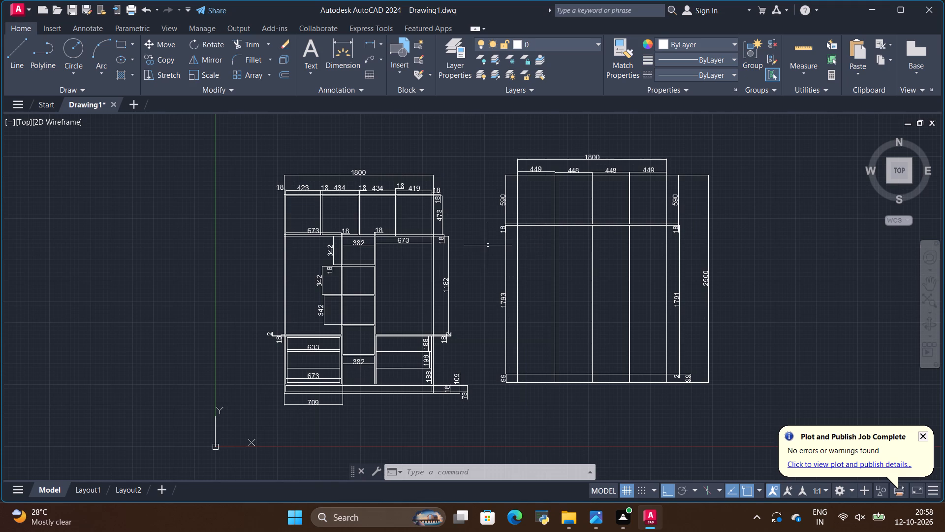
scroll(487, 246, "down", 1)
scroll(477, 248, "up", 1)
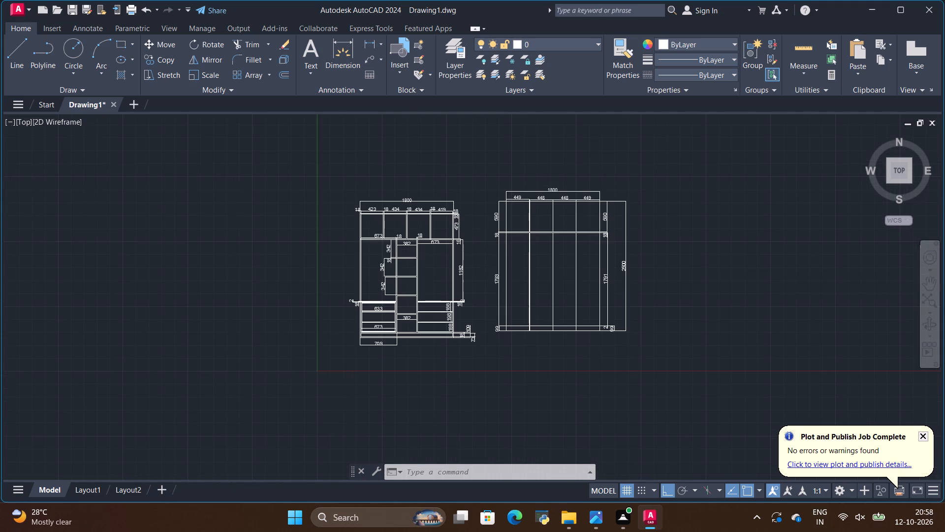
scroll(477, 248, "down", 1)
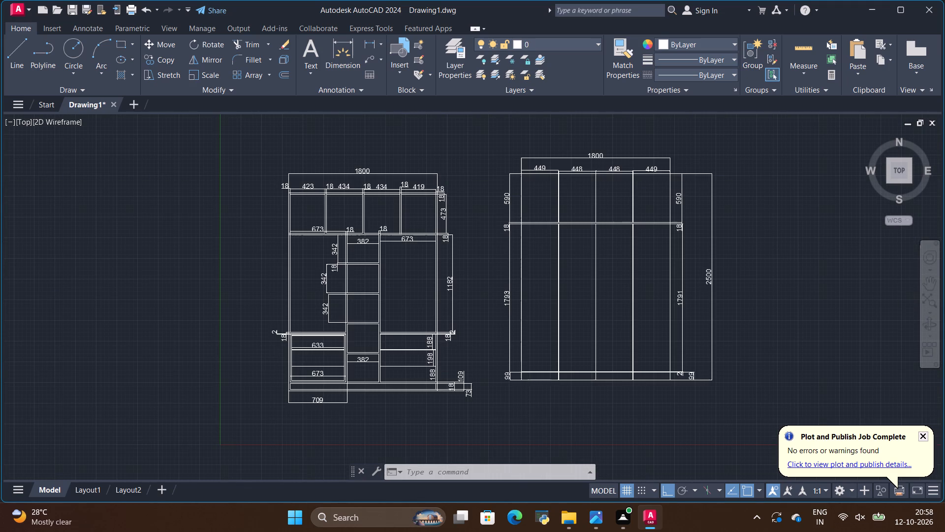
scroll(477, 248, "up", 1)
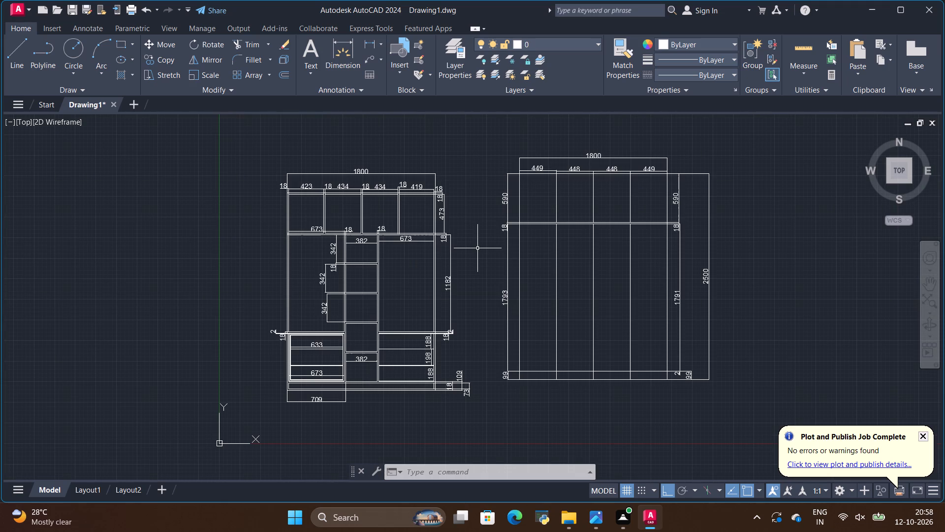
key("alt+Tab")
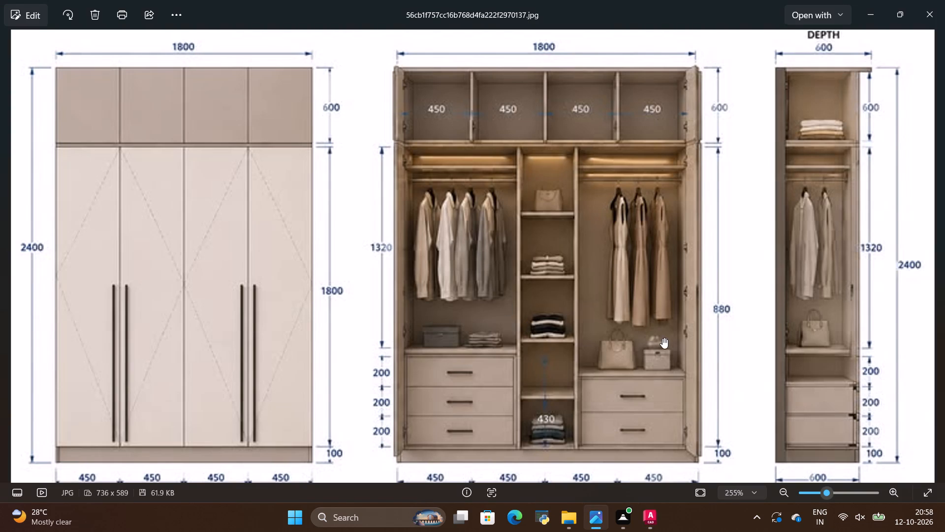
scroll(510, 270, "down", 1)
scroll(548, 256, "down", 1)
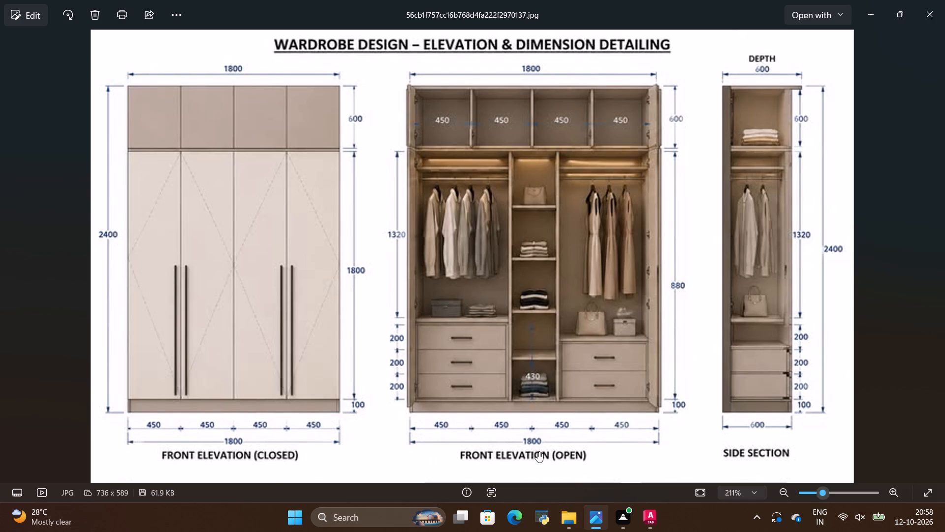
key("alt+Tab")
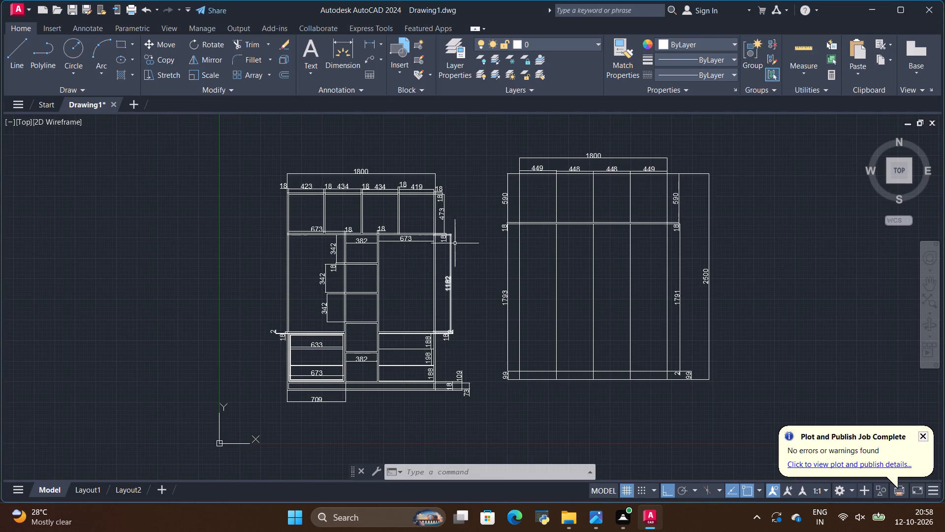
Add multiline text reading "front Elevation mopen" above the gap between the two elevations, consulting the reference image for the title wording.
scroll(456, 244, "down", 1)
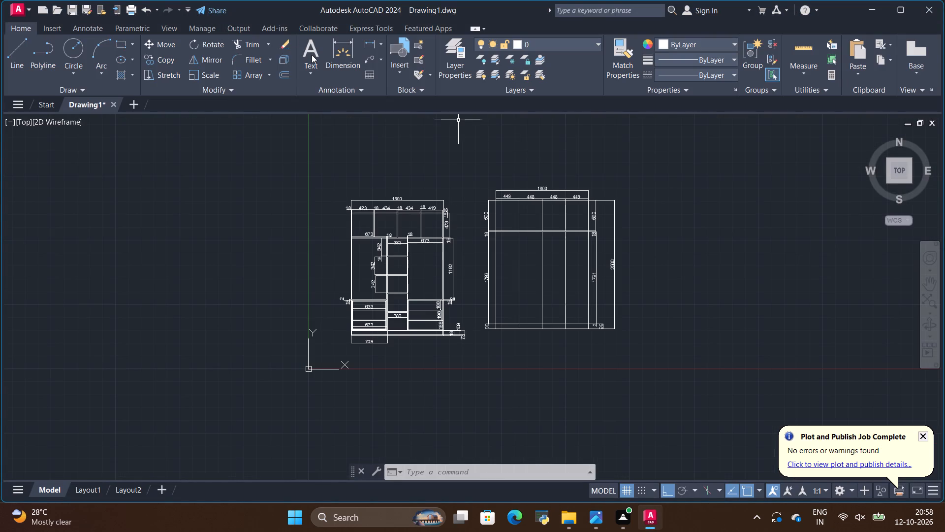
left_click(312, 56)
left_click(483, 131)
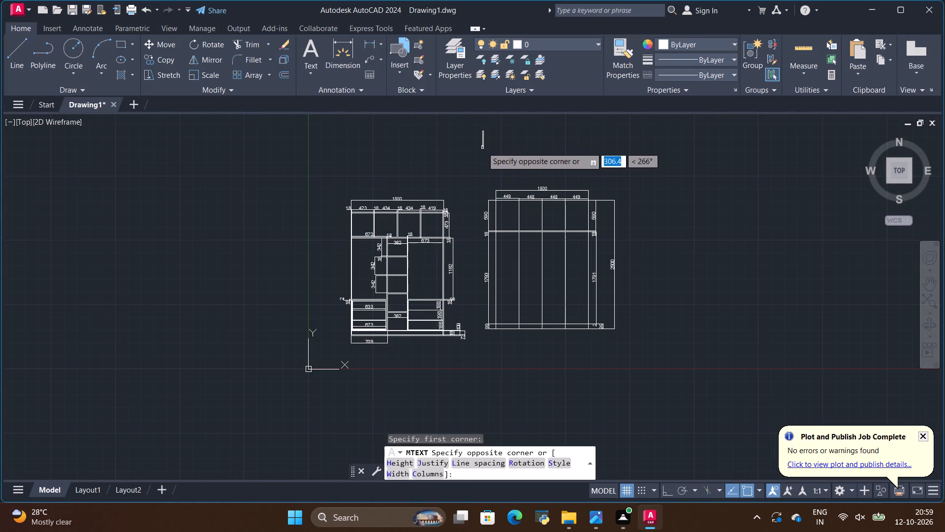
left_click(482, 154)
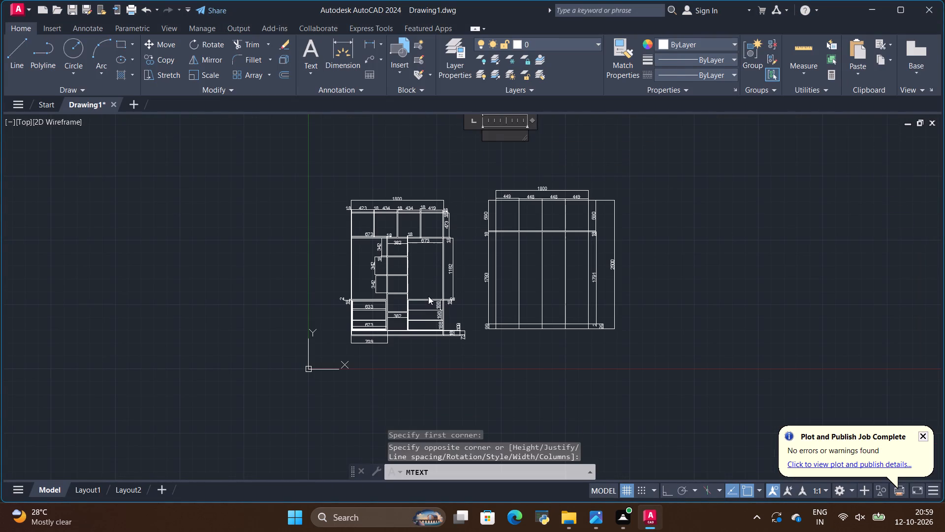
scroll(428, 296, "down", 2)
scroll(471, 224, "up", 1)
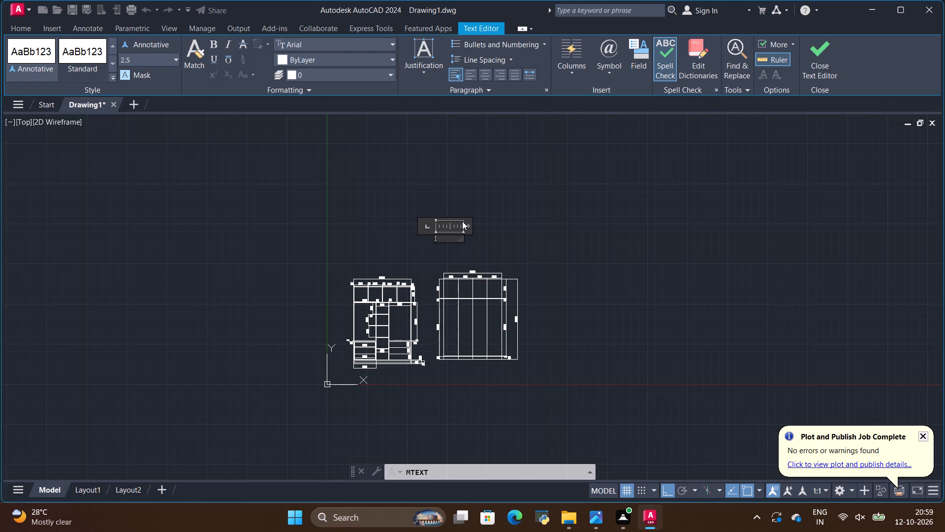
key("alt+Tab")
key("alt+Tab")
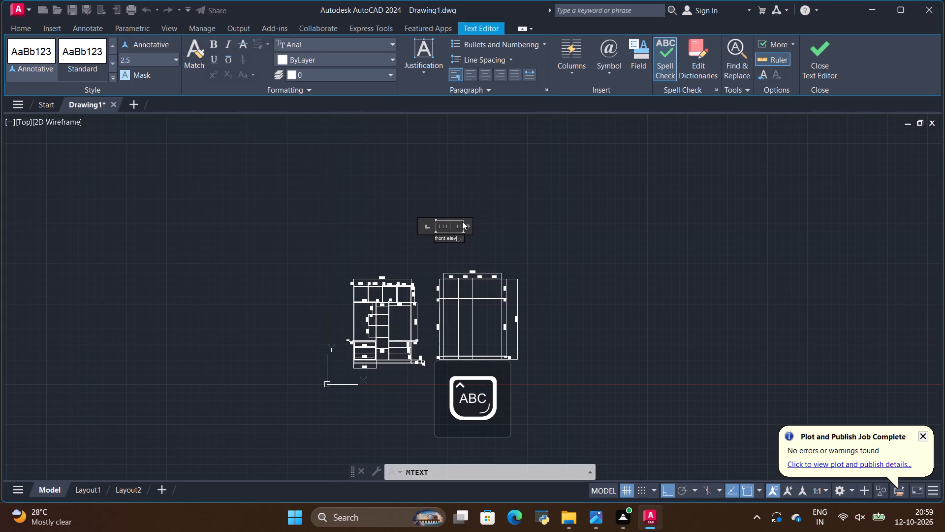
key("a")
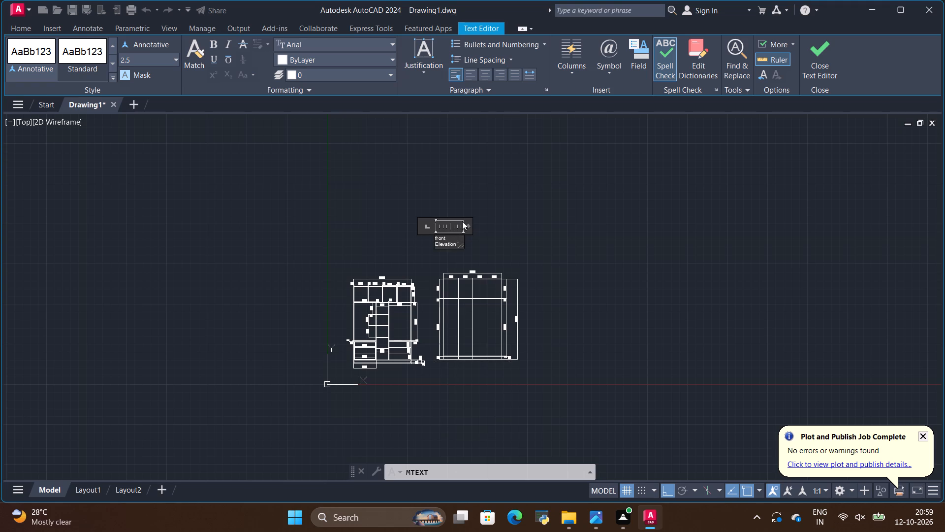
key("alt+Tab")
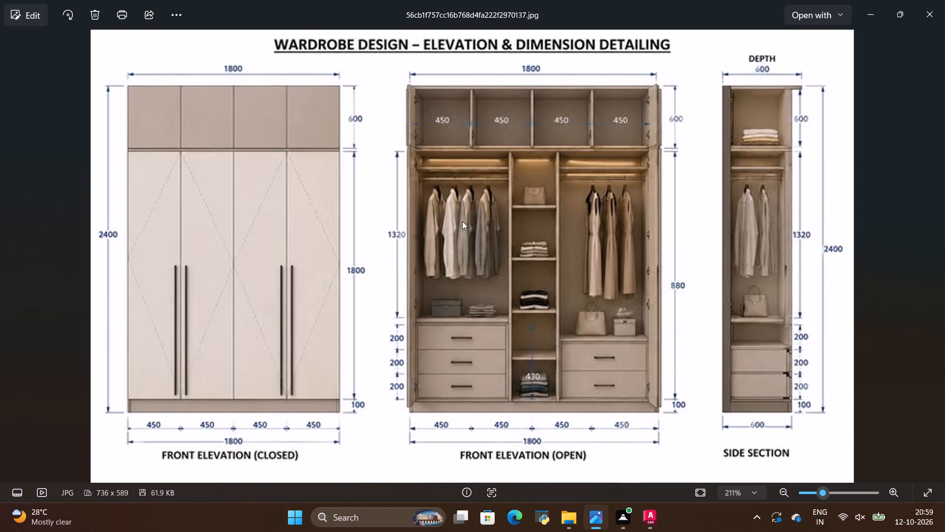
key("alt+Tab")
key("m")
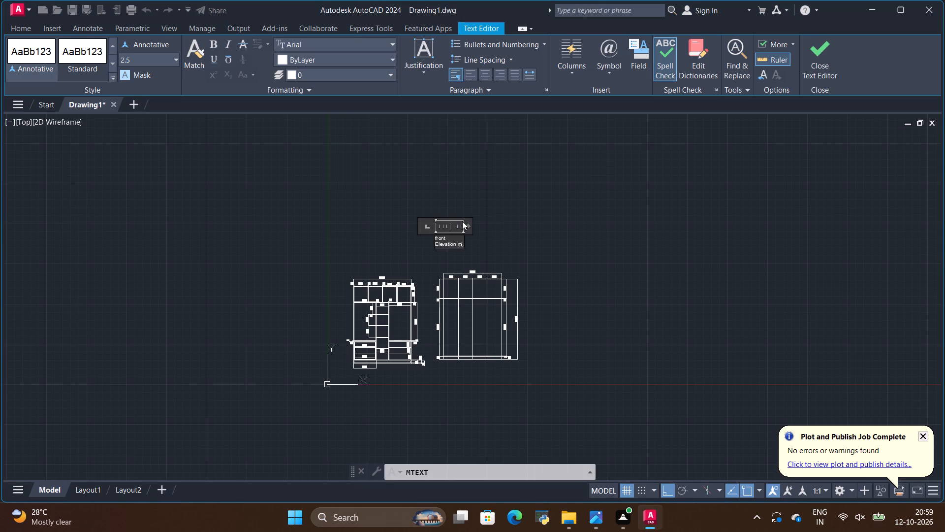
type("open")
key("space")
scroll(414, 252, "up", 2)
scroll(414, 252, "down", 1)
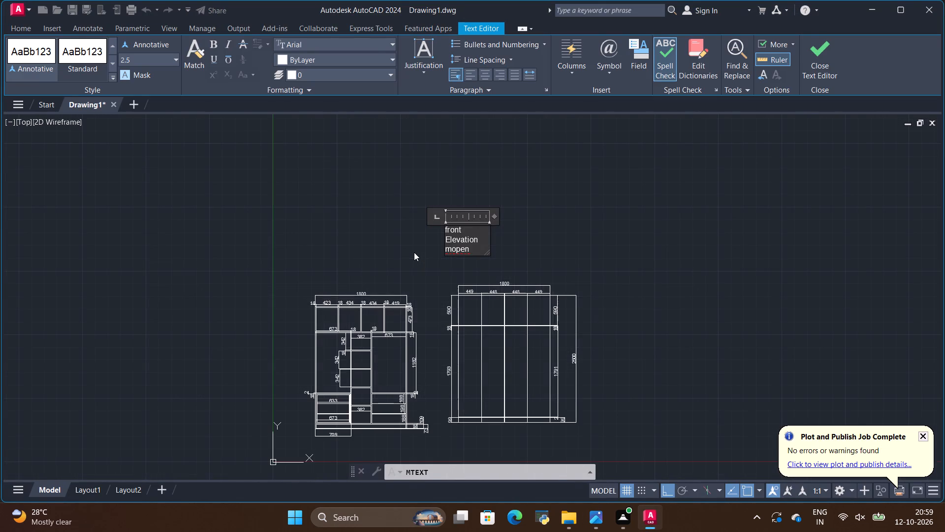
key("alt+Tab")
key("alt+Tab")
scroll(420, 255, "up", 2)
scroll(489, 227, "down", 2)
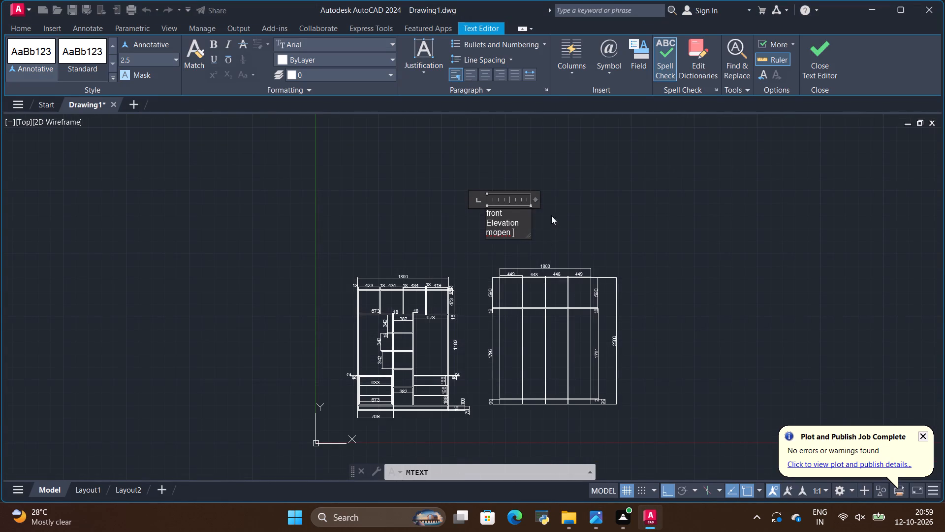
left_click(553, 204)
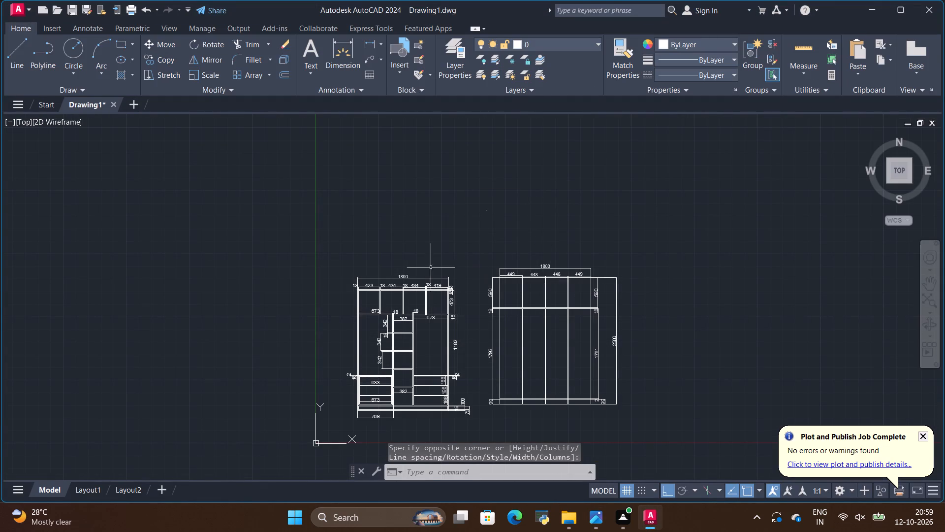
Examine the text placed above the two elevations and its size relative to the drawing.
scroll(515, 252, "down", 1)
scroll(509, 244, "up", 1)
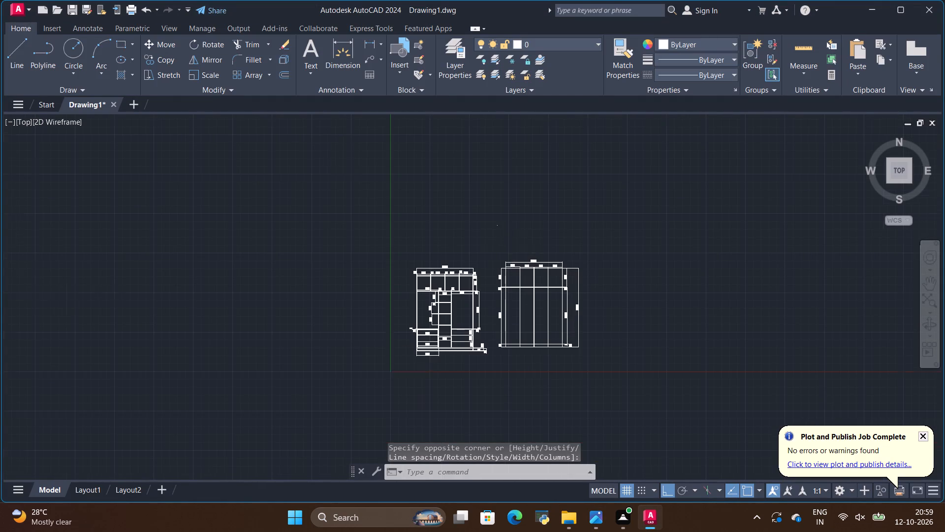
scroll(509, 243, "up", 4)
scroll(480, 225, "down", 8)
scroll(495, 230, "up", 2)
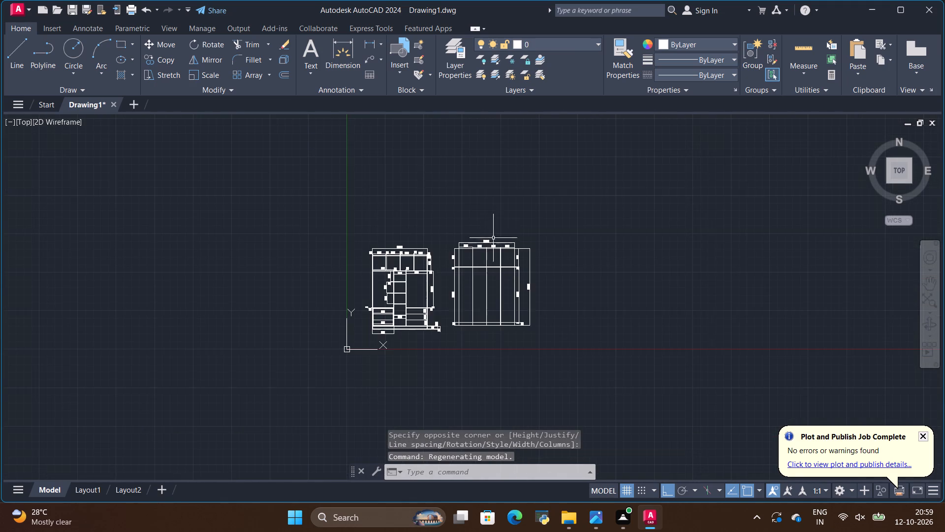
scroll(490, 249, "up", 2)
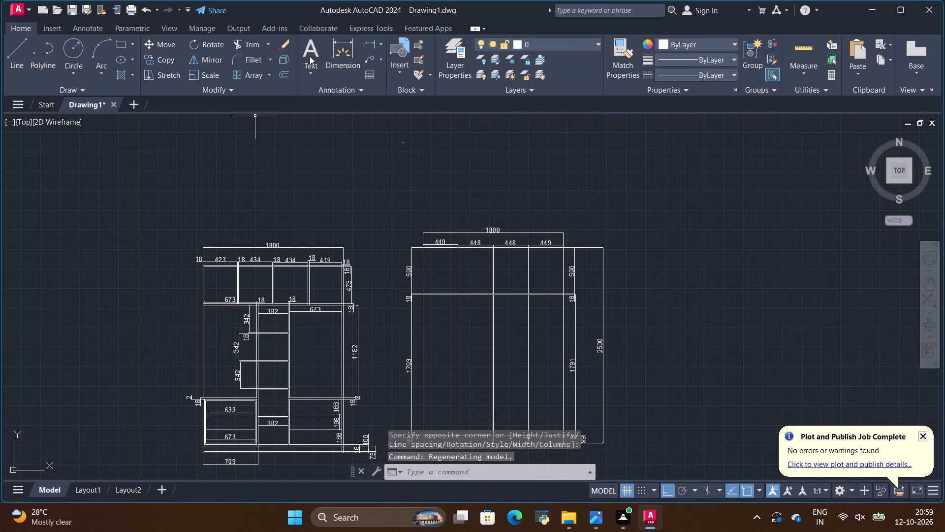
Add multiline text reading "front elevation closed" above the two elevations, just below the tiny earlier title text.
left_click(310, 56)
left_click(419, 161)
left_click(410, 203)
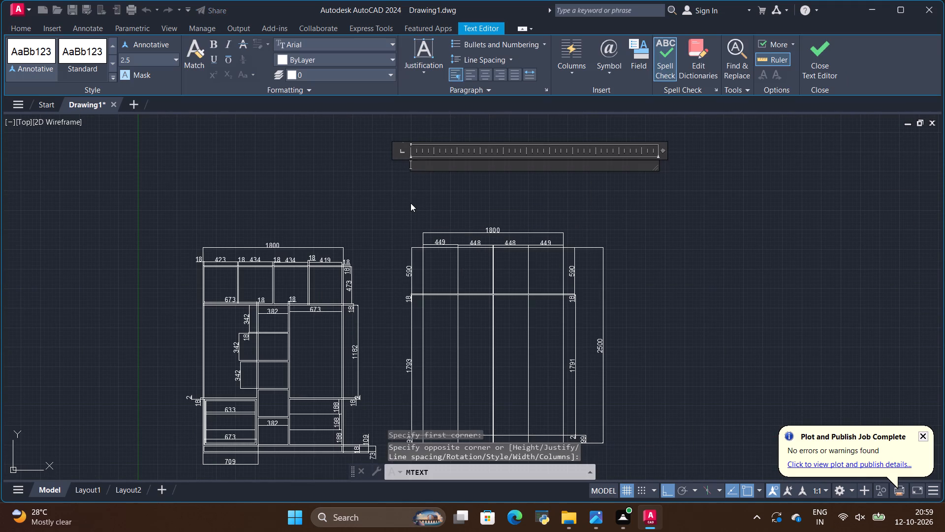
type("fron")
type("t")
key("space")
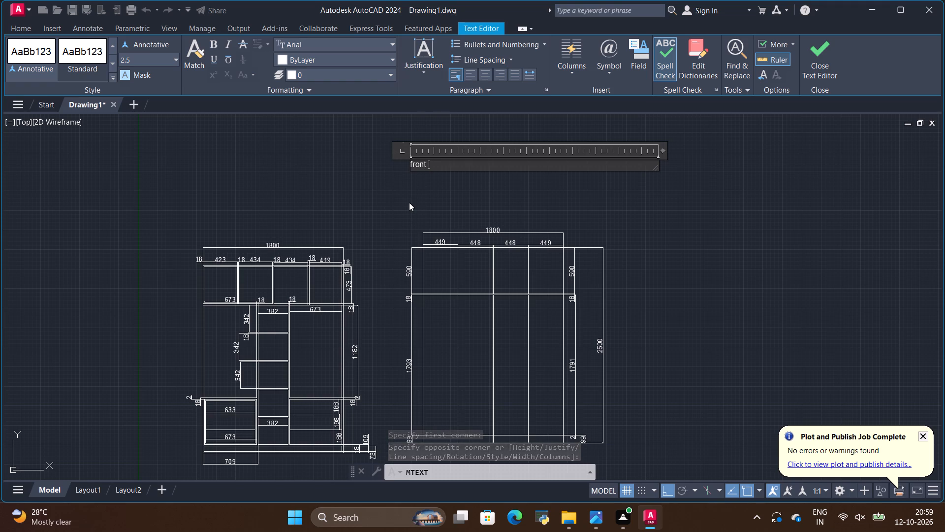
type("elevation closed")
left_click(428, 181)
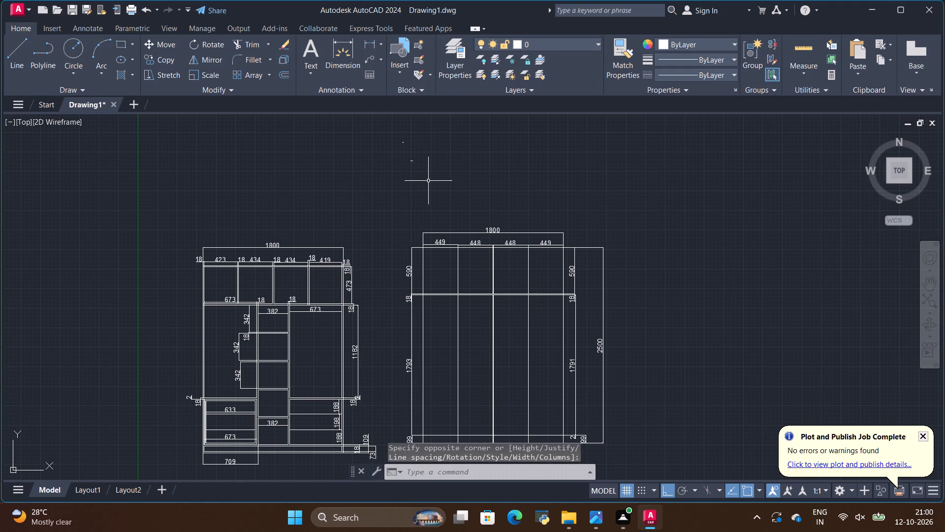
Scale up the "front elevation closed" text from its lower-left end until it is slightly wider than the closed elevation.
scroll(392, 150, "up", 6)
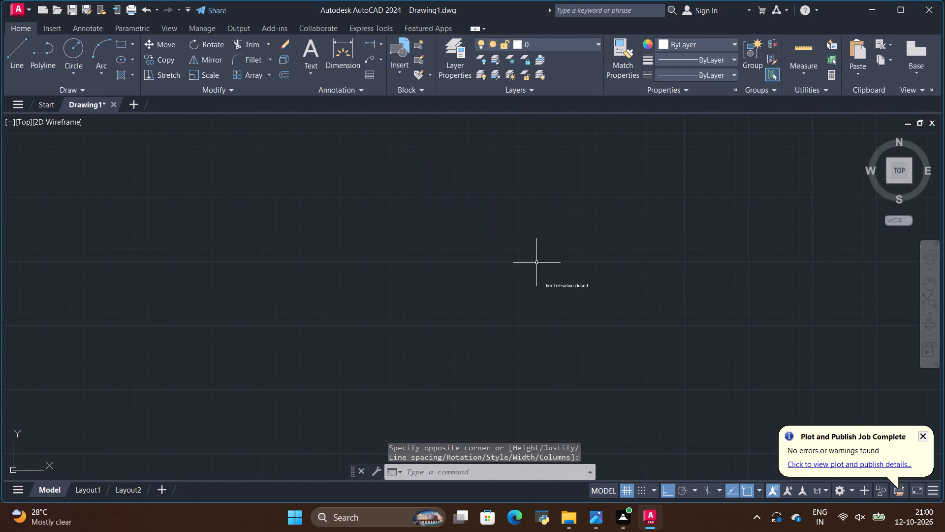
scroll(538, 267, "up", 2)
scroll(595, 307, "up", 2)
left_click_drag(339, 161, 376, 185)
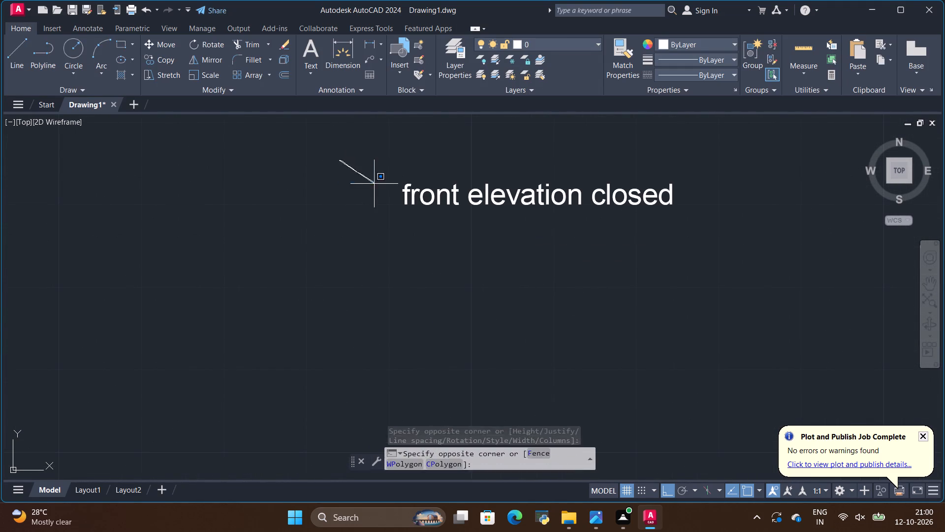
left_click_drag(376, 185, 746, 193)
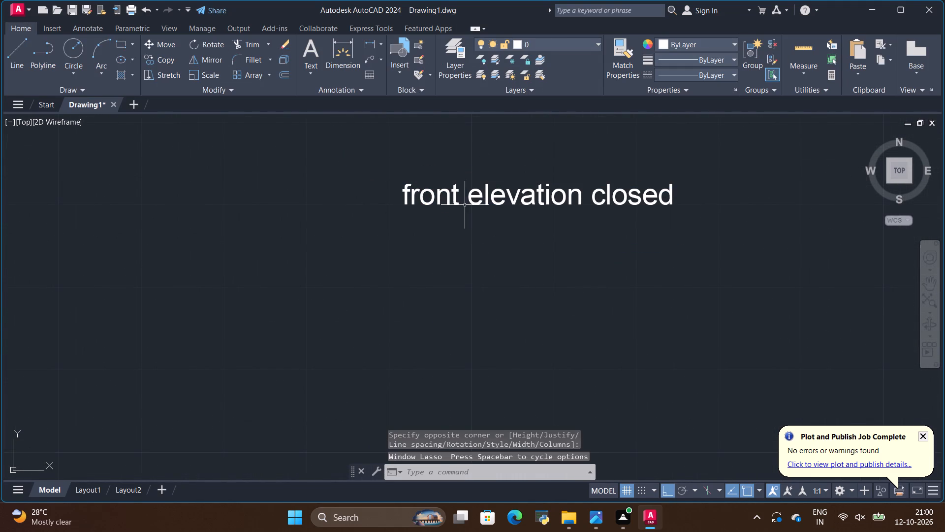
left_click(465, 205)
left_click(443, 196)
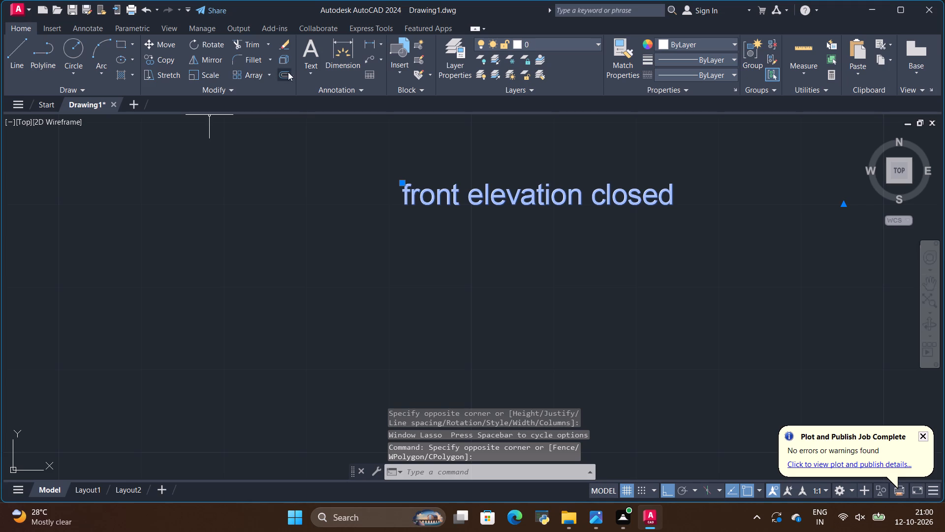
left_click(205, 74)
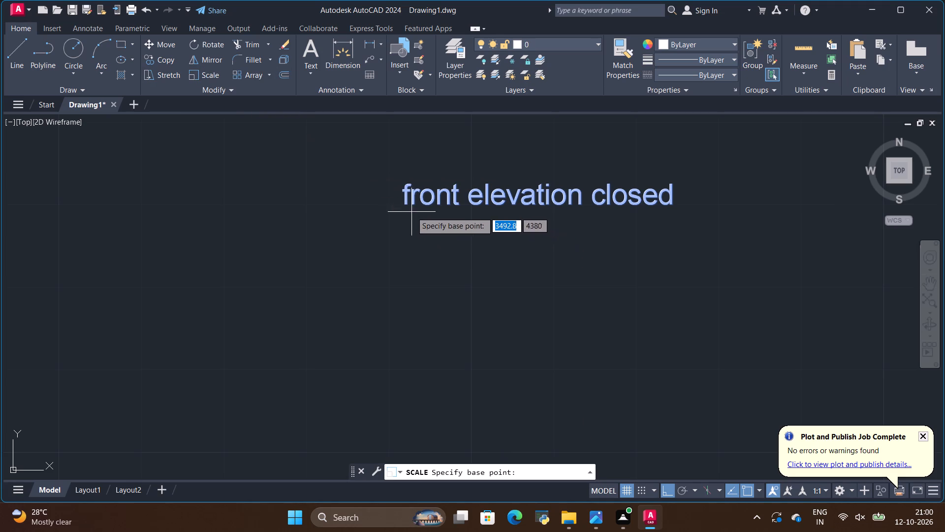
left_click(407, 205)
scroll(482, 269, "down", 4)
scroll(409, 271, "down", 5)
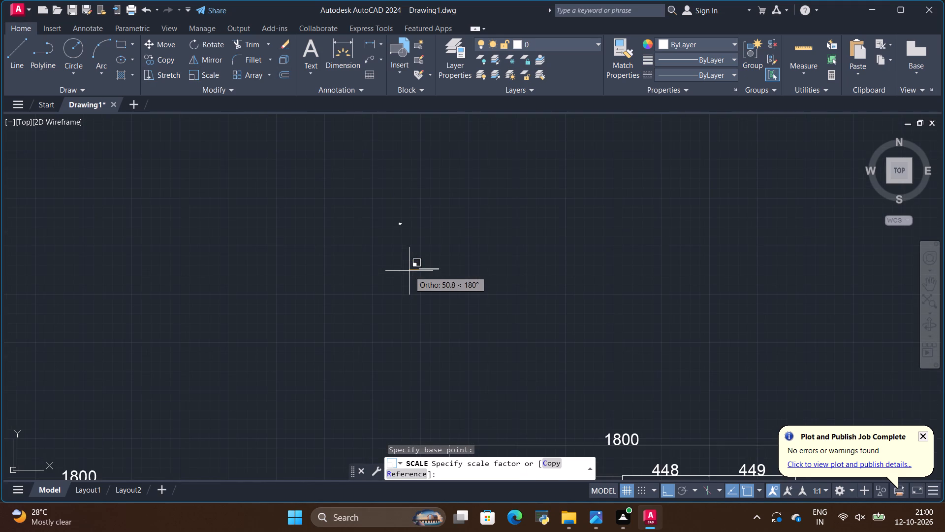
scroll(398, 227, "up", 6)
scroll(398, 224, "down", 10)
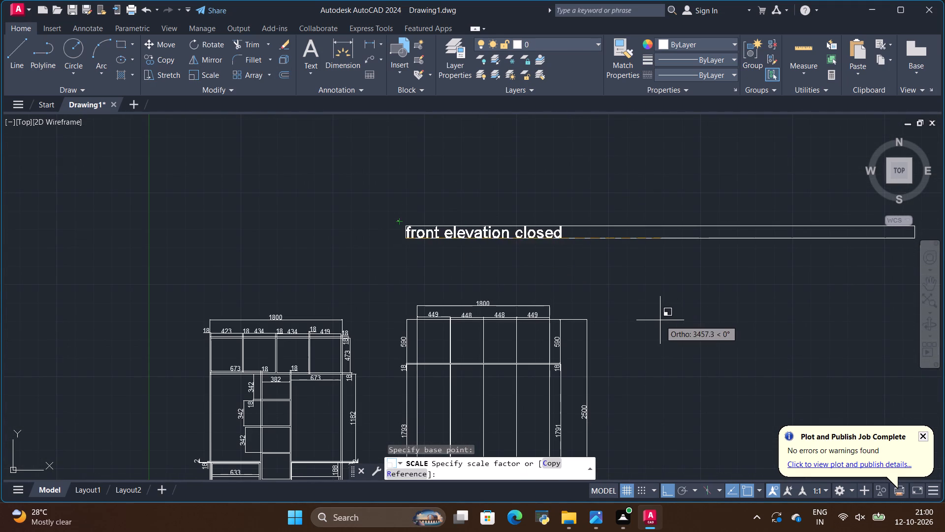
left_click(680, 324)
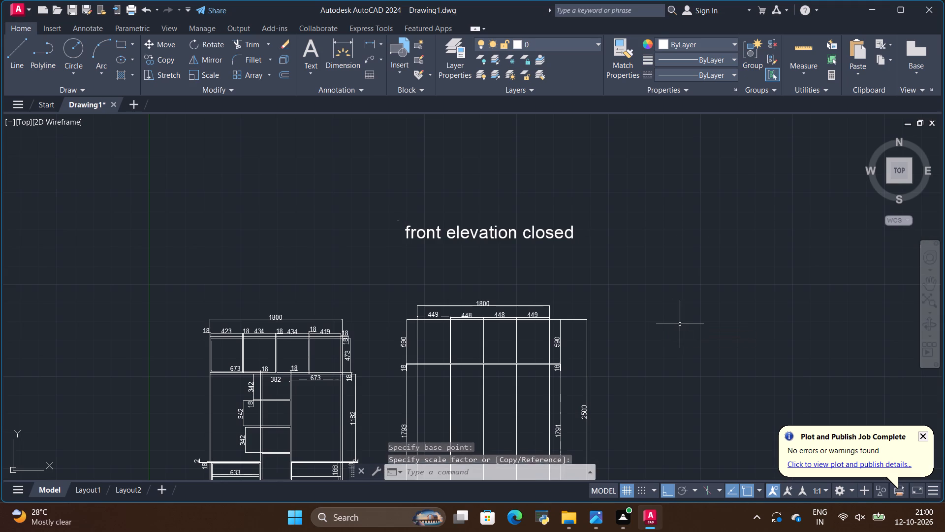
Move the enlarged "front elevation closed" title straight down about 560 units, just above the closed elevation's 1800 dimension.
left_click(412, 236)
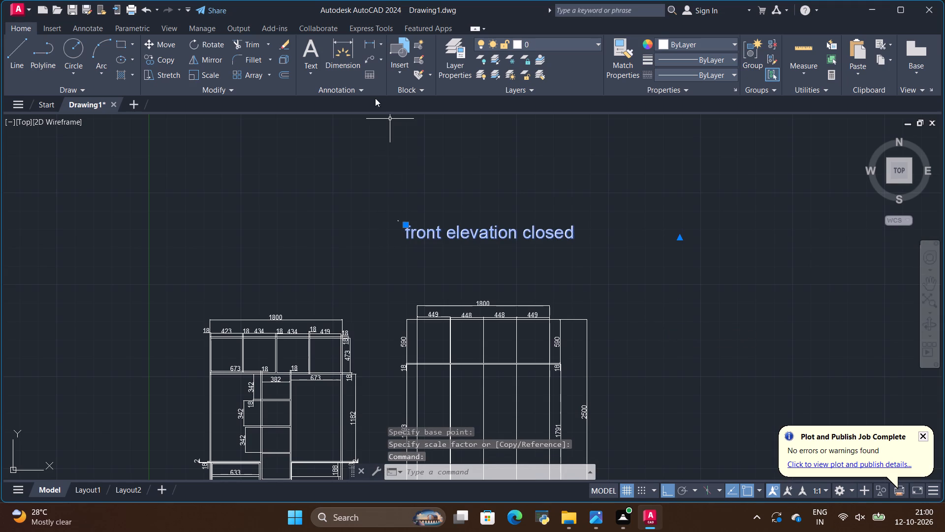
left_click(162, 45)
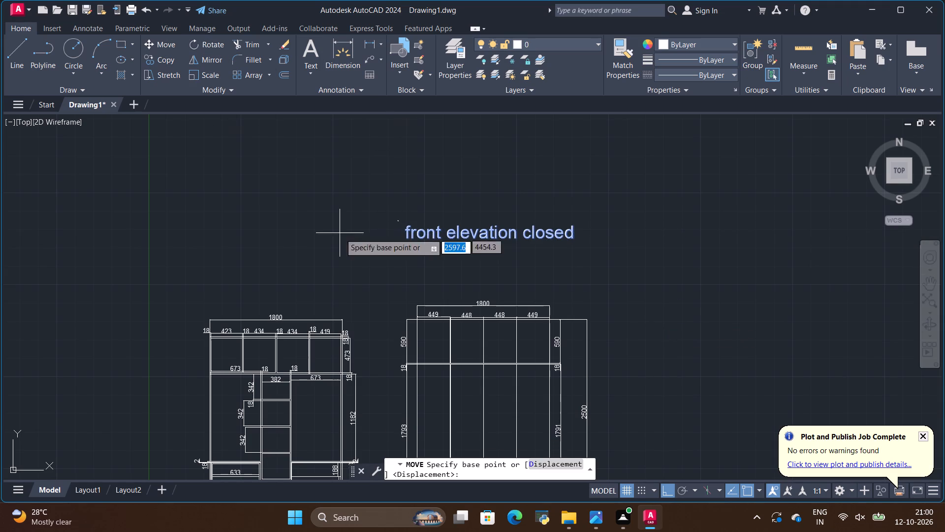
left_click(407, 242)
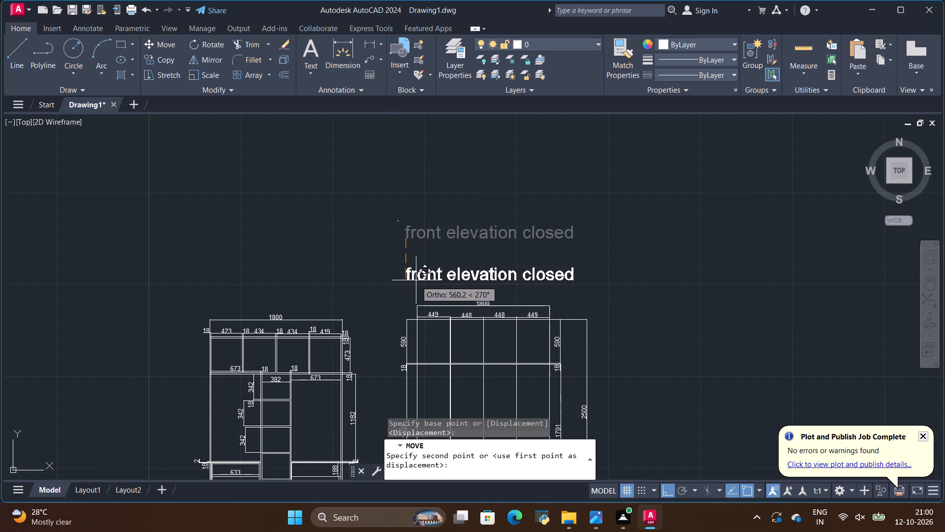
left_click(422, 281)
scroll(315, 246, "down", 1)
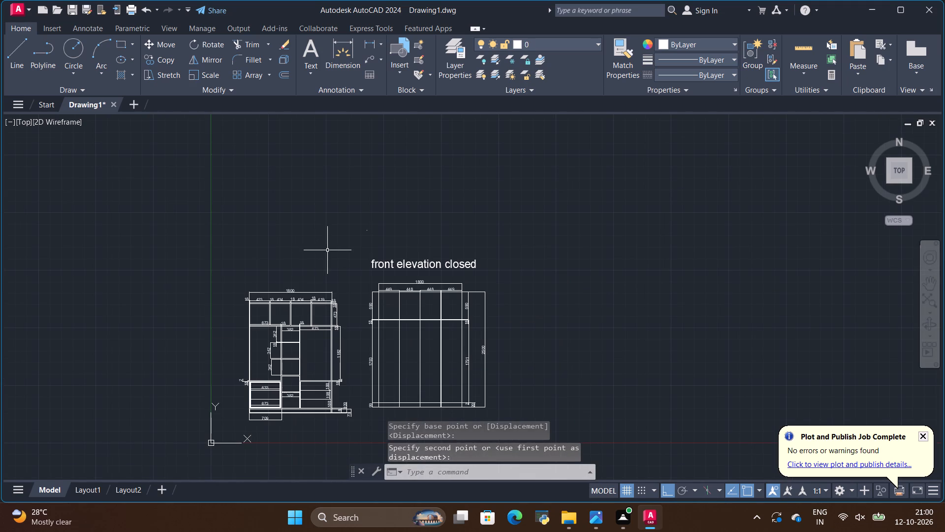
Add multiline text reading "front elevation closed" above the open elevation's 1800 dimension, consulting the reference image for the title wording.
scroll(323, 280, "up", 1)
scroll(249, 297, "up", 2)
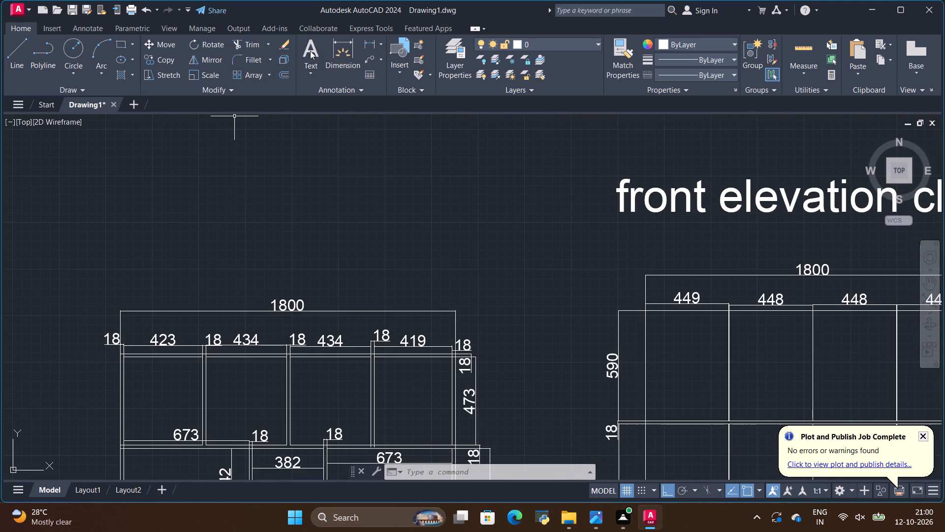
left_click(310, 51)
left_click(143, 252)
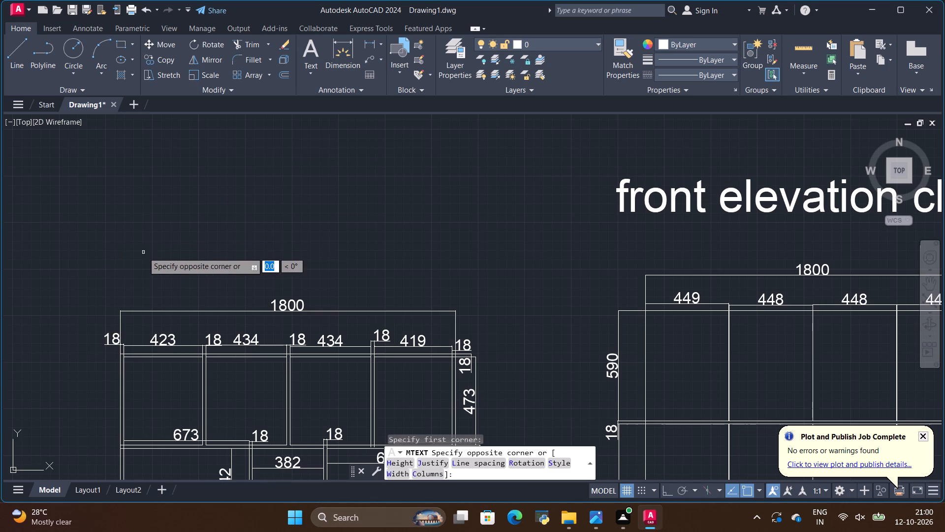
left_click(215, 262)
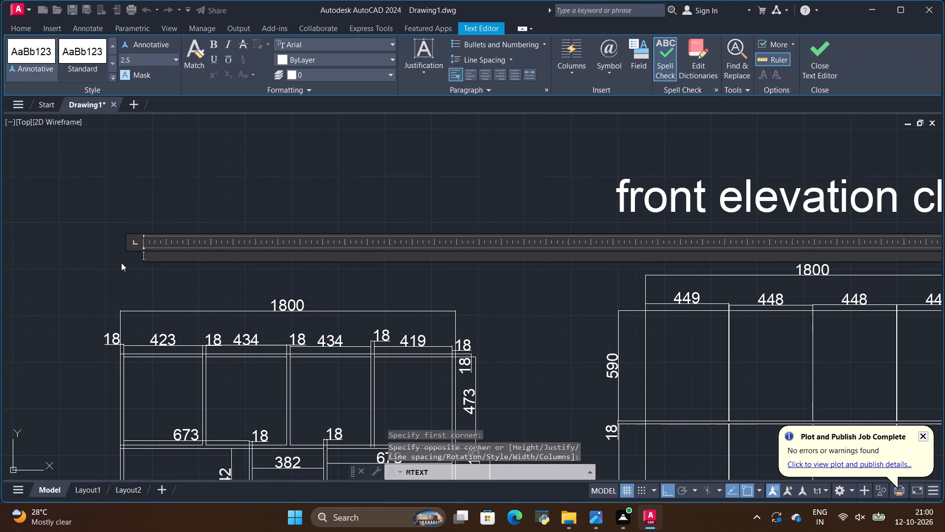
type("fr")
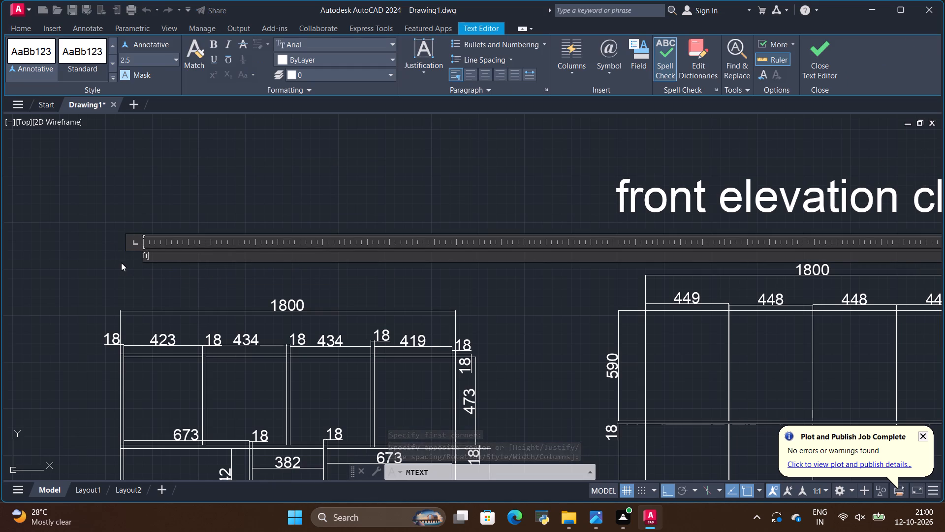
type("ont")
key("space")
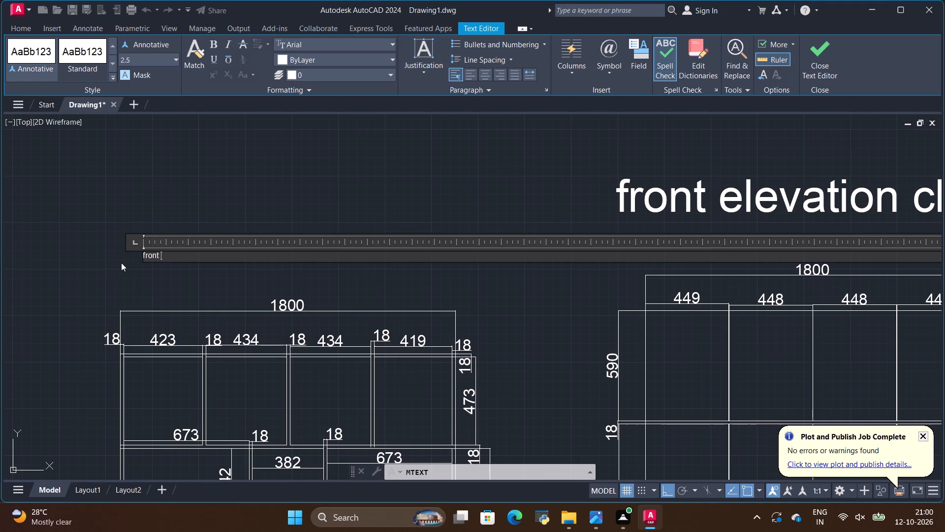
type("elevation")
key("space")
key("alt+Tab")
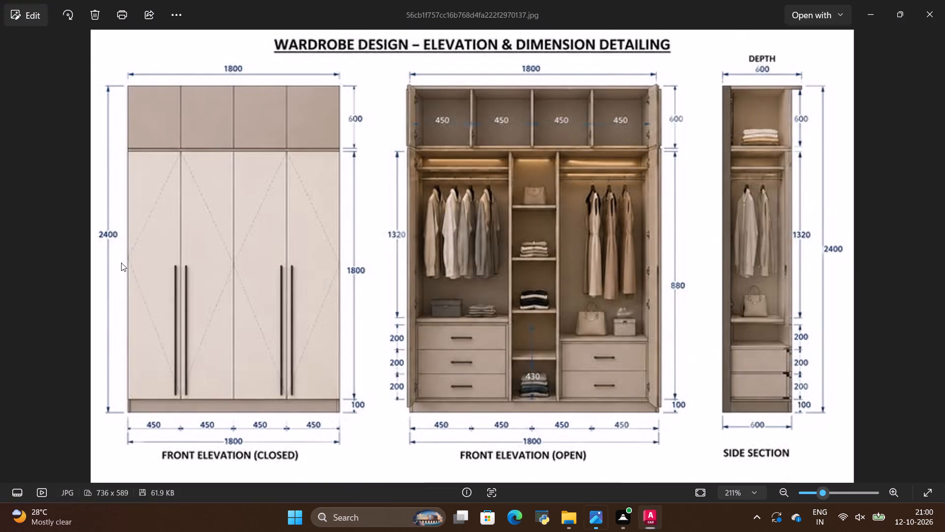
key("alt+Tab")
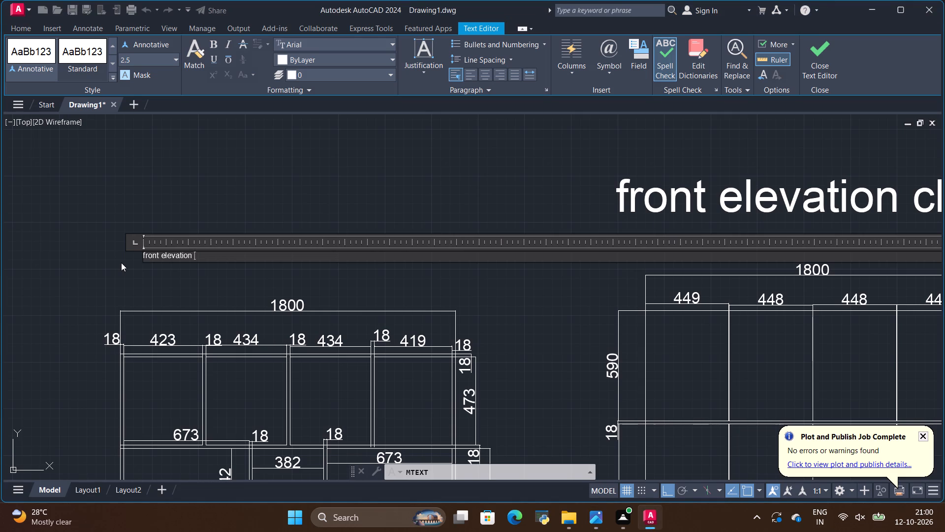
type("closed")
left_click(126, 264)
Scale up the new text above the open elevation from its upper-left corner to about half the elevation's width.
scroll(124, 251, "up", 2)
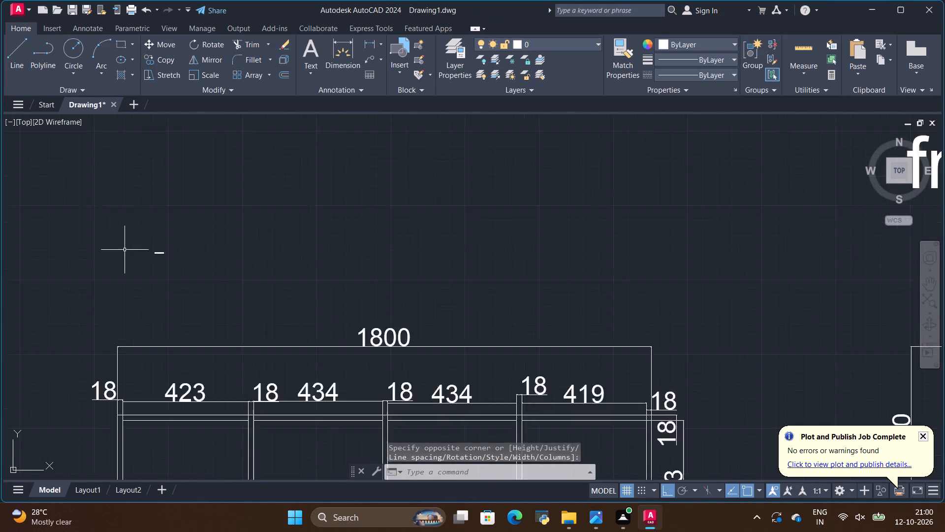
scroll(146, 243, "up", 3)
scroll(248, 279, "up", 3)
left_click(273, 299)
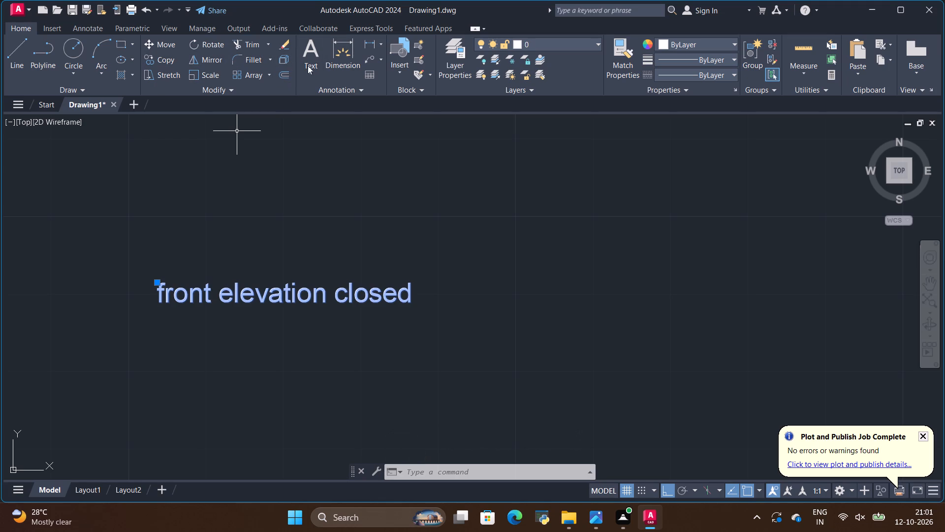
left_click(204, 76)
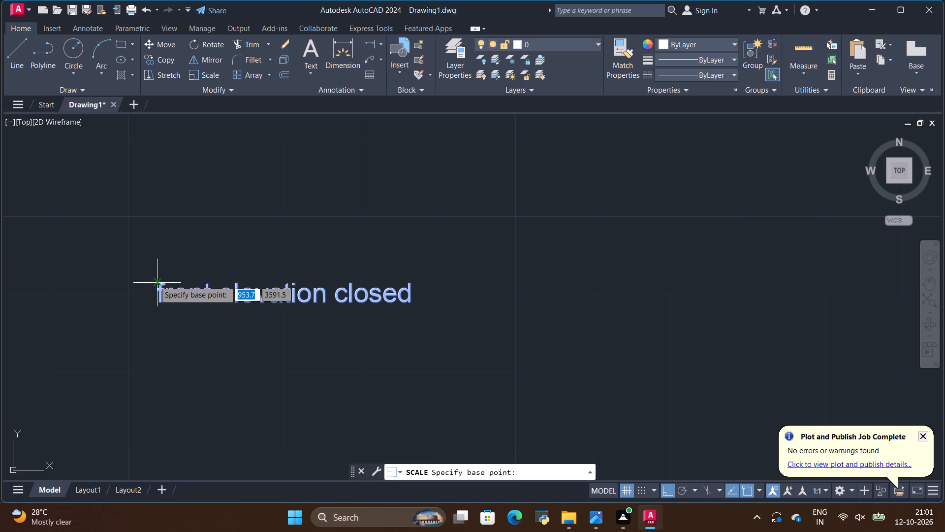
left_click(154, 281)
scroll(252, 299, "down", 6)
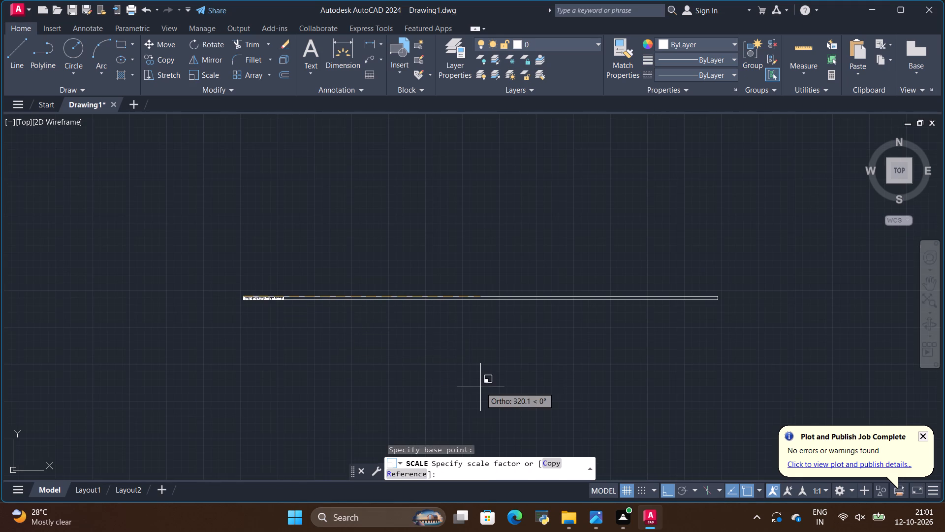
scroll(477, 386, "down", 6)
scroll(373, 298, "down", 2)
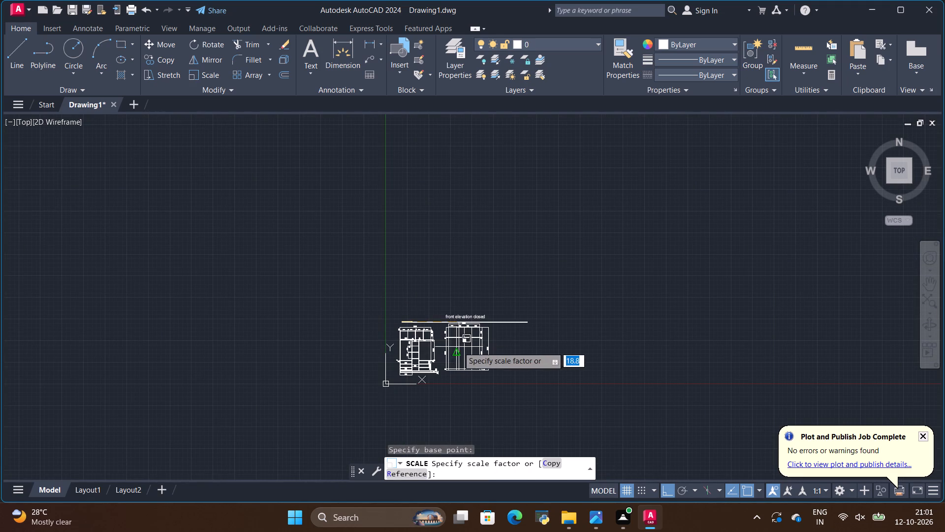
scroll(424, 328, "up", 3)
left_click(715, 356)
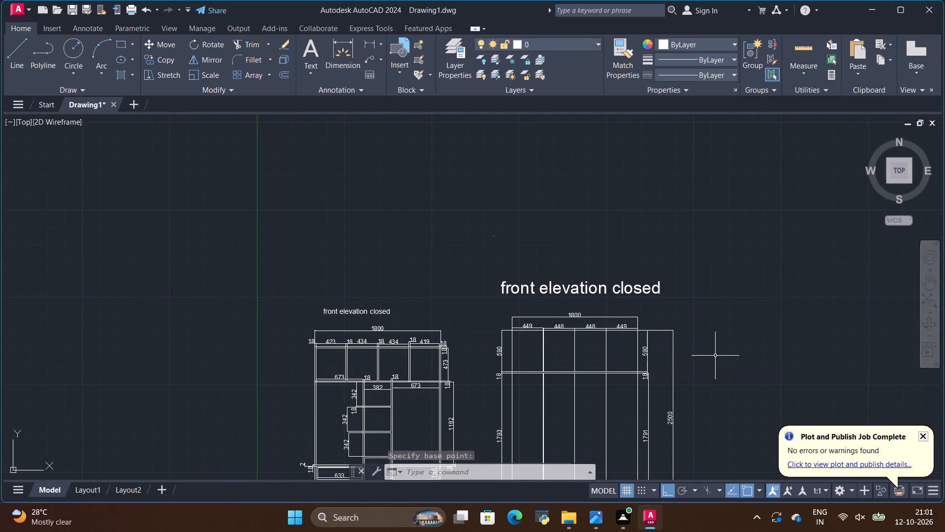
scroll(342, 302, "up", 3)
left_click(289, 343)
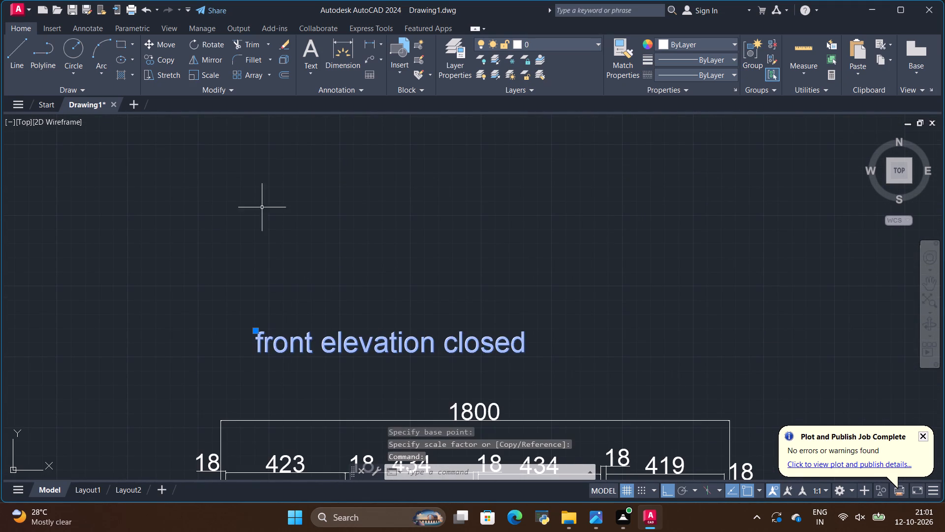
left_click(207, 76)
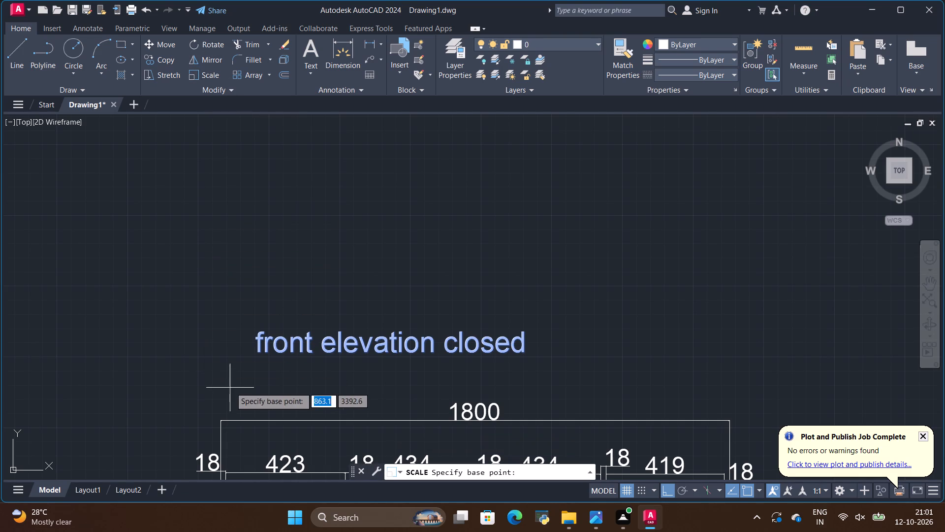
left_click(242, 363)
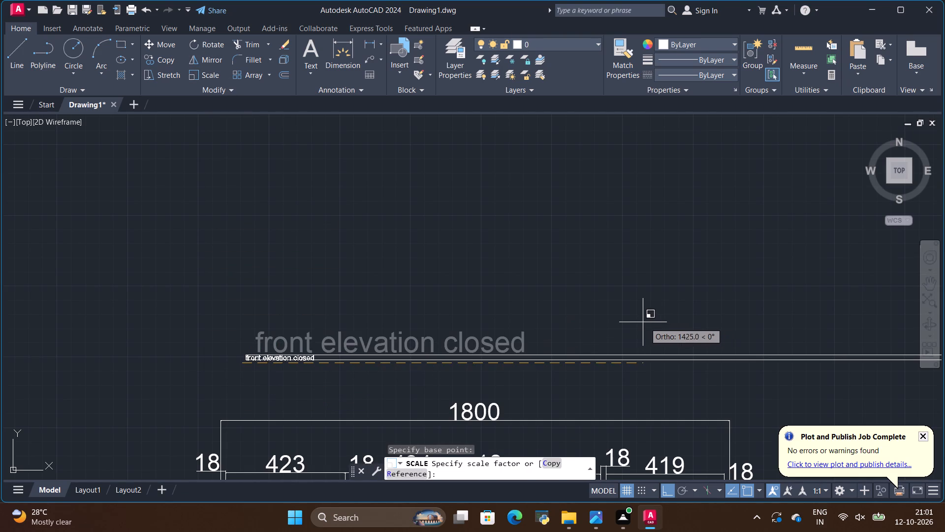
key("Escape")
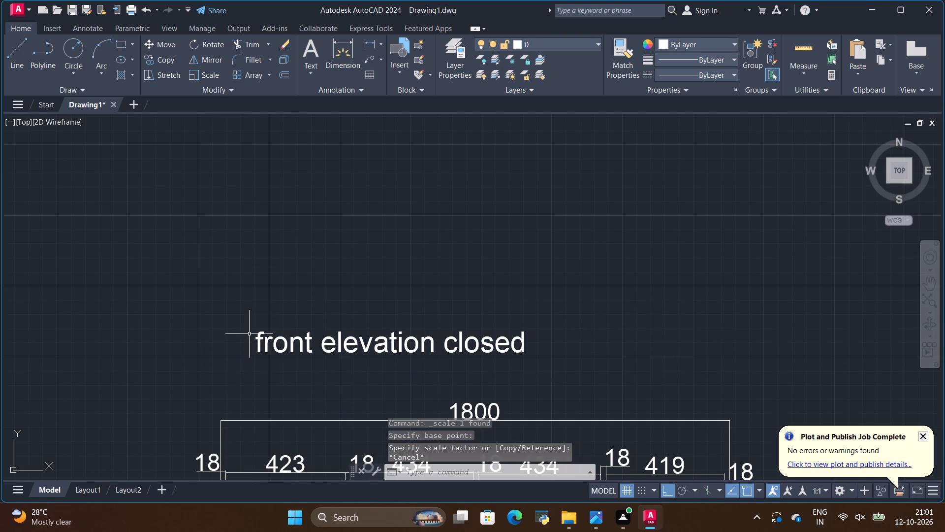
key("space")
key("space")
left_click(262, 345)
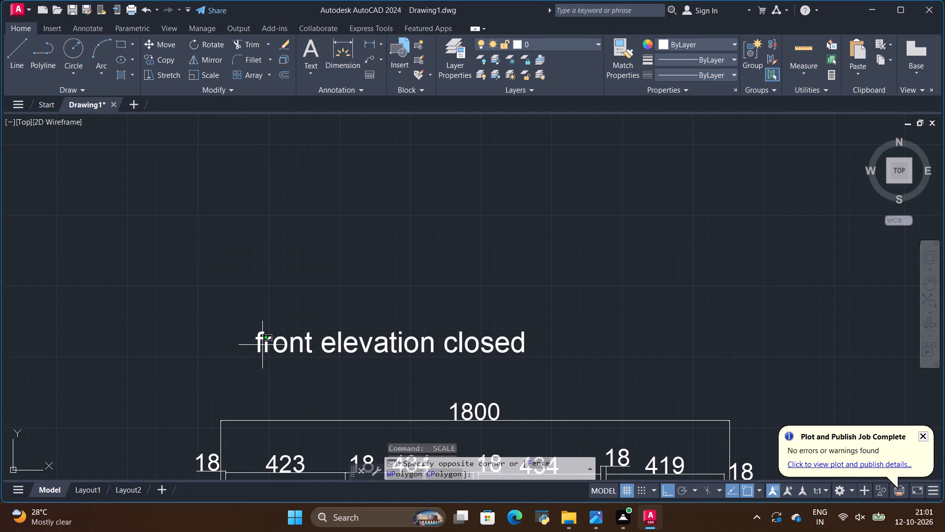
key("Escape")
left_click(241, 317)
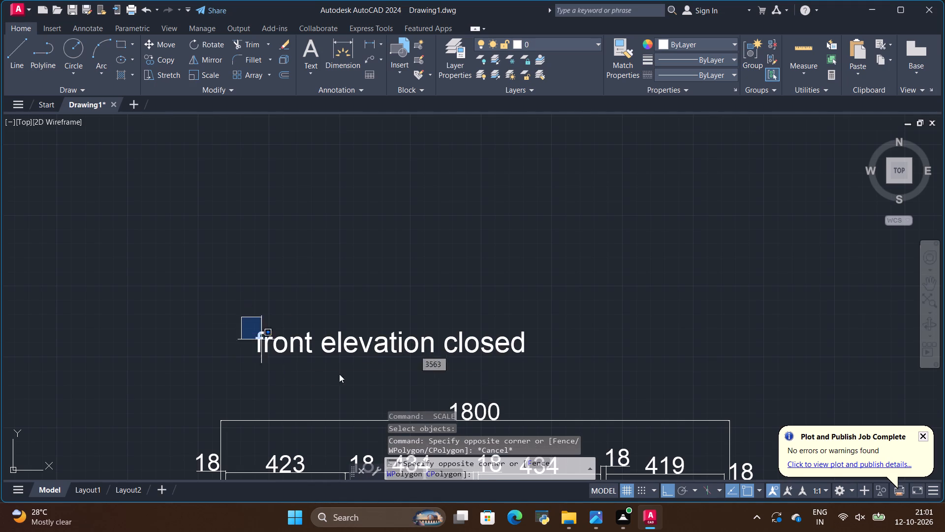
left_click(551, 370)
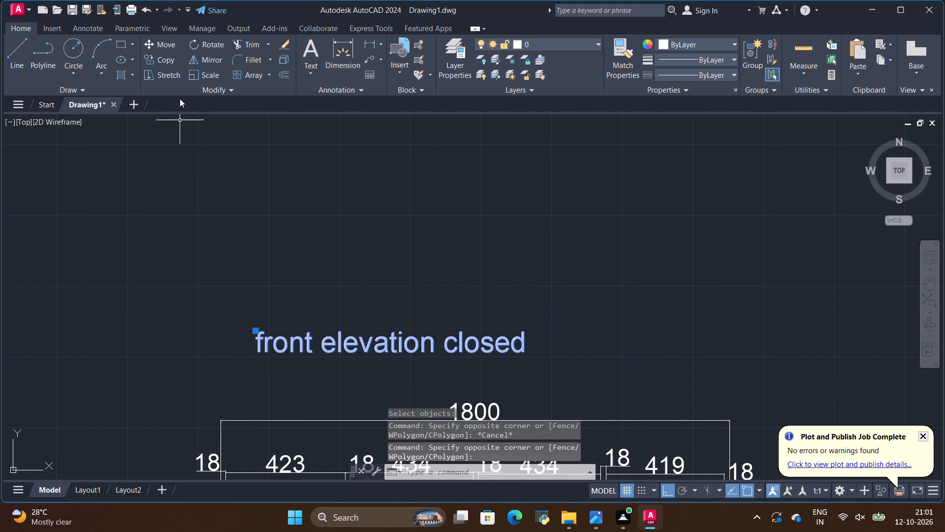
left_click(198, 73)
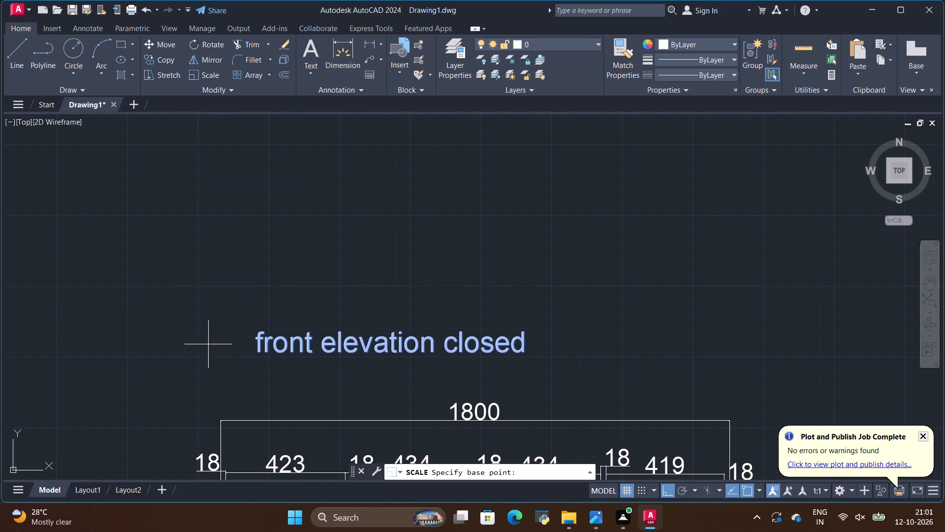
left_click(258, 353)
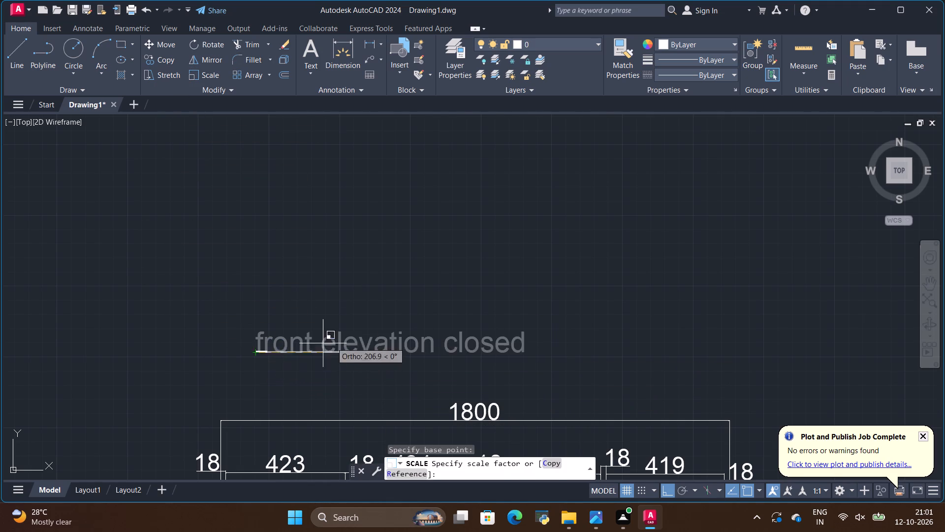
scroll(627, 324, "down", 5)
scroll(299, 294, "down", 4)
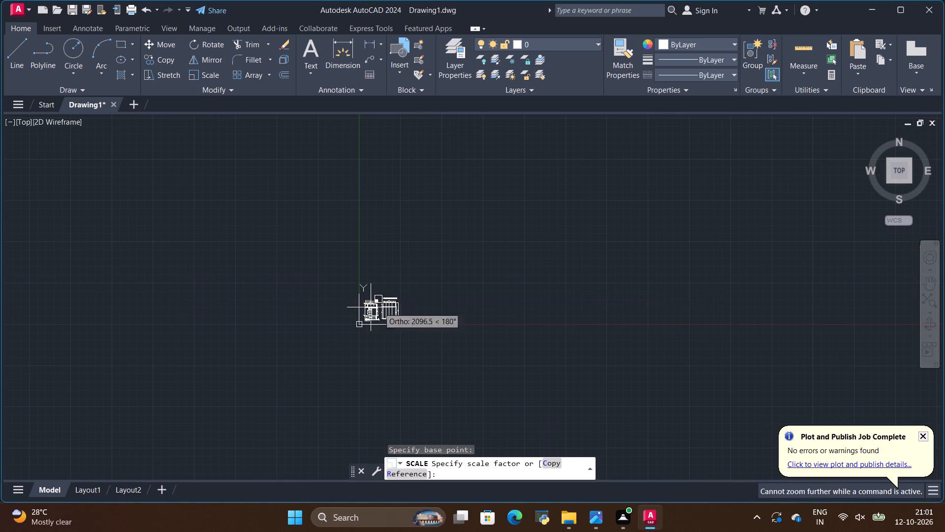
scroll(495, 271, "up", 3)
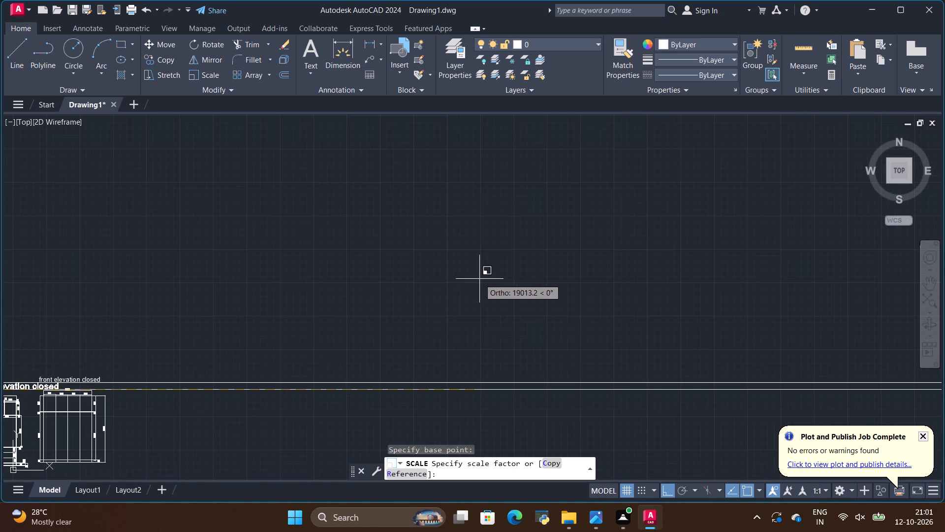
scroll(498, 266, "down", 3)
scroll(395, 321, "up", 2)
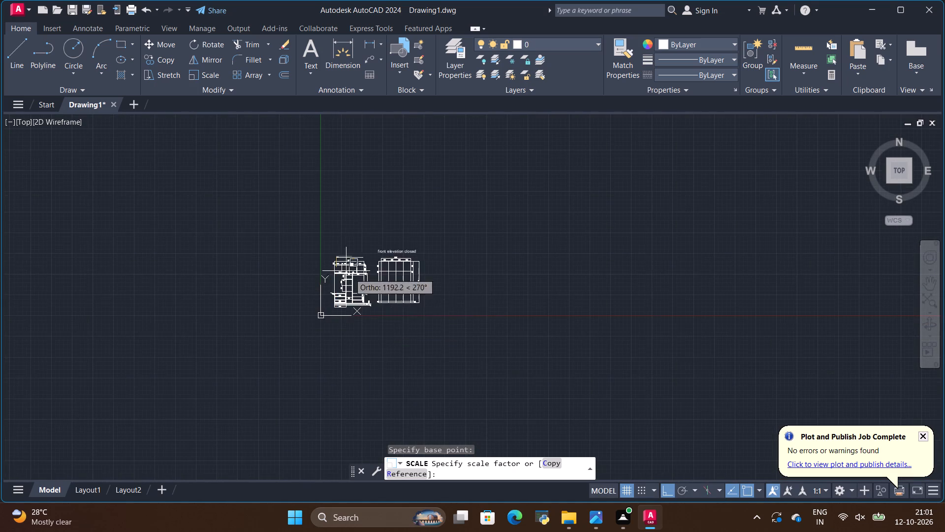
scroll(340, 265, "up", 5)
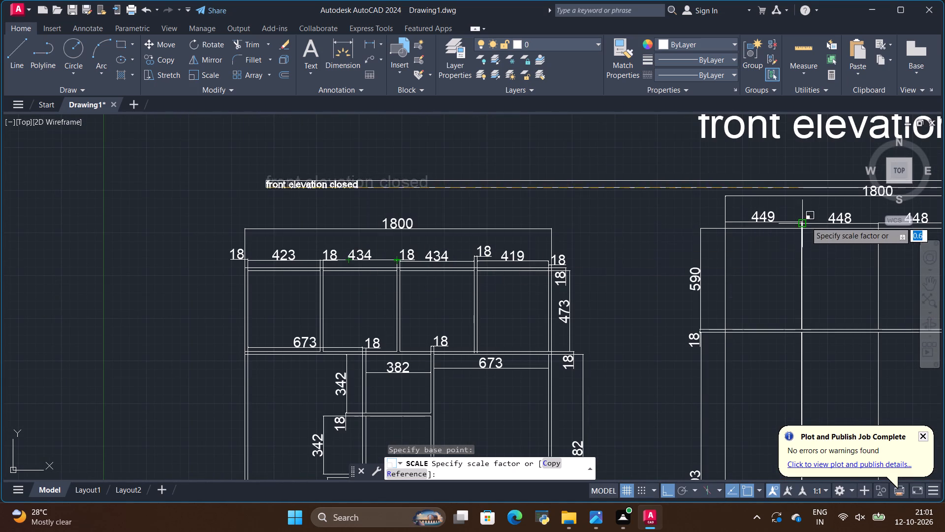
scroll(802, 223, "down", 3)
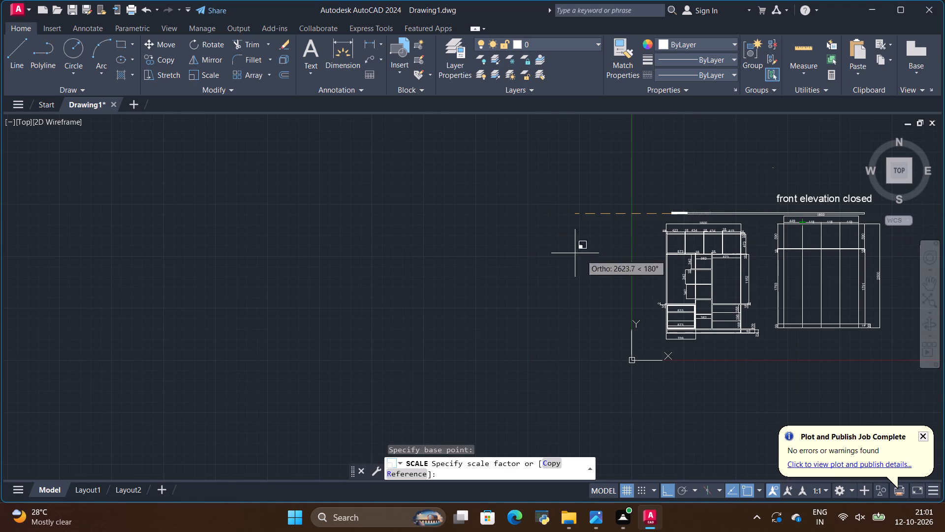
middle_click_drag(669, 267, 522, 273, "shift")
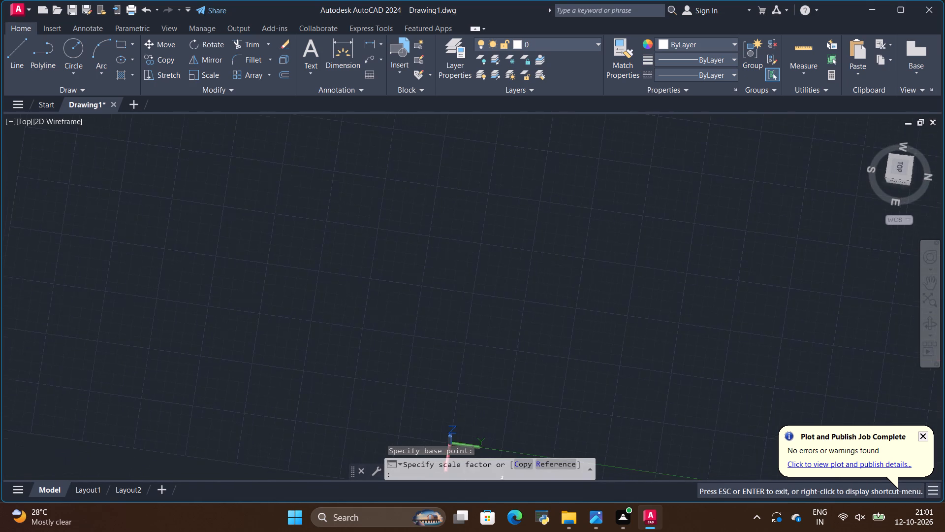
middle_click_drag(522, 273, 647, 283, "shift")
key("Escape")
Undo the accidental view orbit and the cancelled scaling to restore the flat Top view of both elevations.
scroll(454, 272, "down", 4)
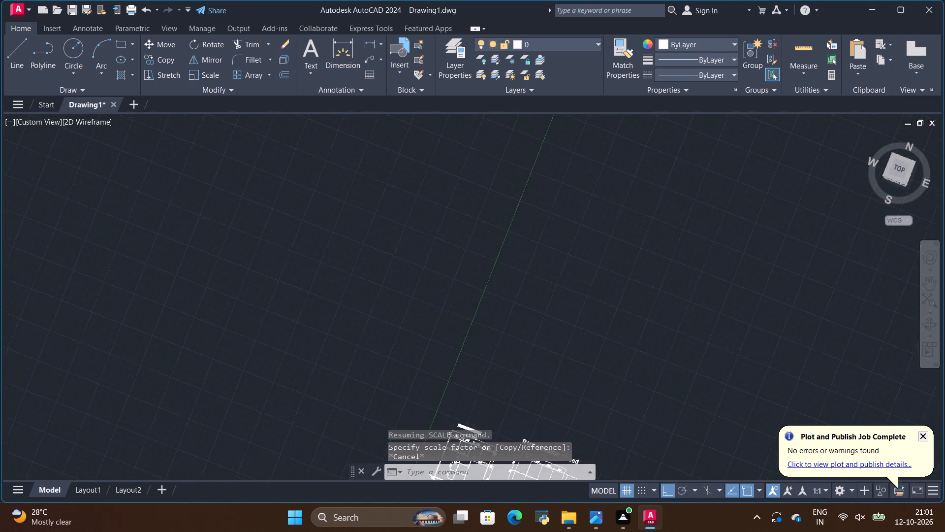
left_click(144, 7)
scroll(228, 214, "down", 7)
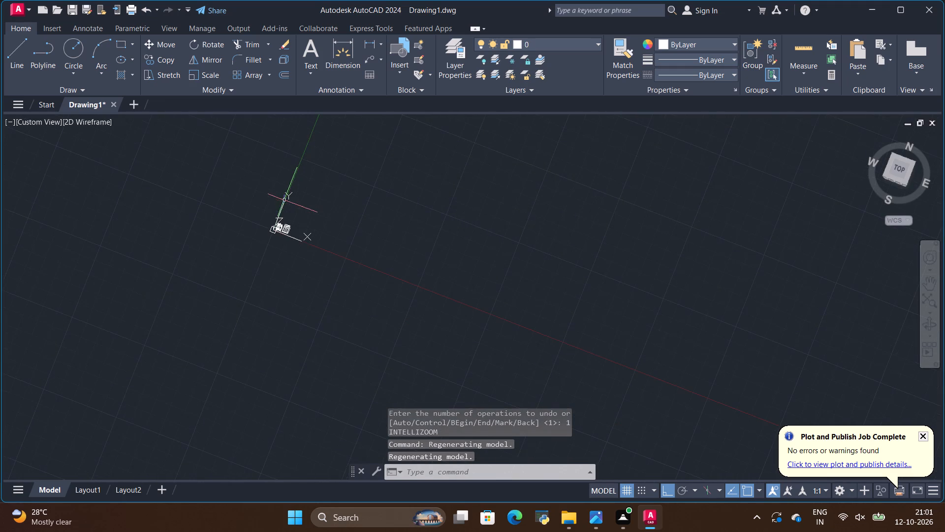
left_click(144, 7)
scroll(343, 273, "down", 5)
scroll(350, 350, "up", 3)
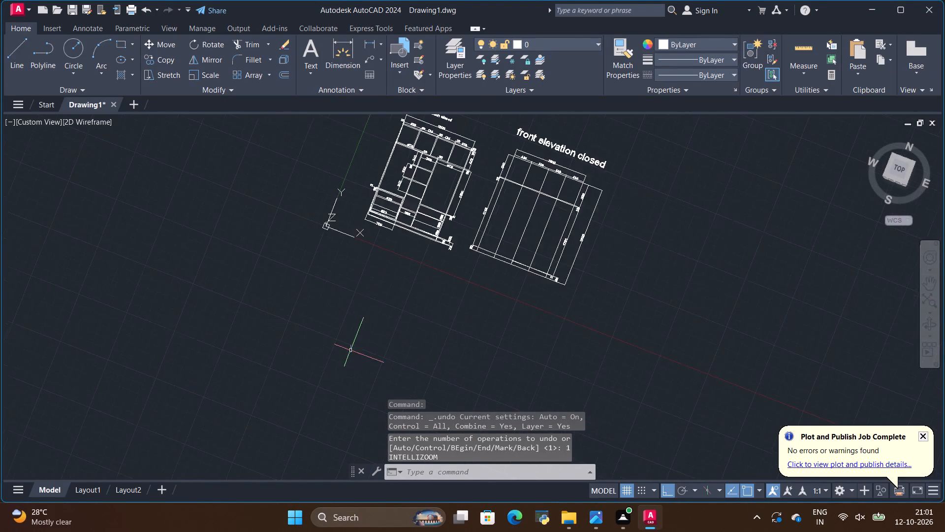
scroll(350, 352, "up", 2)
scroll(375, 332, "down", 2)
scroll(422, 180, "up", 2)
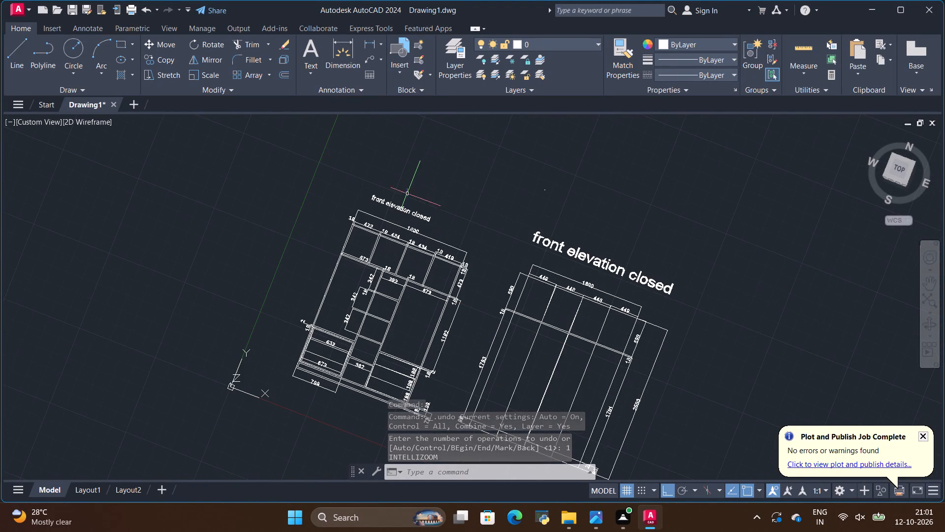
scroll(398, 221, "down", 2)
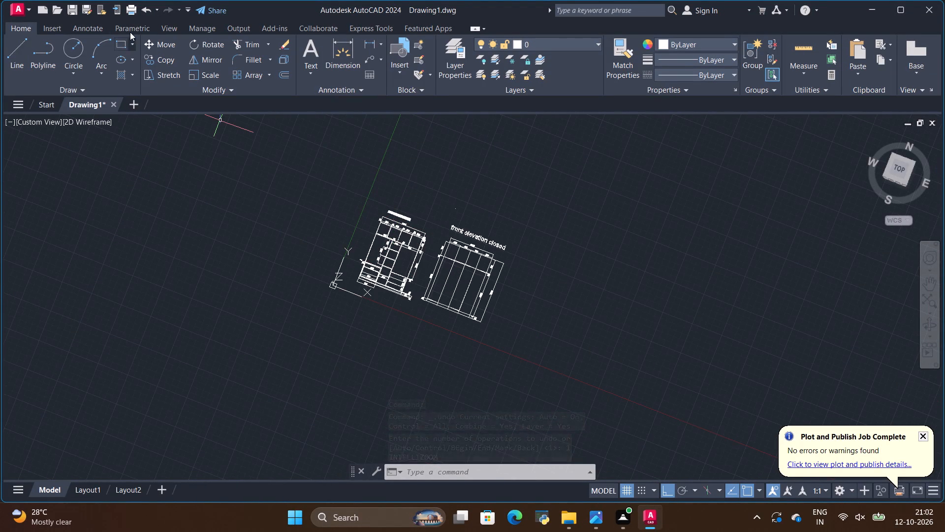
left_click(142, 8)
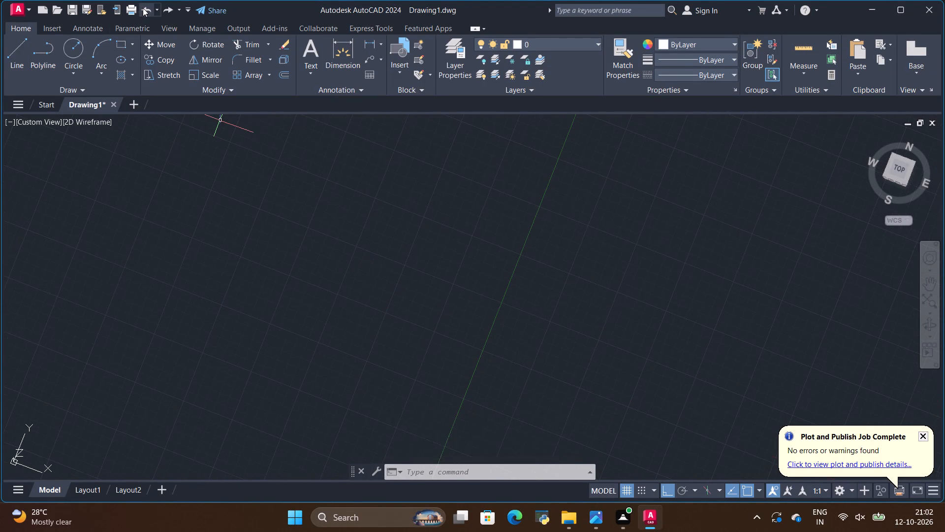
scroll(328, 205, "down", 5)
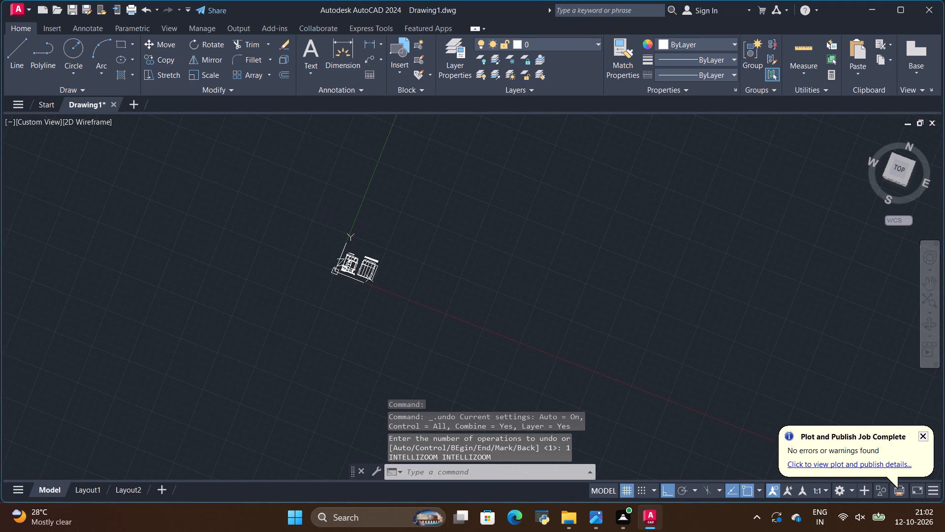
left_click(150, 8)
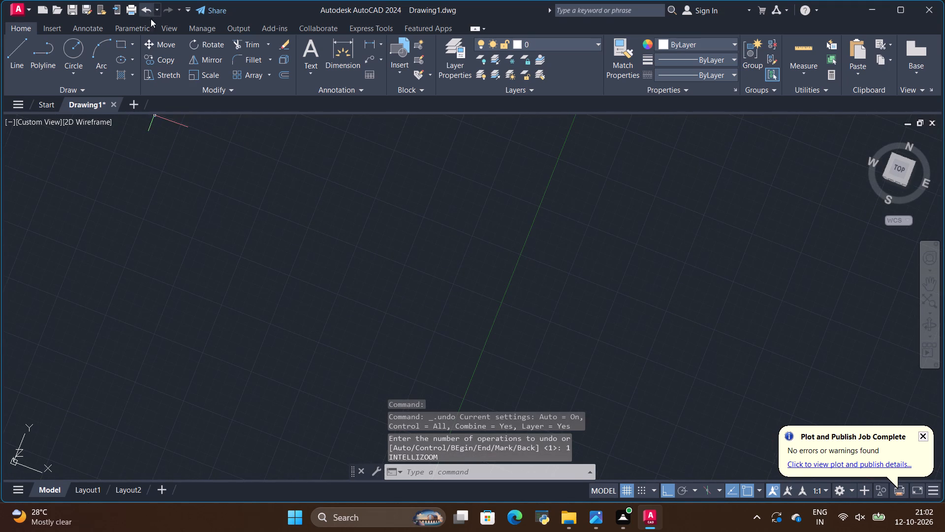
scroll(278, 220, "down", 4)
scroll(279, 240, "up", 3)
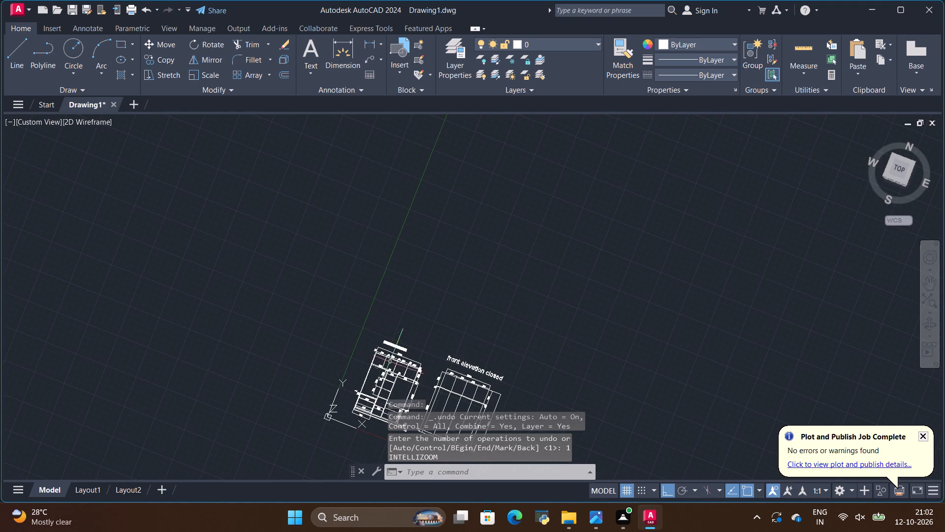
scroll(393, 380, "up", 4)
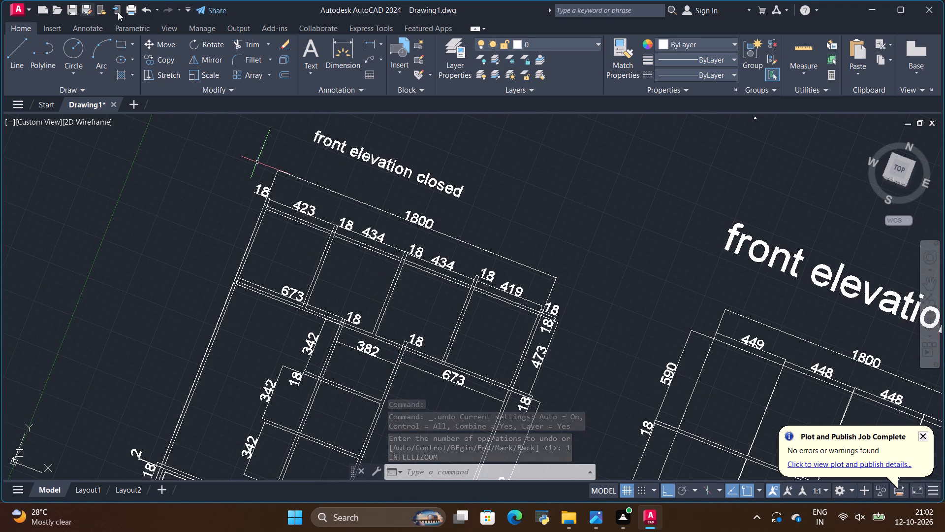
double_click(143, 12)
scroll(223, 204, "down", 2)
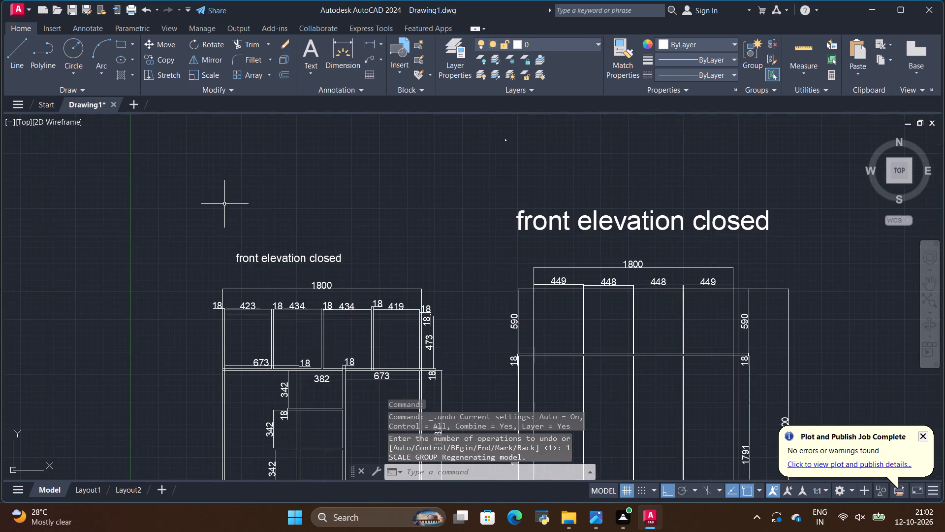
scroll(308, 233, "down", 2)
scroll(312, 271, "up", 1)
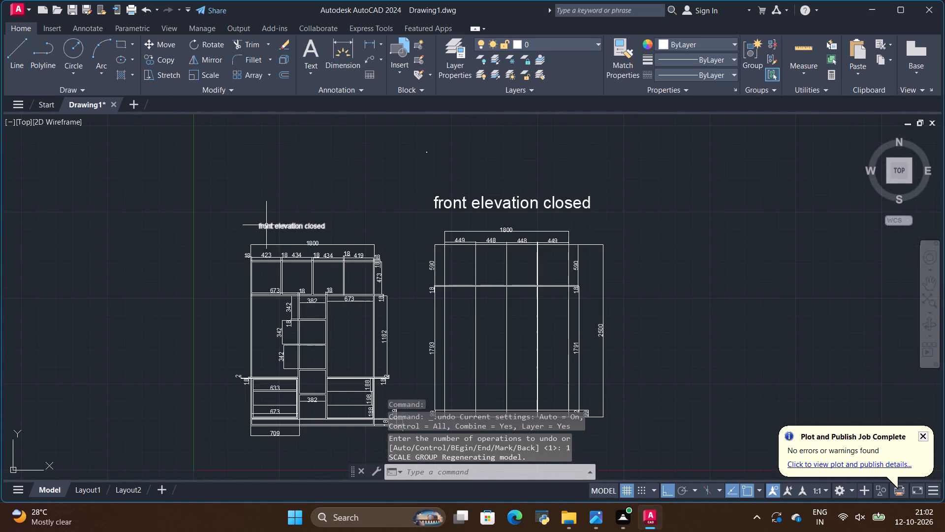
Scale up the "front elevation closed" text above the open elevation from its lower-left corner to about 85% of the elevation's 1800 width.
left_click(266, 225)
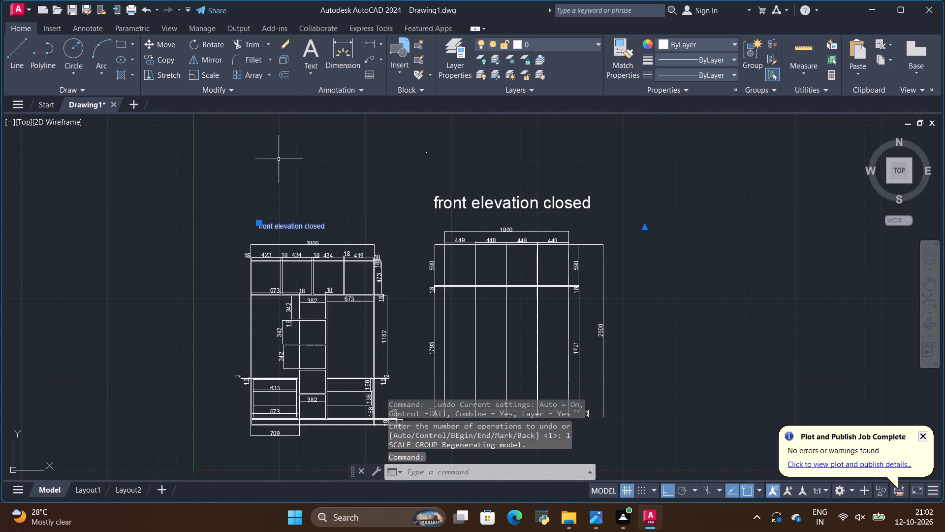
scroll(291, 211, "up", 2)
scroll(224, 136, "up", 1)
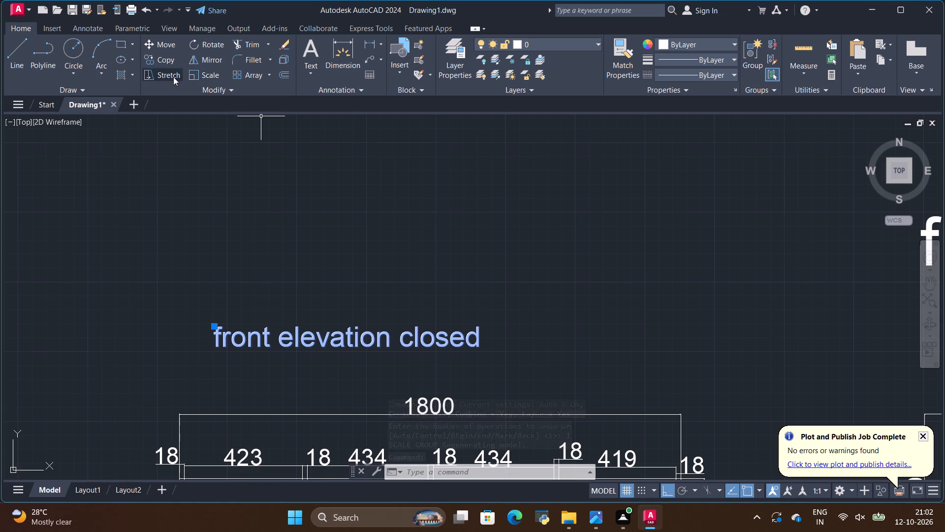
left_click(210, 72)
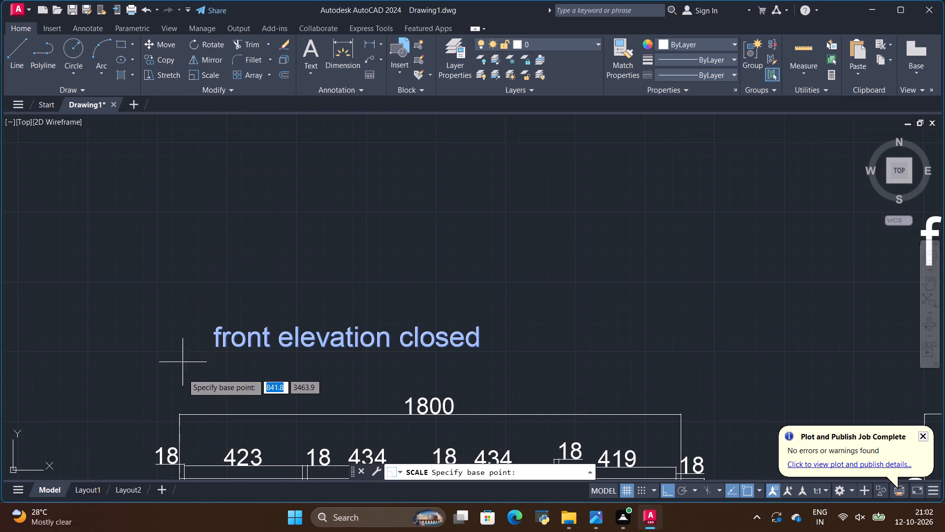
left_click(214, 349)
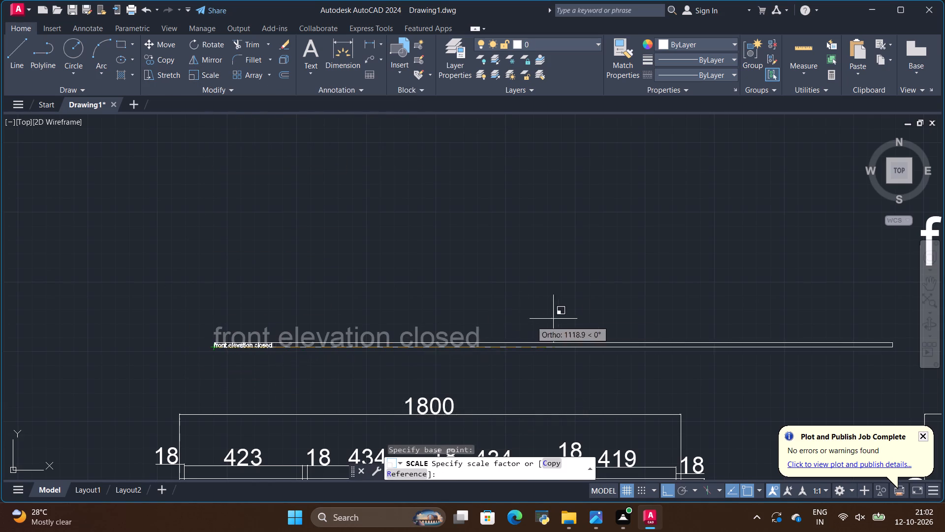
scroll(433, 307, "down", 4)
scroll(269, 294, "down", 5)
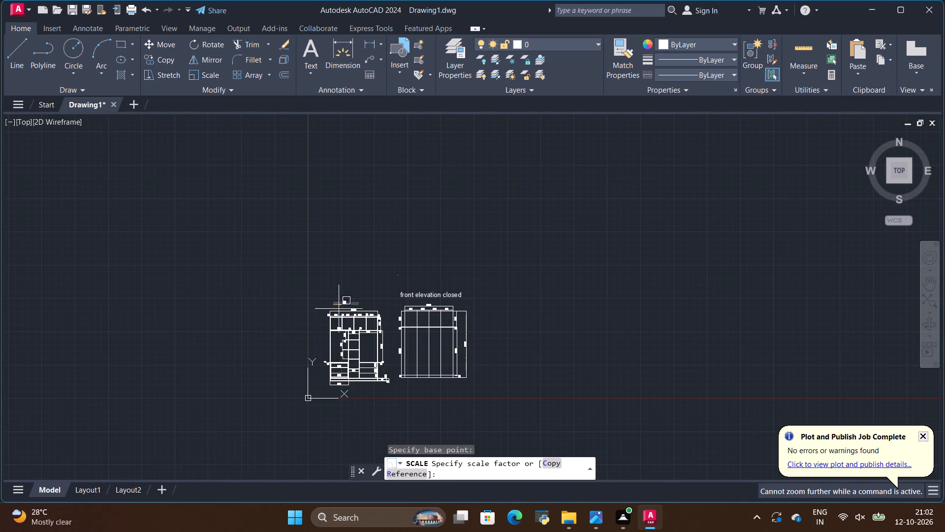
scroll(127, 332, "up", 2)
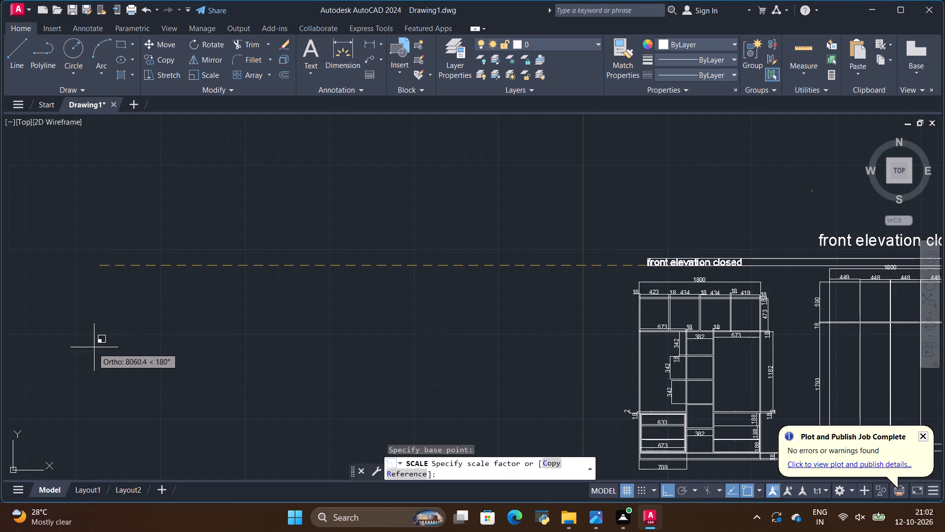
left_click(41, 360)
scroll(190, 345, "down", 3)
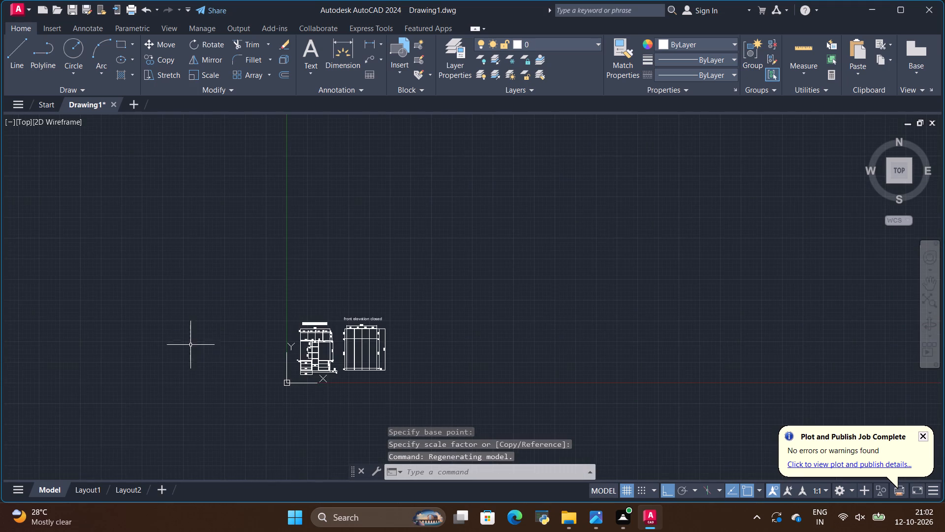
scroll(281, 347, "up", 2)
scroll(346, 376, "up", 1)
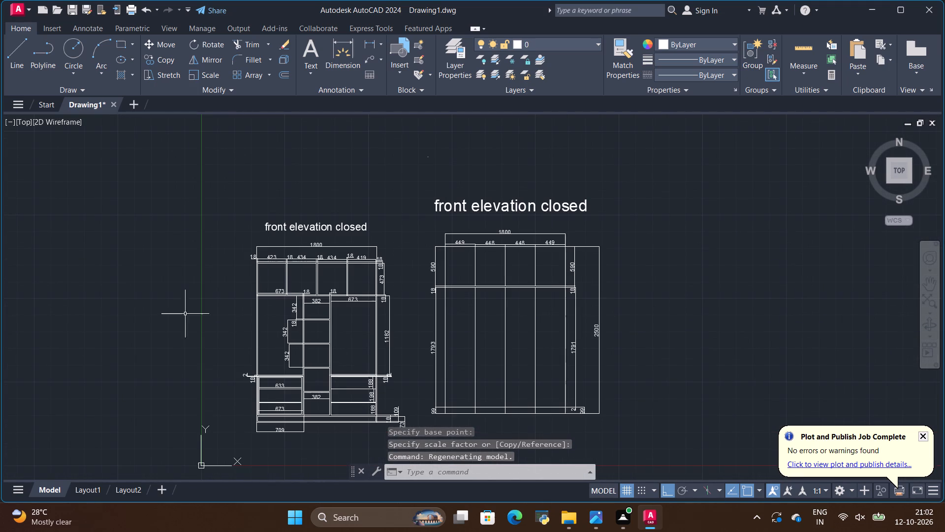
key("Escape")
key("Escape")
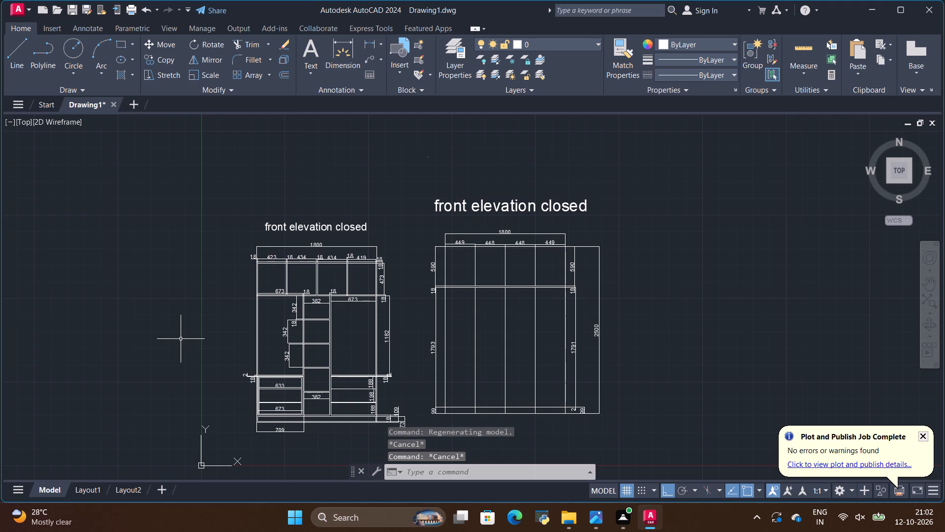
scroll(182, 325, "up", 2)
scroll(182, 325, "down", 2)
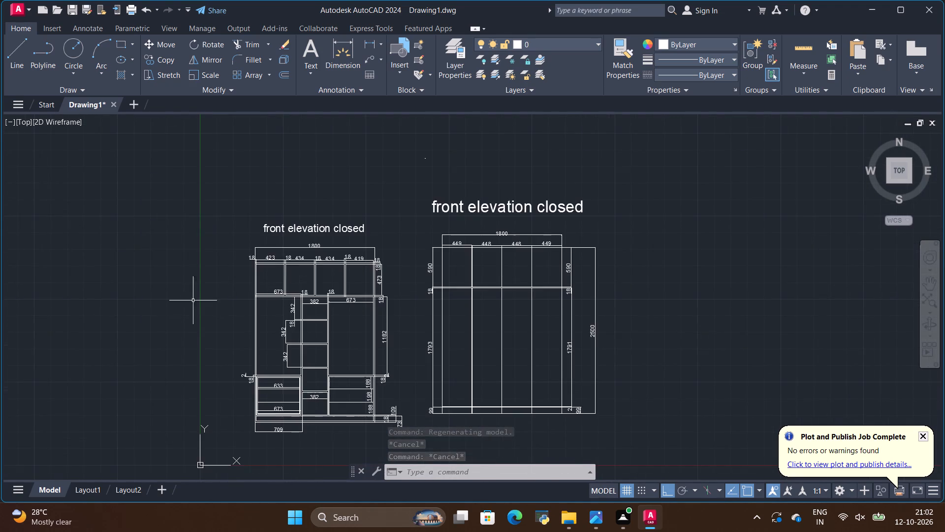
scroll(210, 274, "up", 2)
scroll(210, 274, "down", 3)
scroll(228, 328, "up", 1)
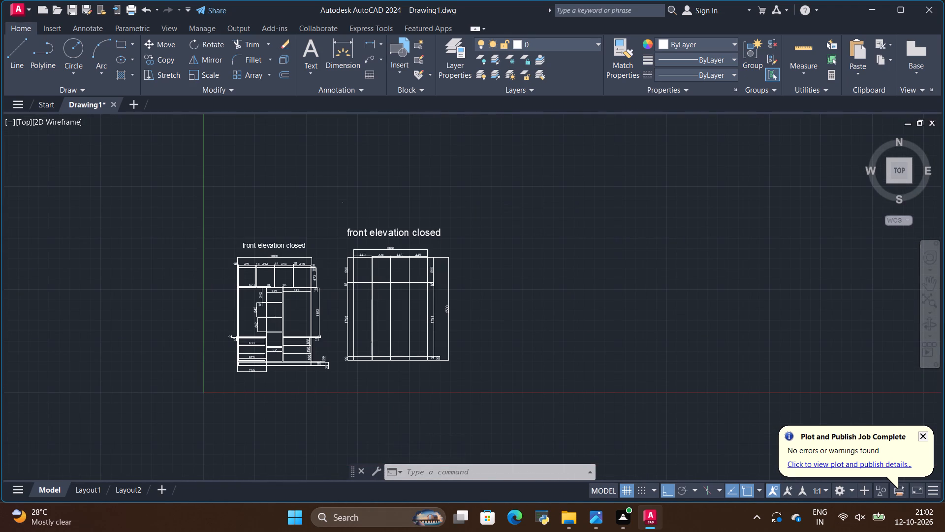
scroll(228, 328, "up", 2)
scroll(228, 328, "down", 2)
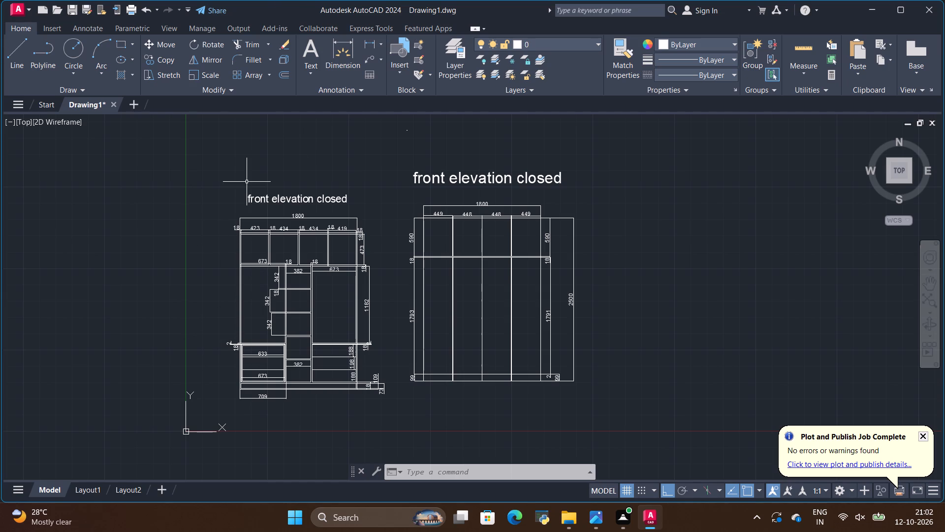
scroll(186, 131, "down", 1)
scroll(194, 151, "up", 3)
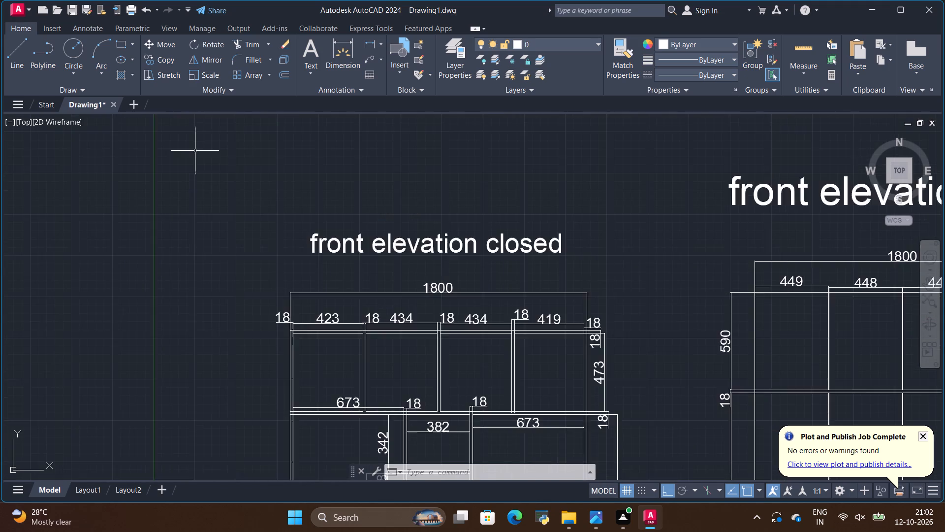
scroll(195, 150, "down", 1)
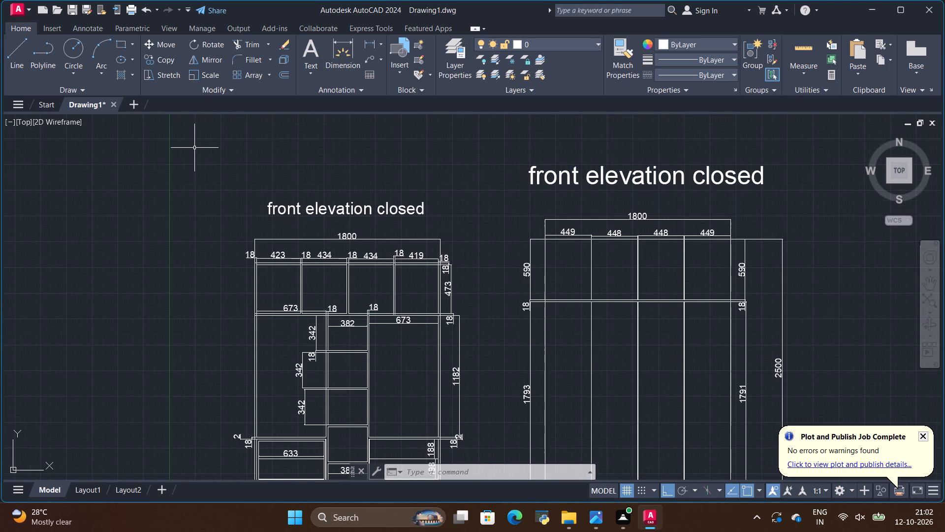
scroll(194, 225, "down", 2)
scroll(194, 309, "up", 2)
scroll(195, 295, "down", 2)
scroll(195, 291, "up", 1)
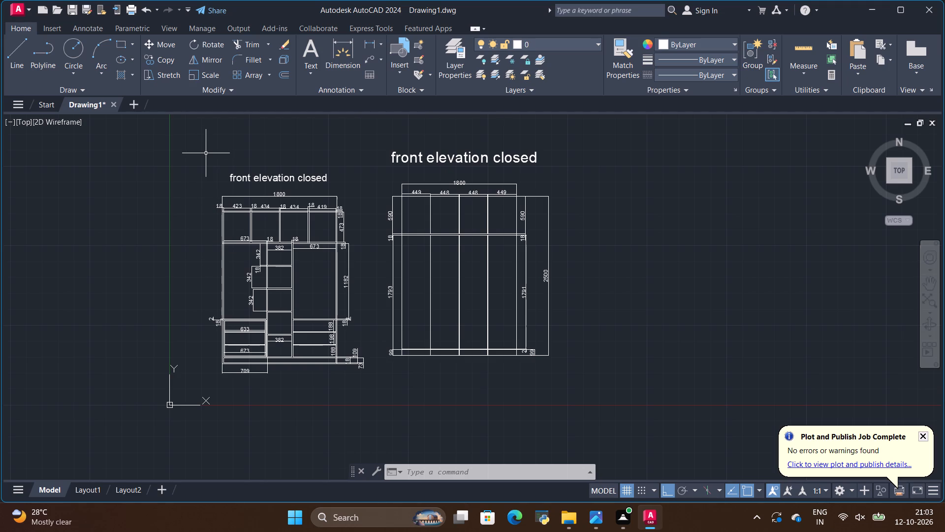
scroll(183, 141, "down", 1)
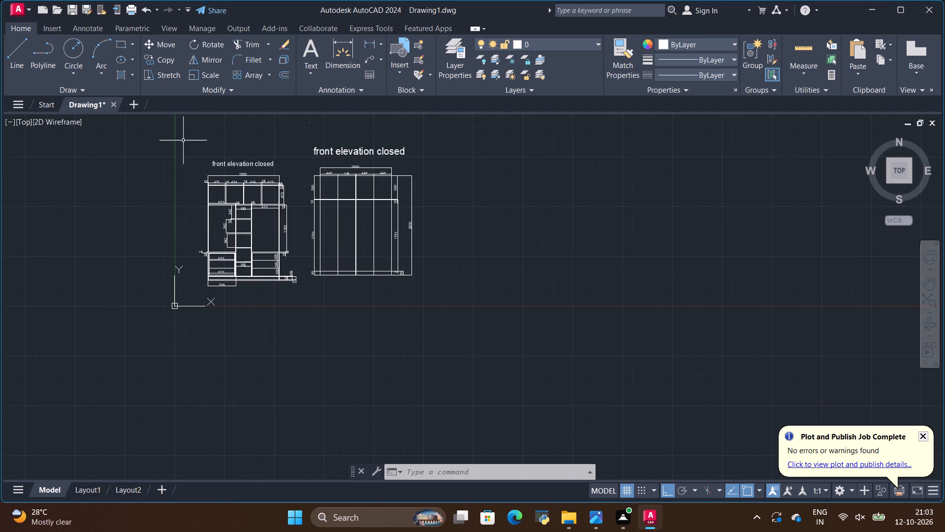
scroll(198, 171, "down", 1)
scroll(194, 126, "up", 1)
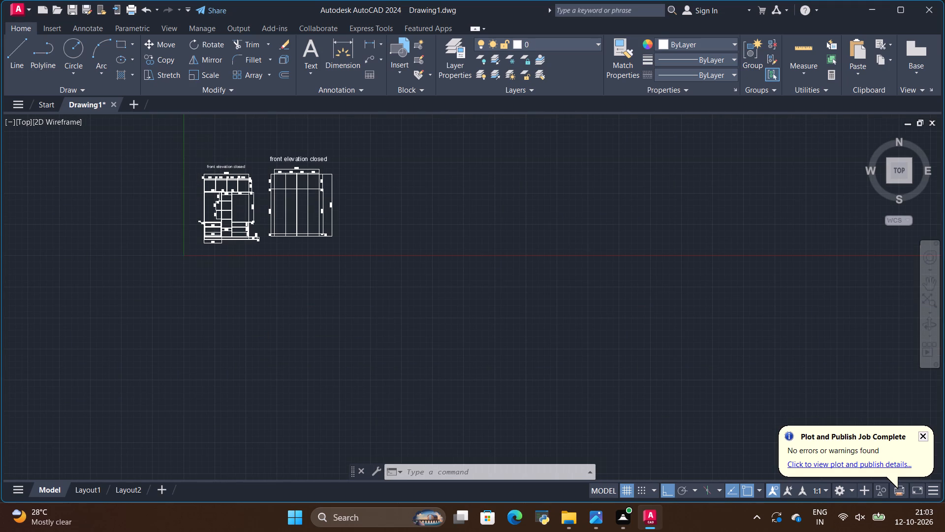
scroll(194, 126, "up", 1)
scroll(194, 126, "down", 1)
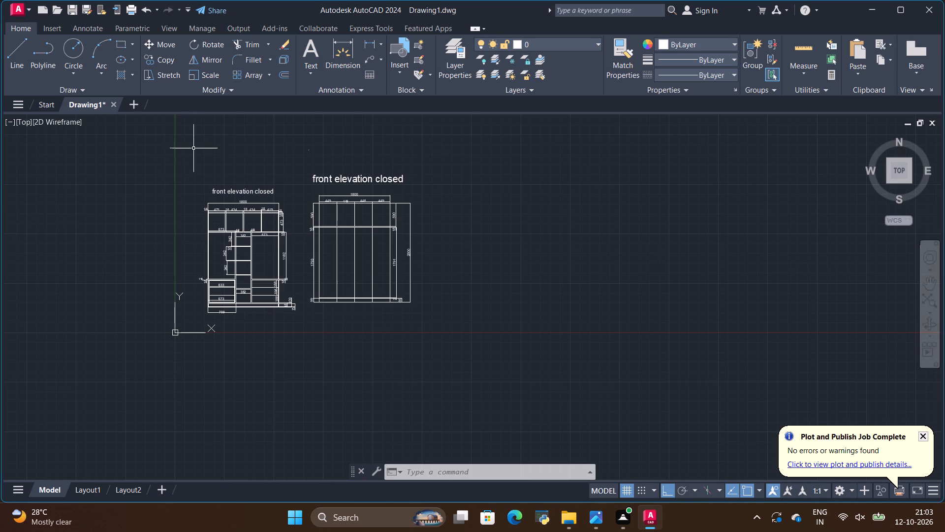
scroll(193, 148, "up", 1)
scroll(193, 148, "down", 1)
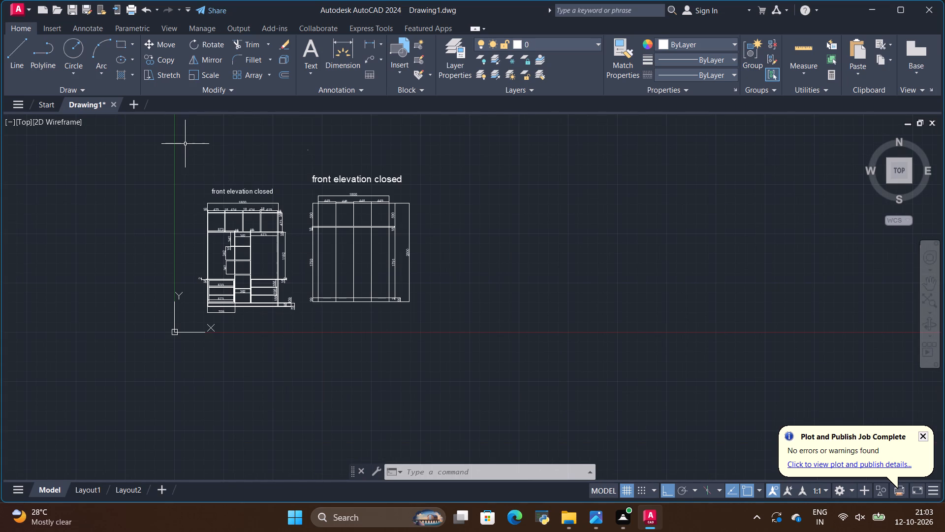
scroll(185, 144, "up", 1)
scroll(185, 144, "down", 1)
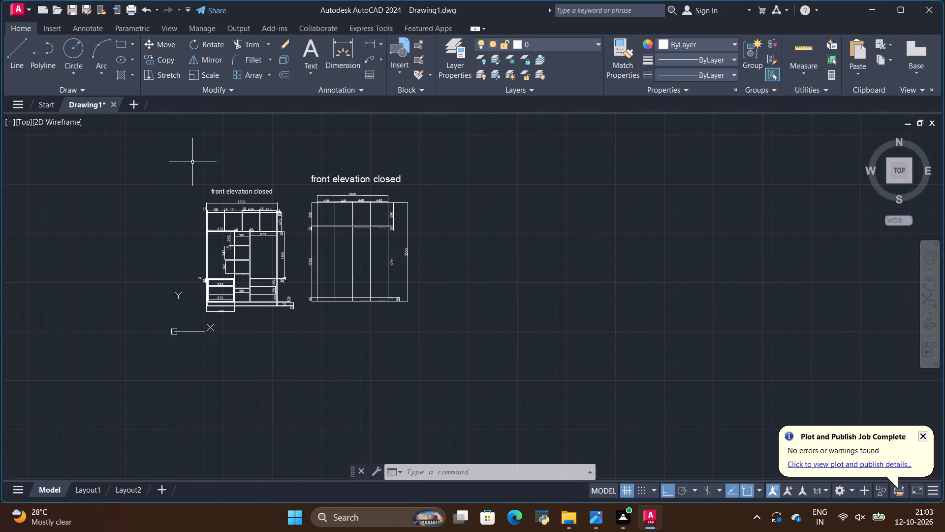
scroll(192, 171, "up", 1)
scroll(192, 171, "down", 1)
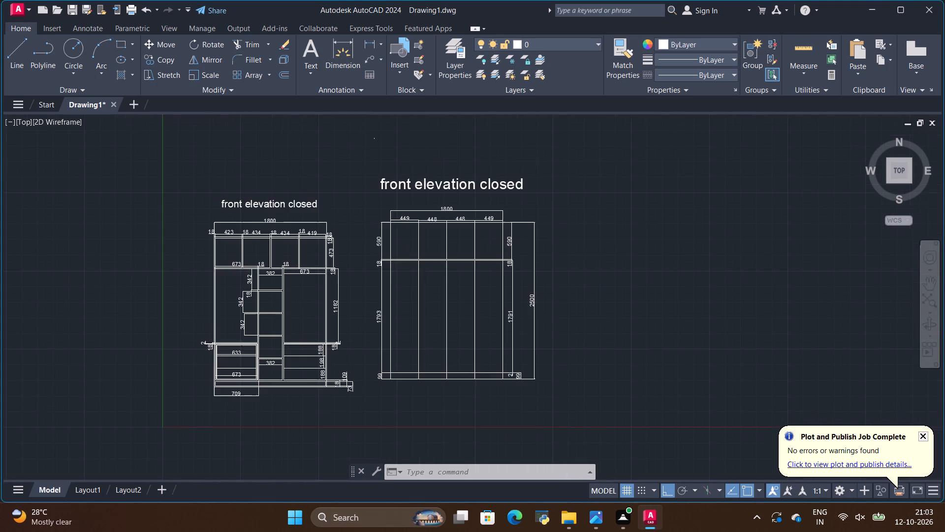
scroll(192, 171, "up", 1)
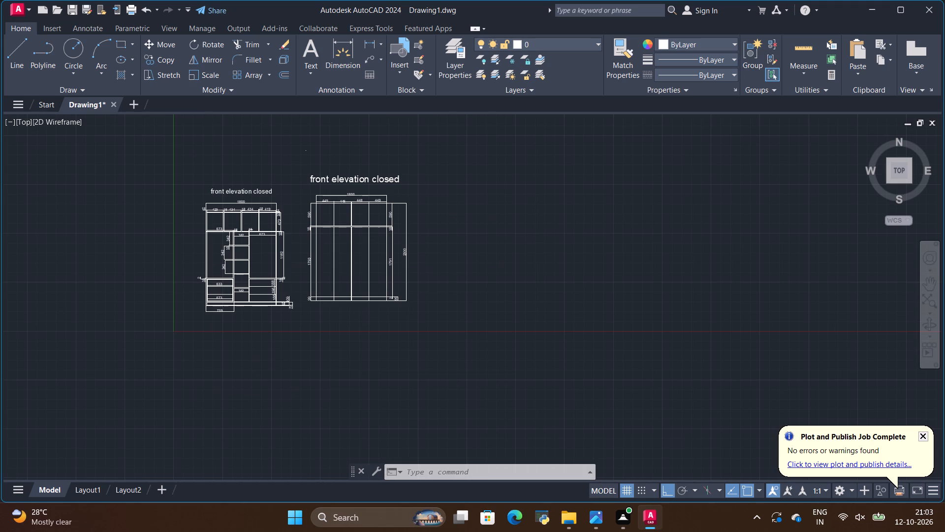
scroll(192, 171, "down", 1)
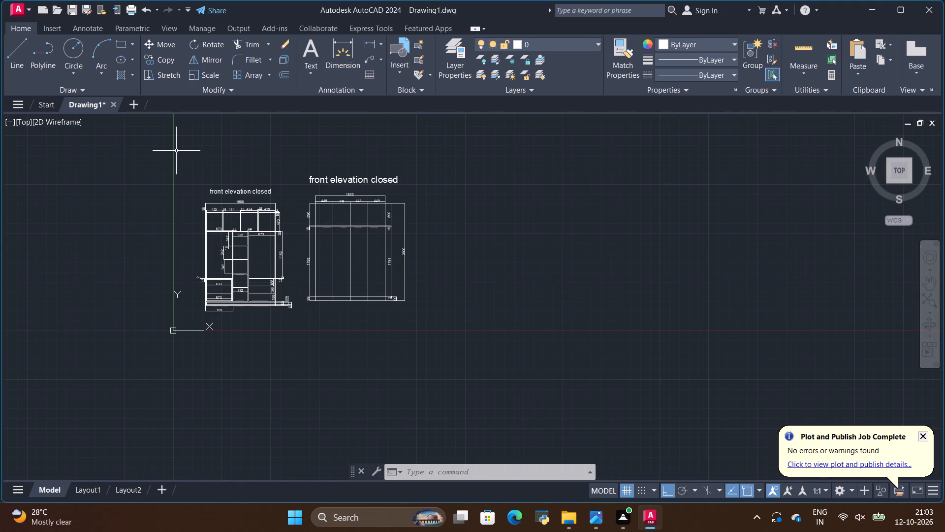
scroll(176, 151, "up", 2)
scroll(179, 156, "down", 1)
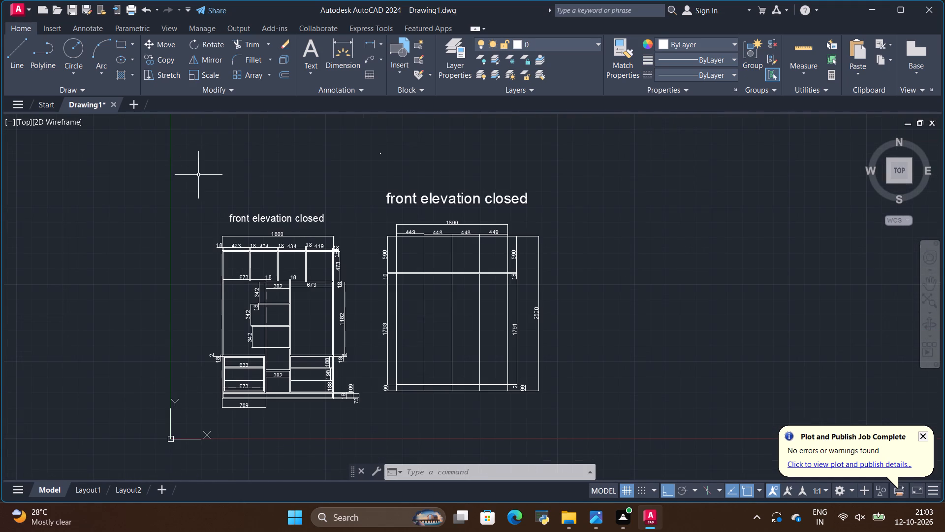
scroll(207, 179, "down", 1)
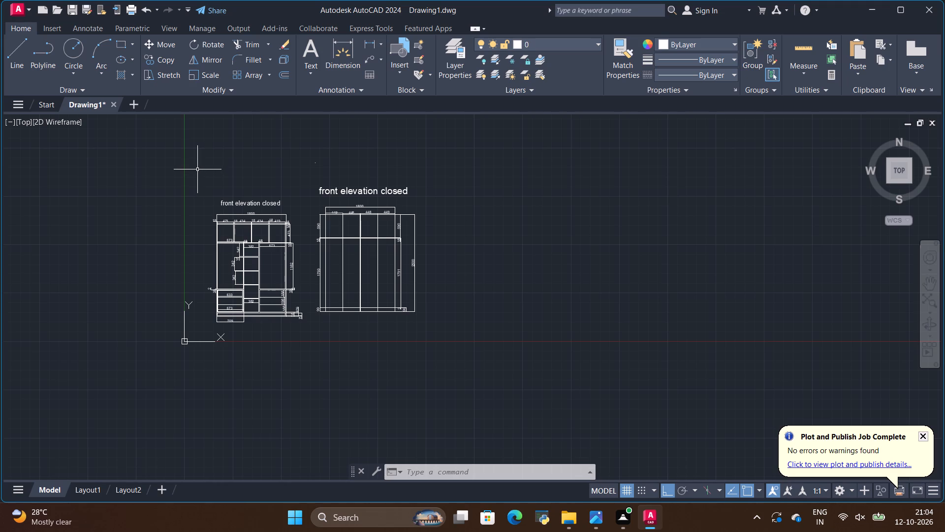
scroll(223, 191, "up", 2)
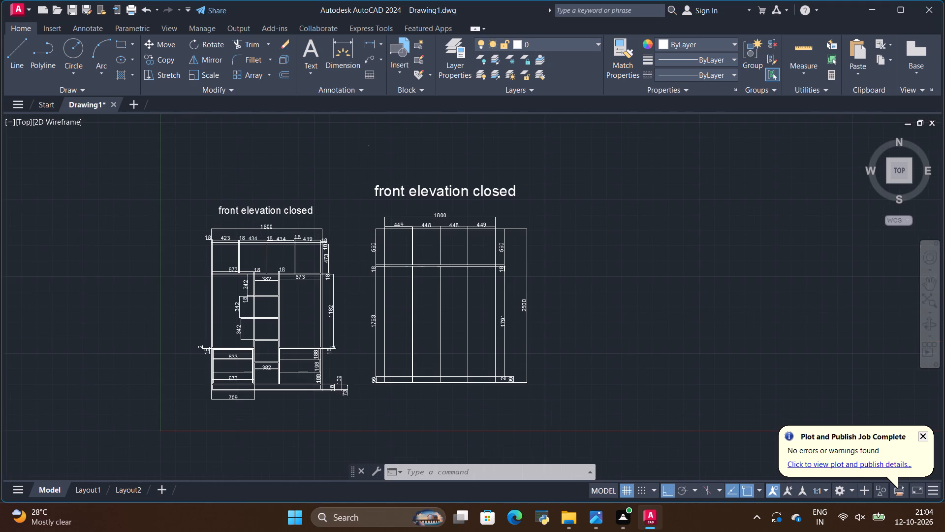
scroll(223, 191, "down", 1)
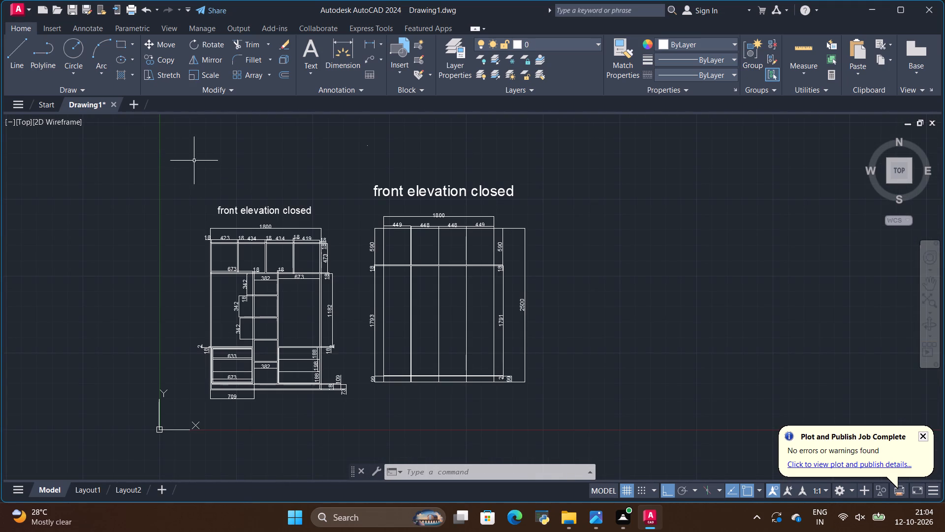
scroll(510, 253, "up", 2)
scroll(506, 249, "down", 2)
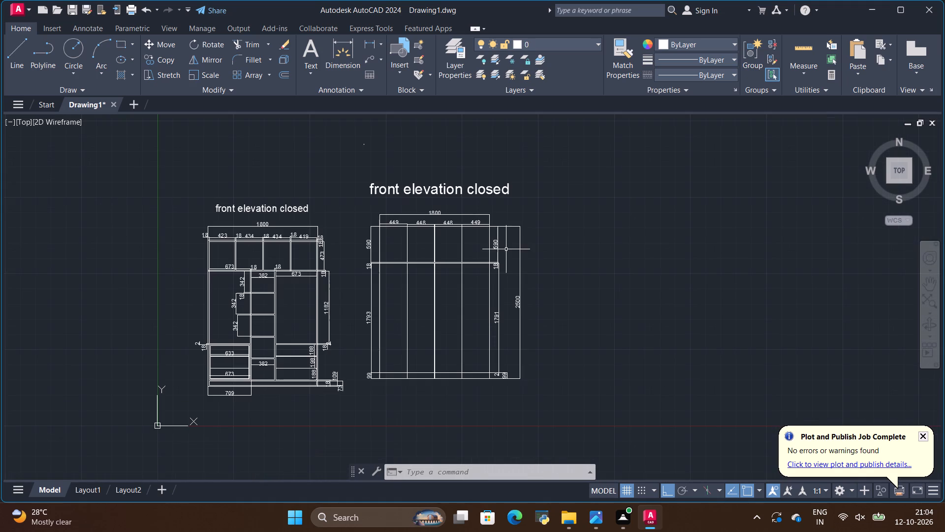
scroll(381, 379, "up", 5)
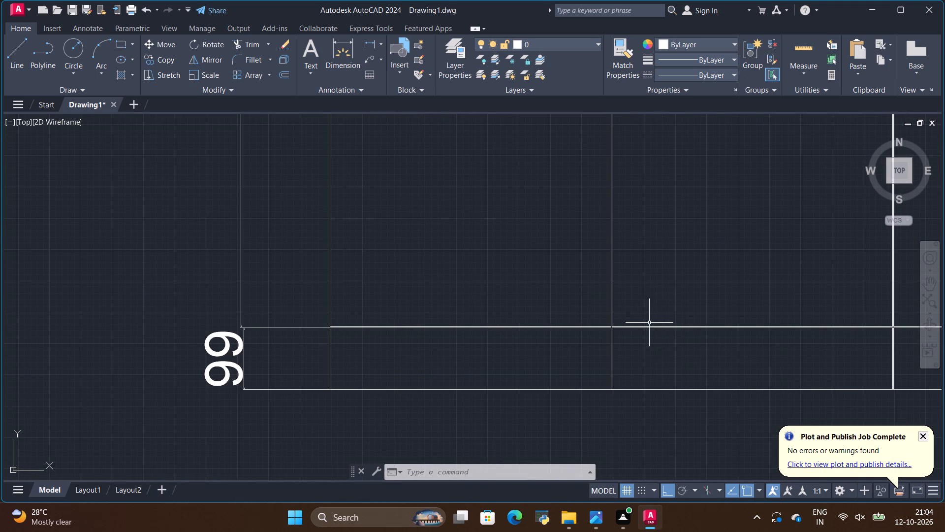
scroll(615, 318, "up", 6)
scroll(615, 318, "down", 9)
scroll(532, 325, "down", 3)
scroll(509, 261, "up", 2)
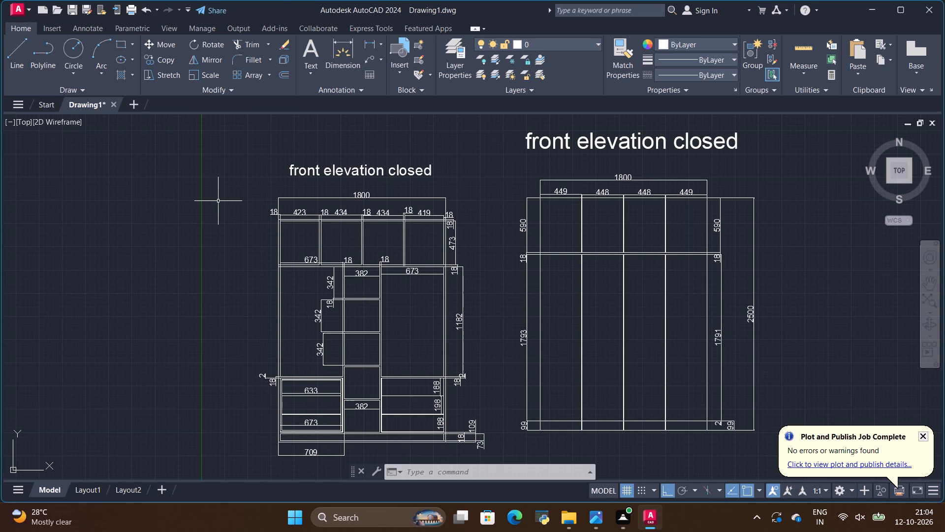
Save the drawing as Drawing1 in the Downloads folder in AutoCAD 2018 Drawing (*.dwg) format.
key("ctrl+s")
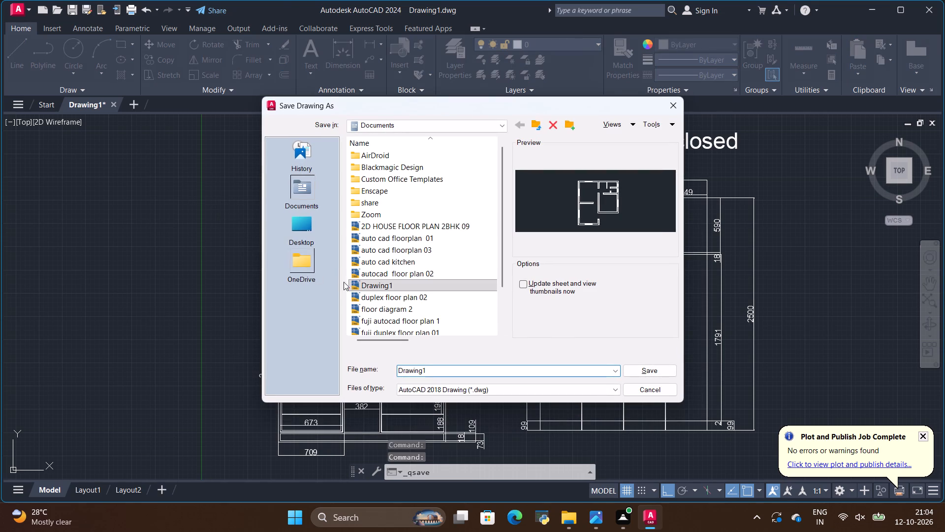
left_click(418, 131)
left_click(429, 236)
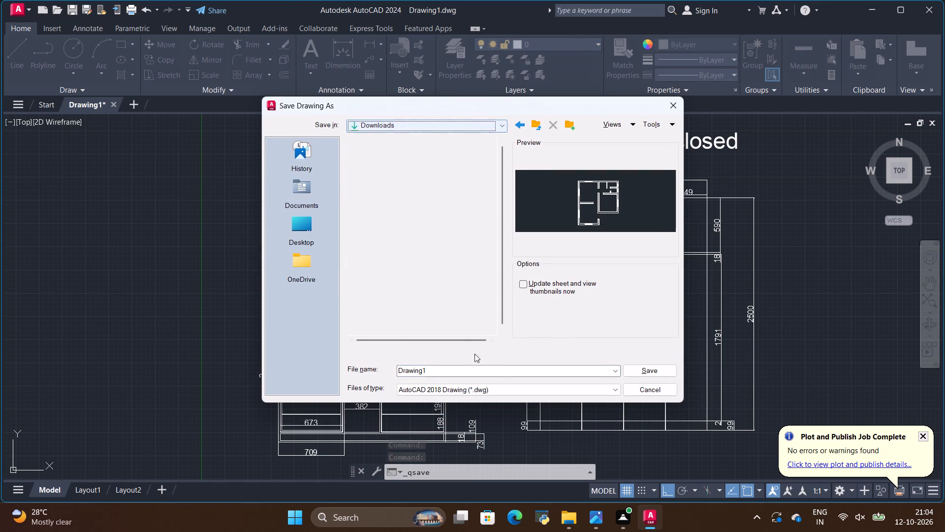
left_click(632, 375)
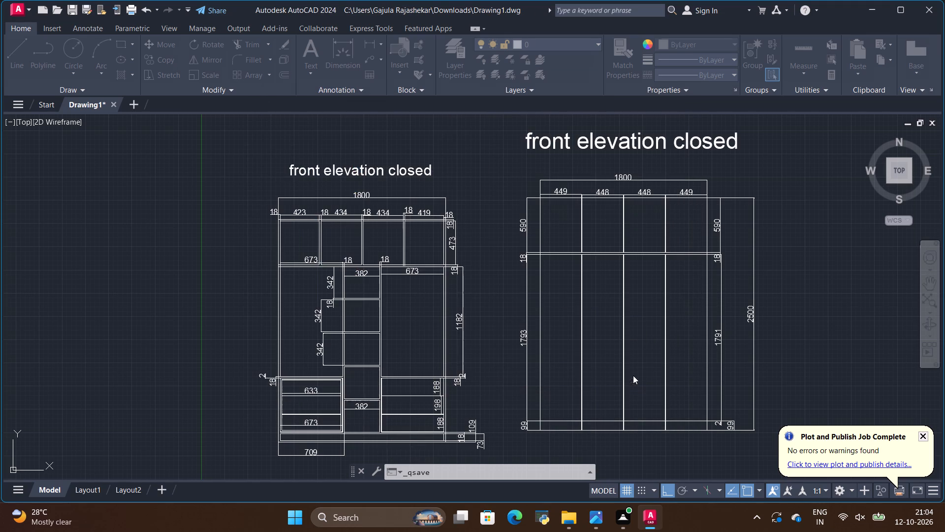
scroll(252, 286, "down", 1)
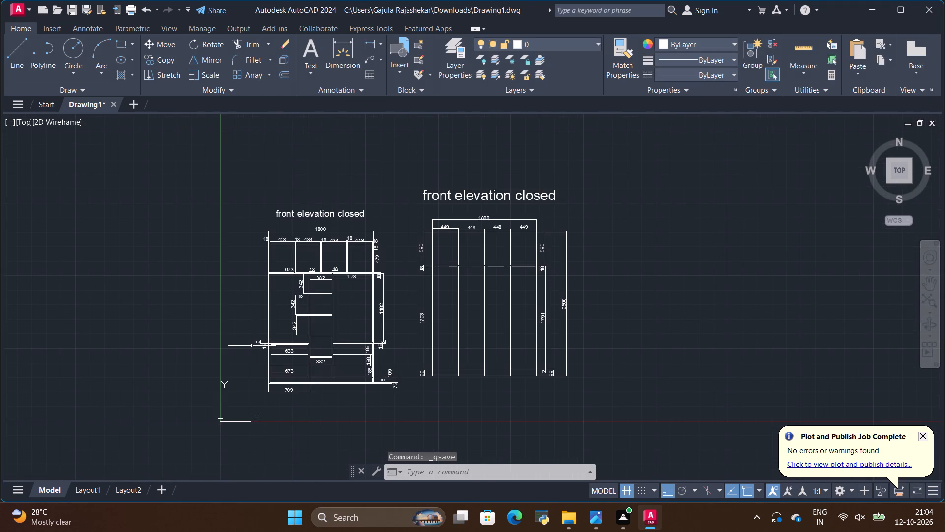
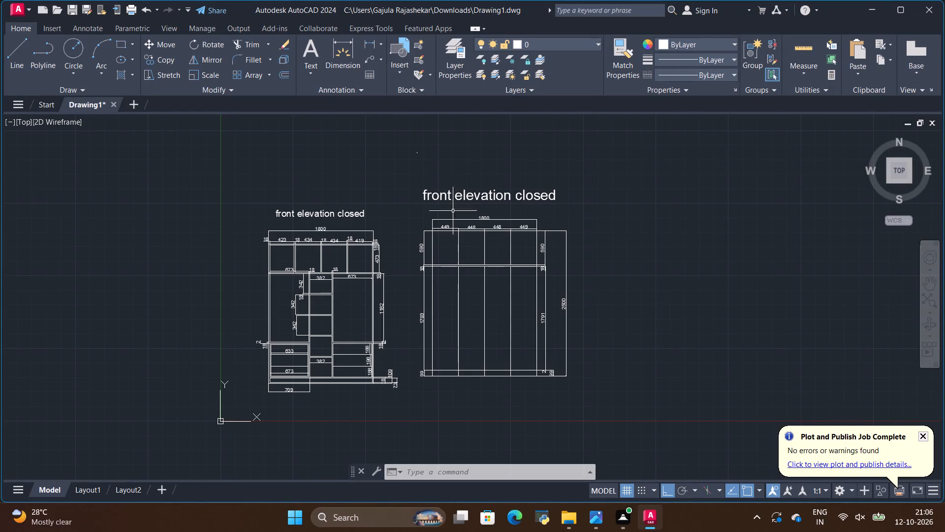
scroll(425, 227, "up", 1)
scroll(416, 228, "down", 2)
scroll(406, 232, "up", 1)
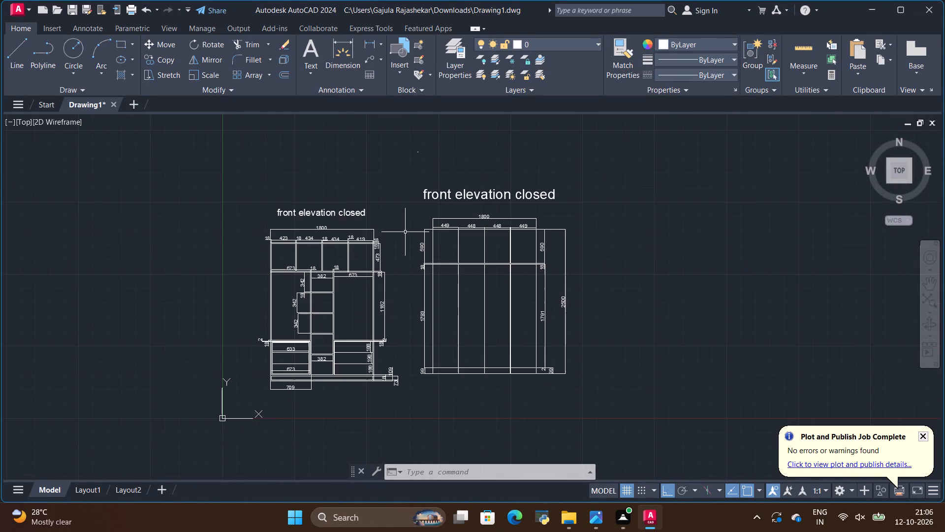
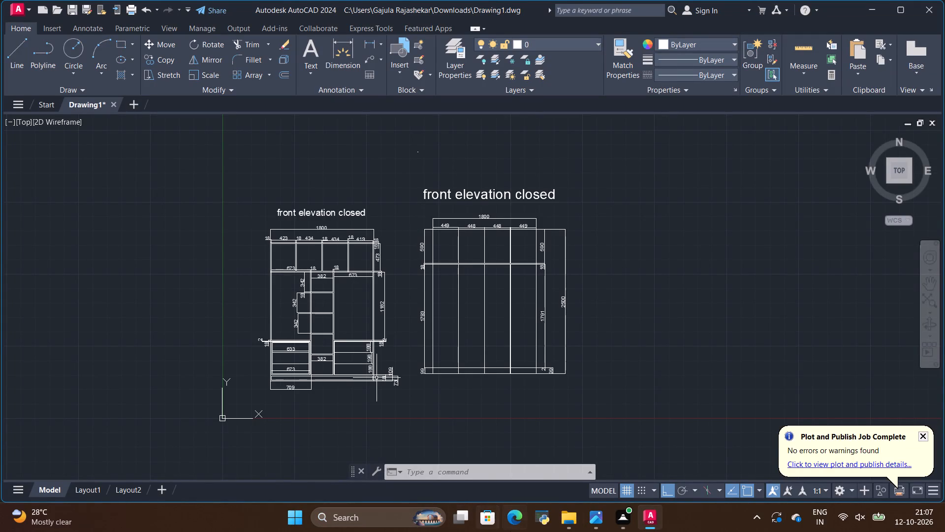
Set up a DWG To PDF plot of the model with the plot area set to Window and fitted to paper.
scroll(543, 396, "up", 1)
scroll(532, 389, "down", 2)
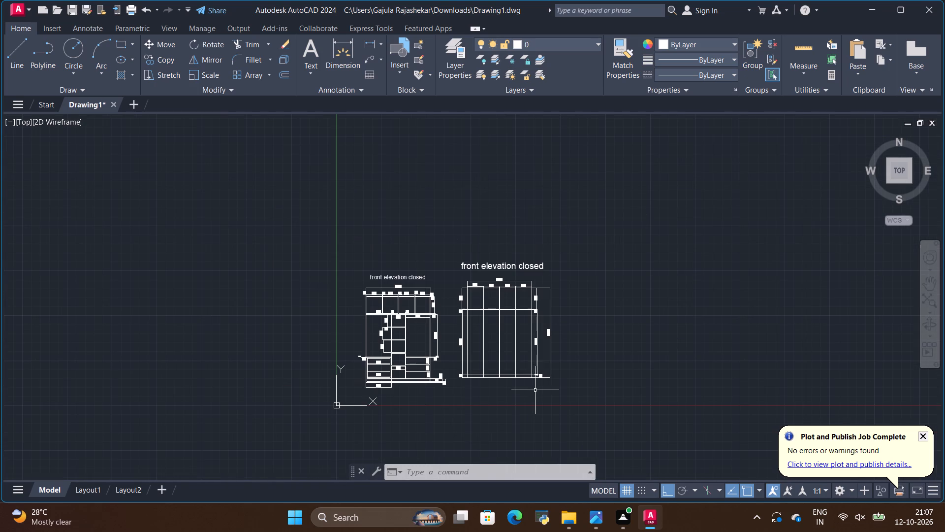
scroll(511, 389, "up", 1)
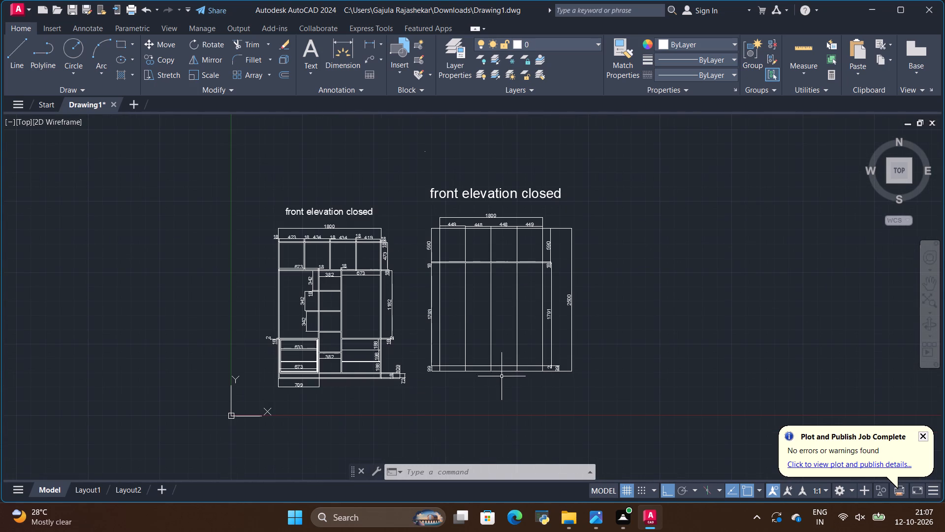
left_click(131, 10)
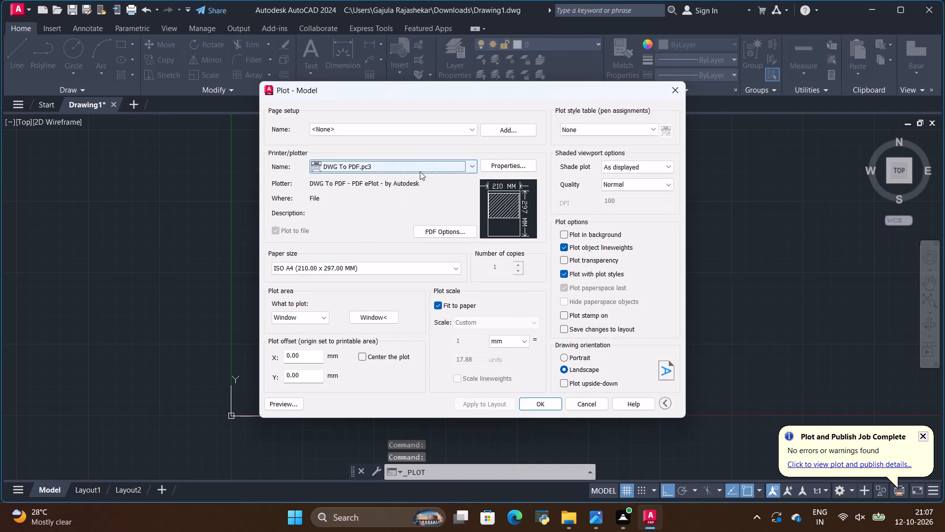
left_click(309, 318)
left_click(303, 331)
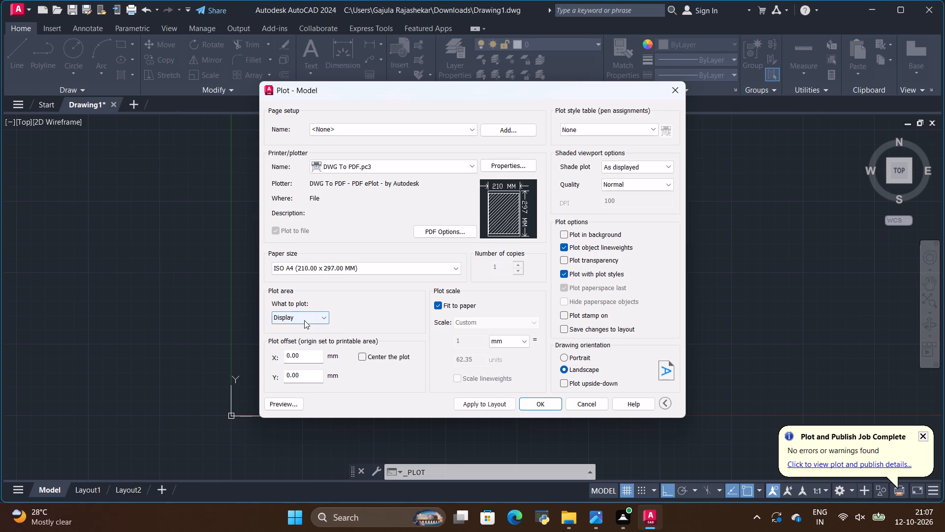
left_click(304, 320)
left_click(304, 352)
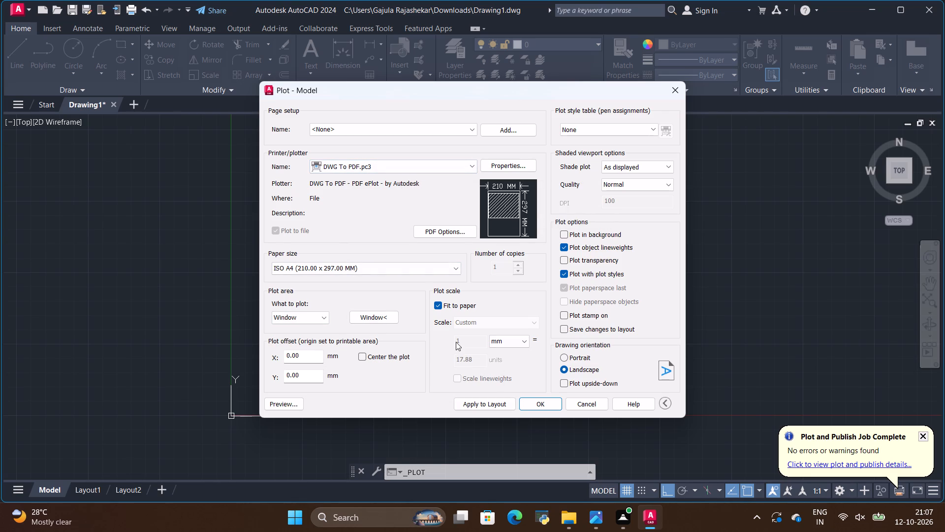
left_click(443, 308)
left_click(441, 308)
left_click(326, 318)
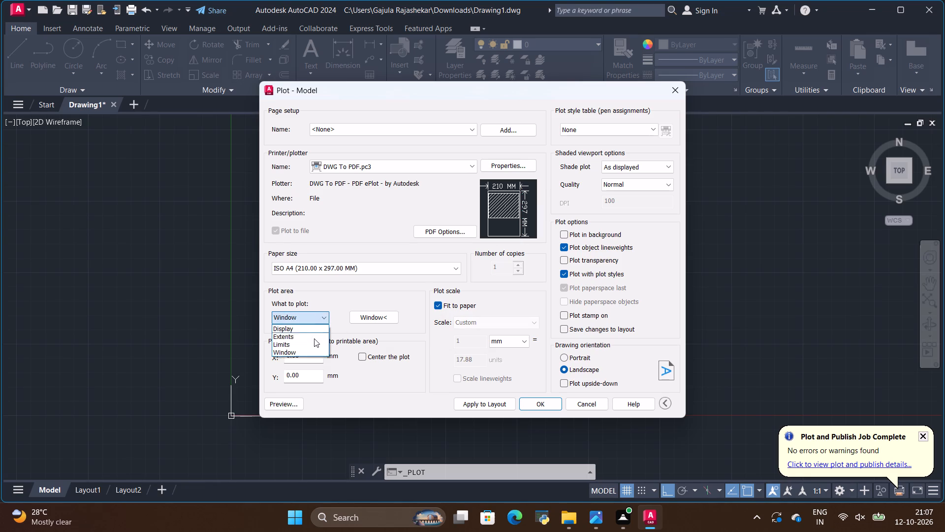
left_click(305, 354)
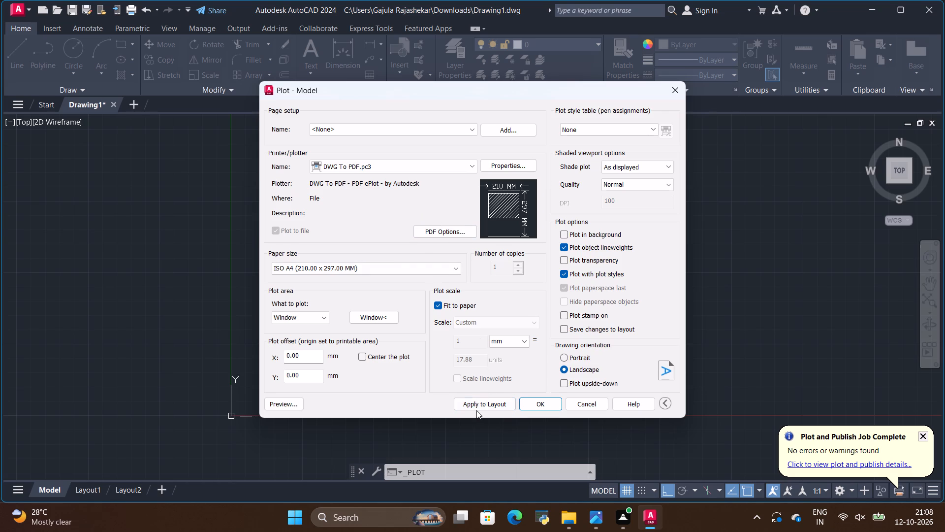
Apply the plot settings to the layout and plot to Drawing1-Model PDF in Downloads, overwriting the existing file.
left_click(475, 405)
left_click(529, 407)
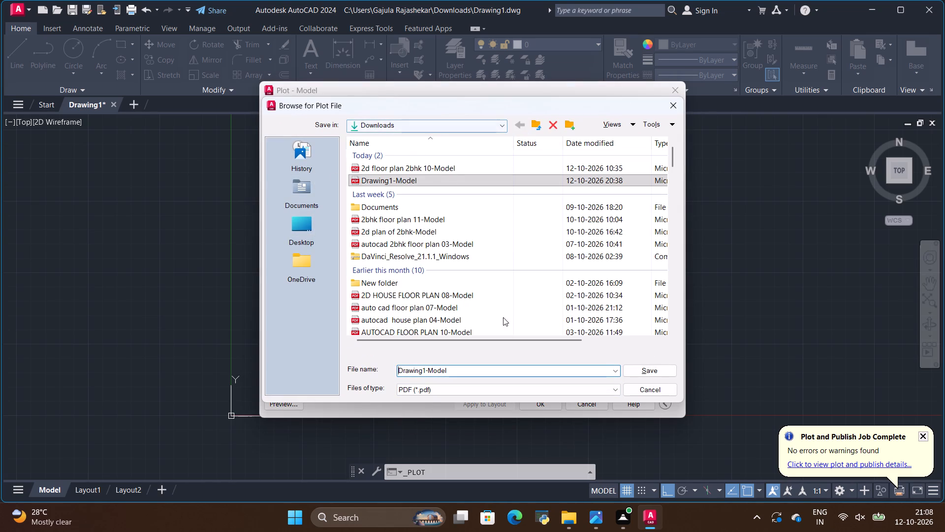
left_click(657, 371)
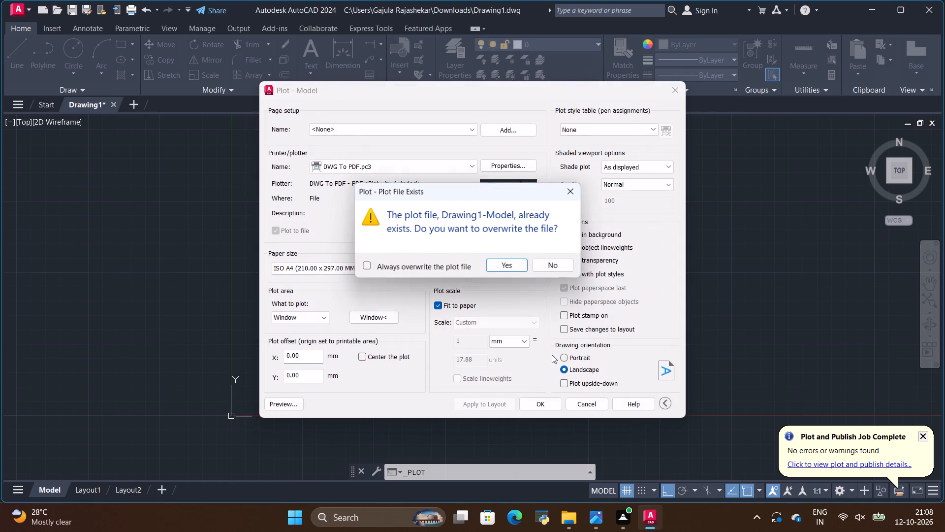
left_click(509, 268)
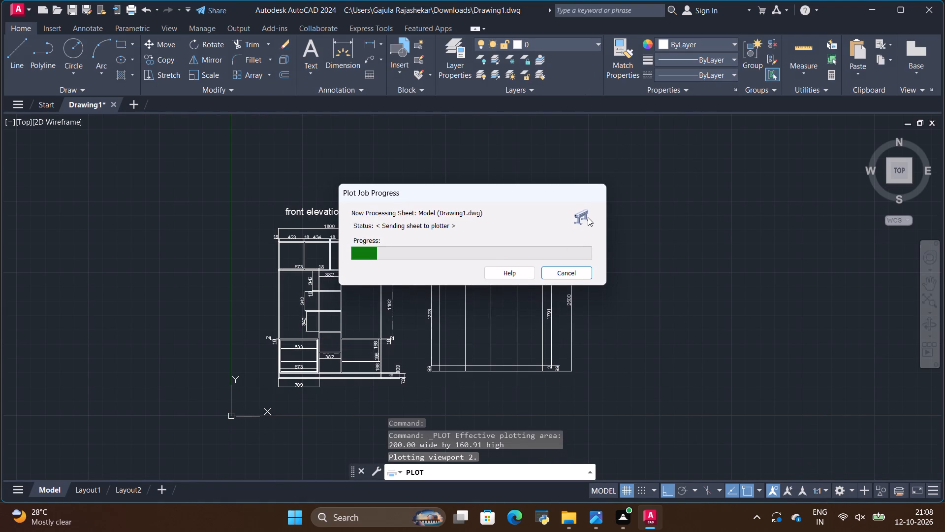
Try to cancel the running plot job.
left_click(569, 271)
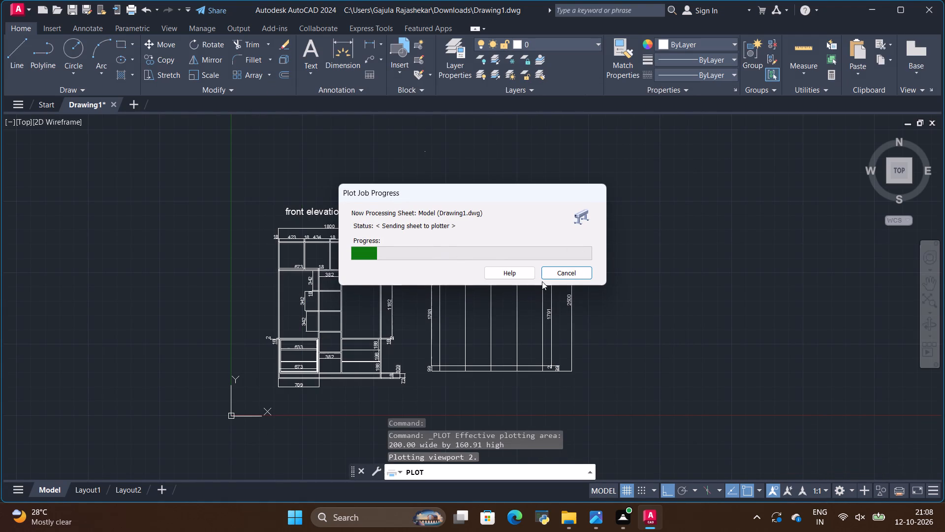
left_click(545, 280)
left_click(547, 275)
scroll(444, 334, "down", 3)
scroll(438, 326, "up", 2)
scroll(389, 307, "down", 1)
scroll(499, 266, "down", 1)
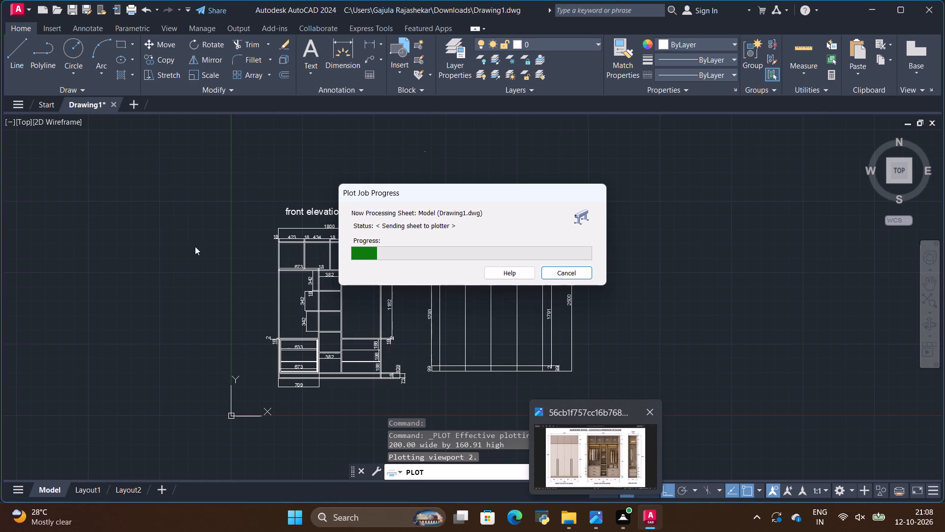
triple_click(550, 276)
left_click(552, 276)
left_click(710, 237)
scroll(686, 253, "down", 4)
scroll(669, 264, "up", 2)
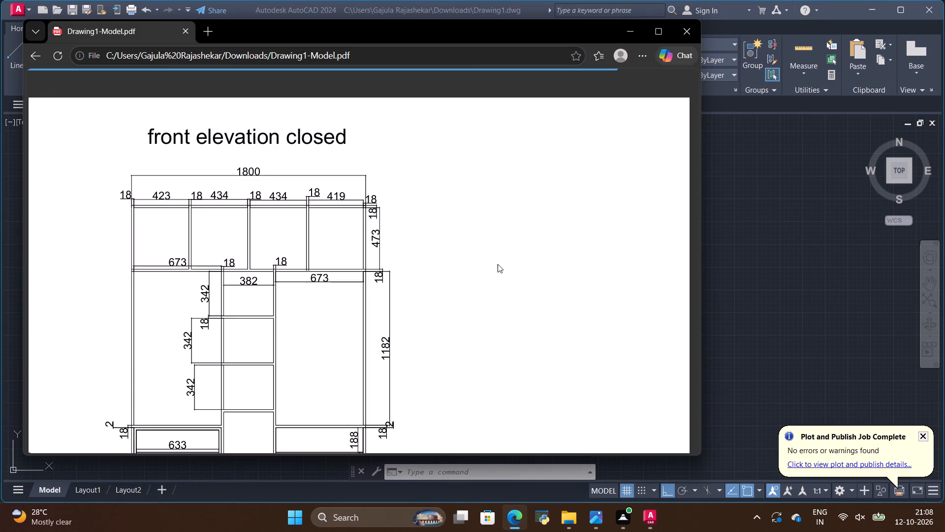
Check the plotted Drawing1-Model PDF in Microsoft Edge, close it and return to the AutoCAD drawing.
scroll(498, 264, "down", 3)
scroll(496, 280, "up", 7)
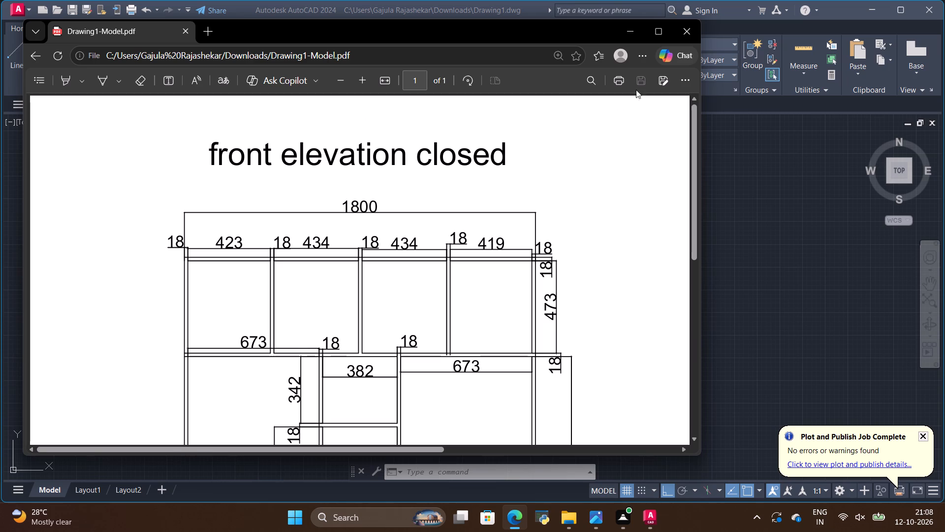
left_click(686, 33)
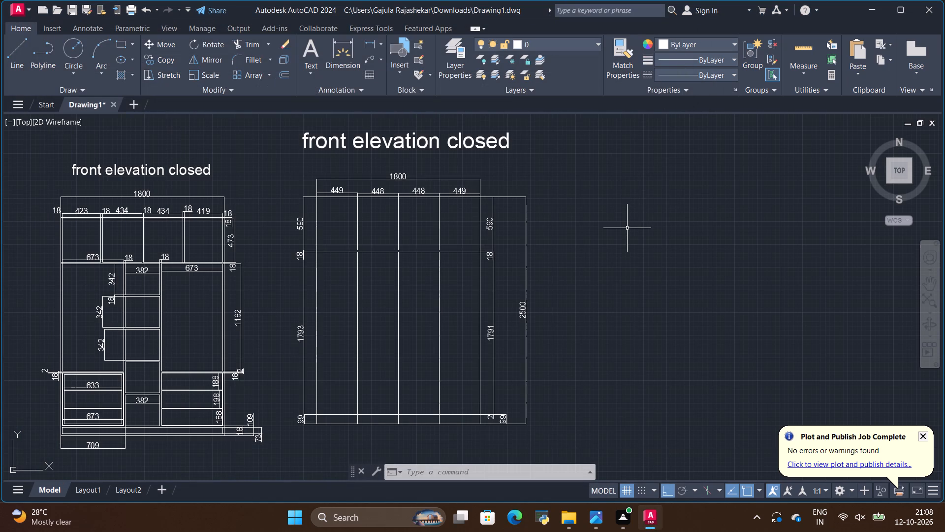
Erase the "front elevation closed" title above the wardrobe elevation that shows the interior shelves and drawers.
scroll(627, 228, "down", 1)
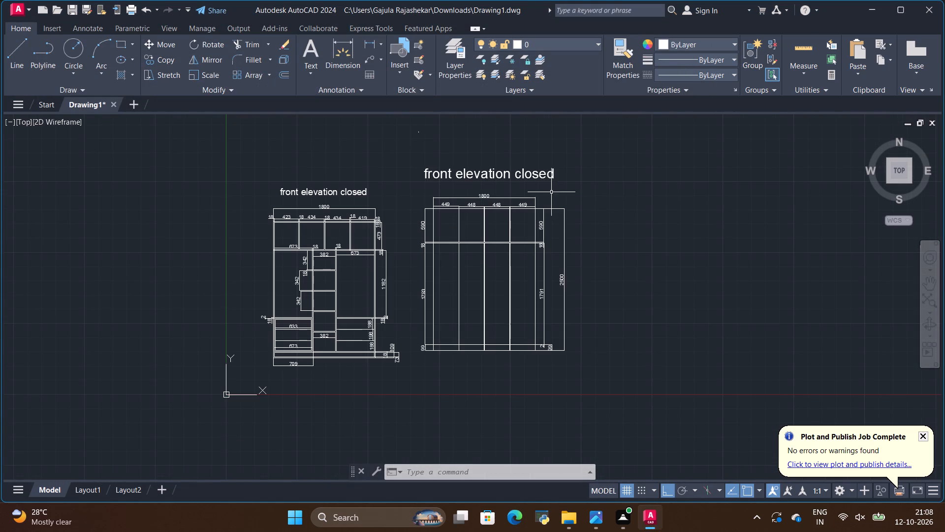
scroll(306, 202, "up", 1)
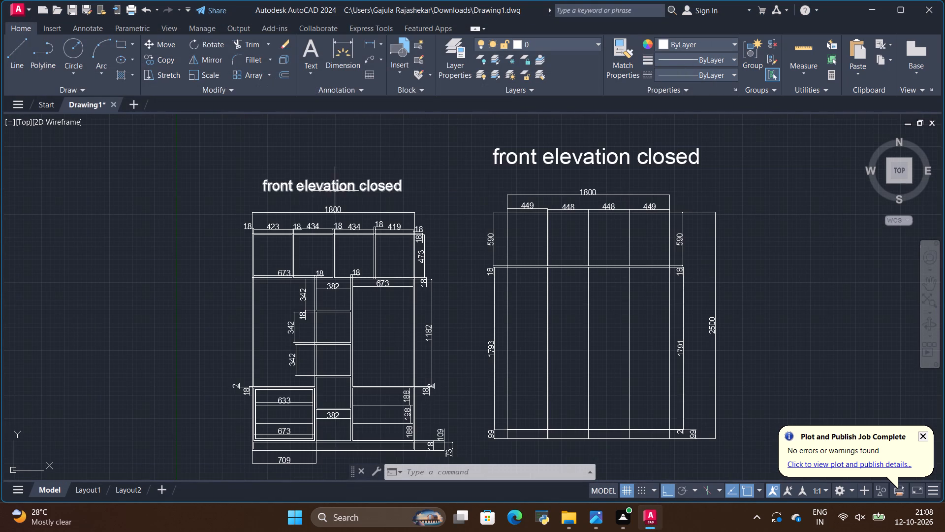
left_click(335, 191)
scroll(392, 199, "up", 2)
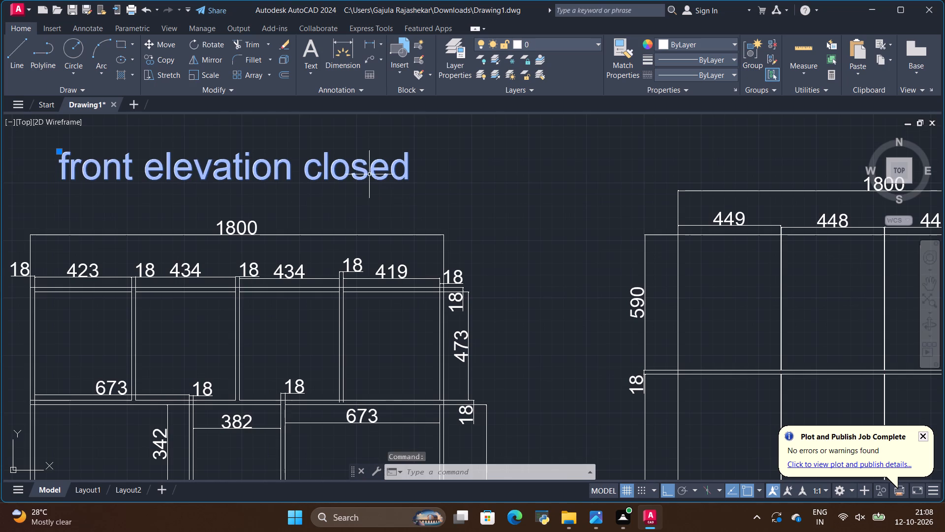
left_click(367, 167)
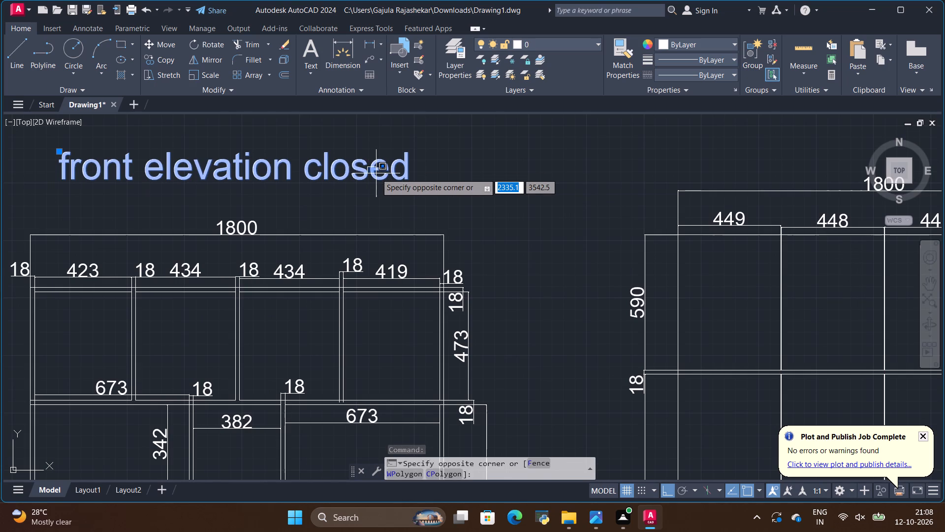
key("Escape")
scroll(402, 207, "down", 2)
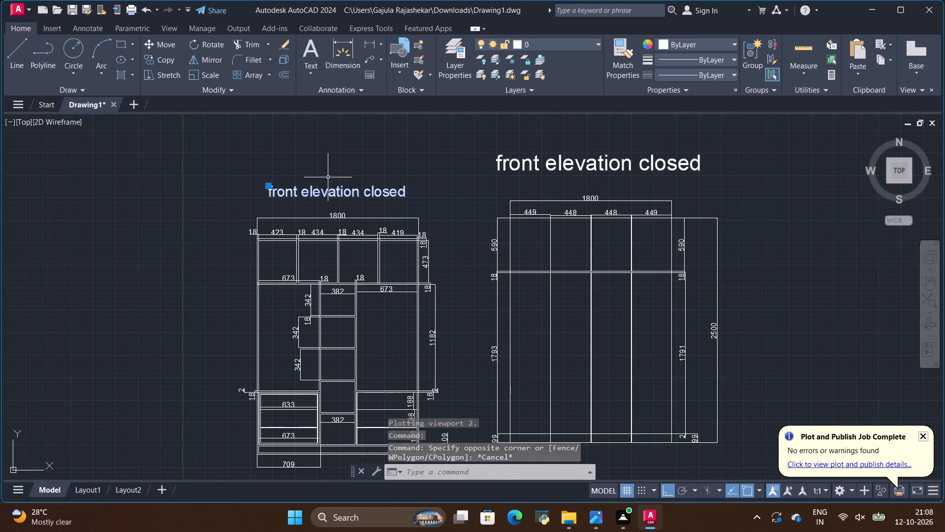
right_click(304, 196)
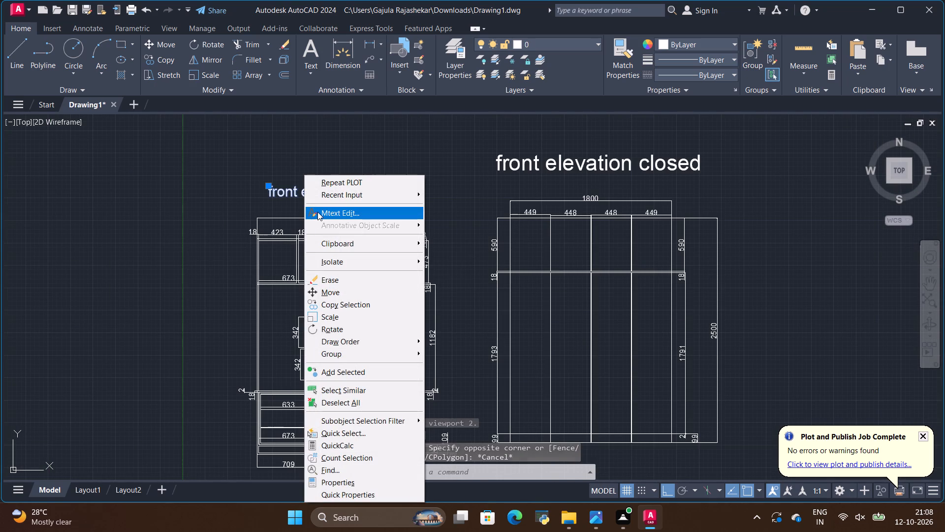
left_click(332, 280)
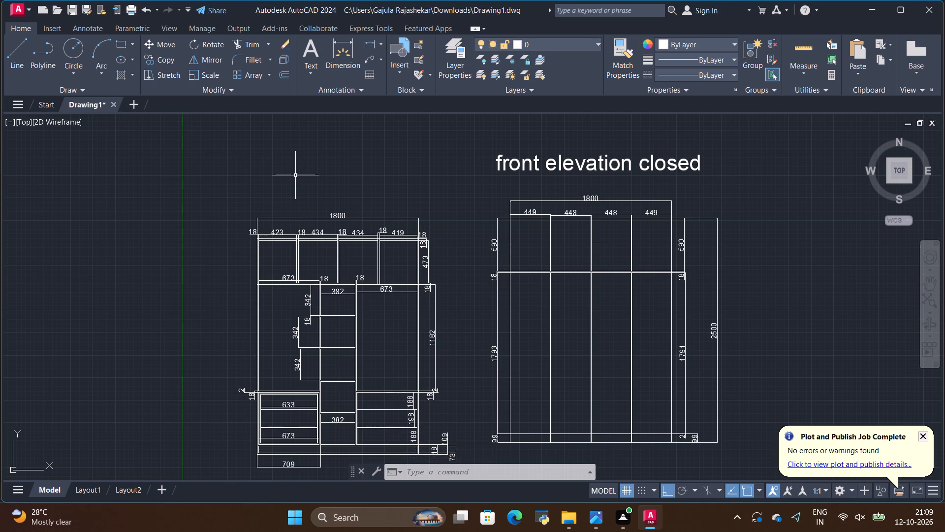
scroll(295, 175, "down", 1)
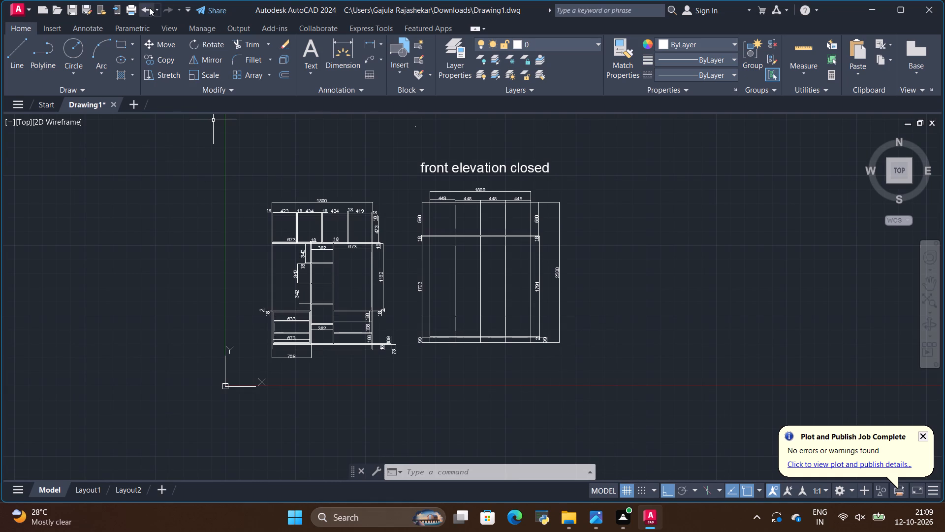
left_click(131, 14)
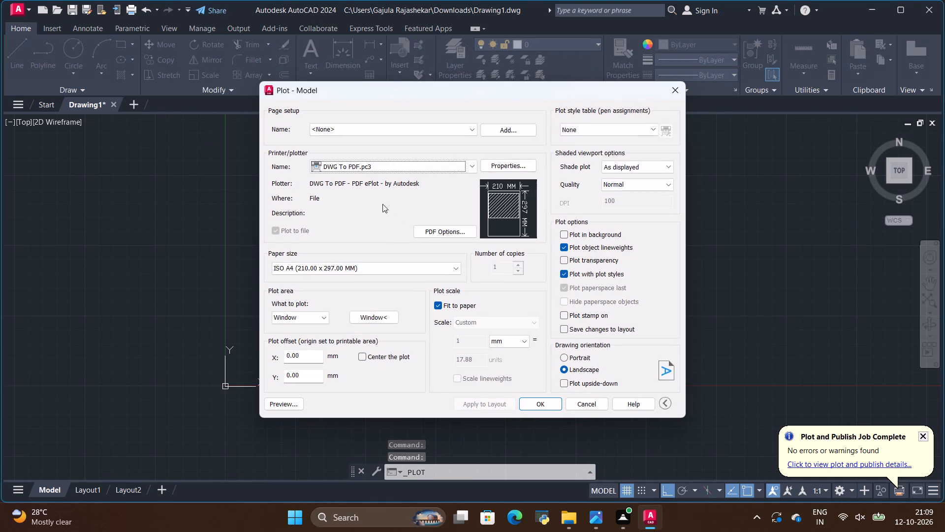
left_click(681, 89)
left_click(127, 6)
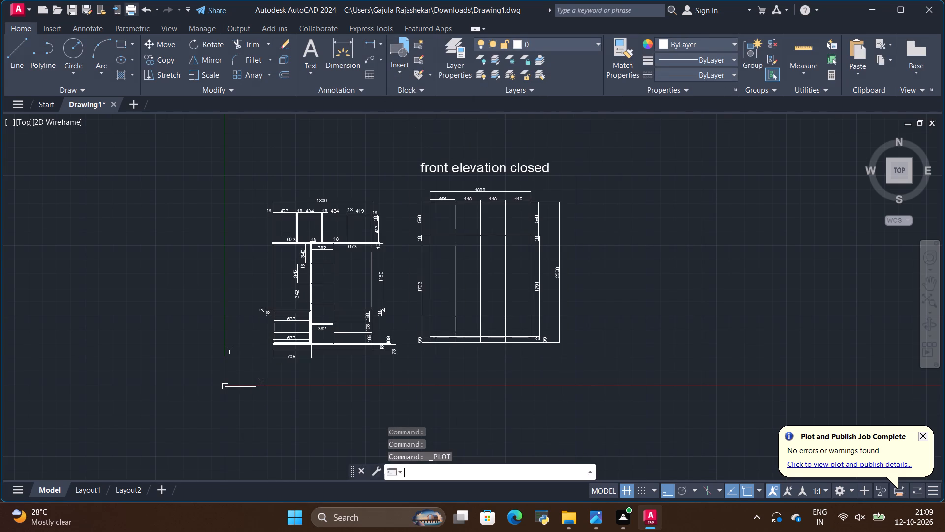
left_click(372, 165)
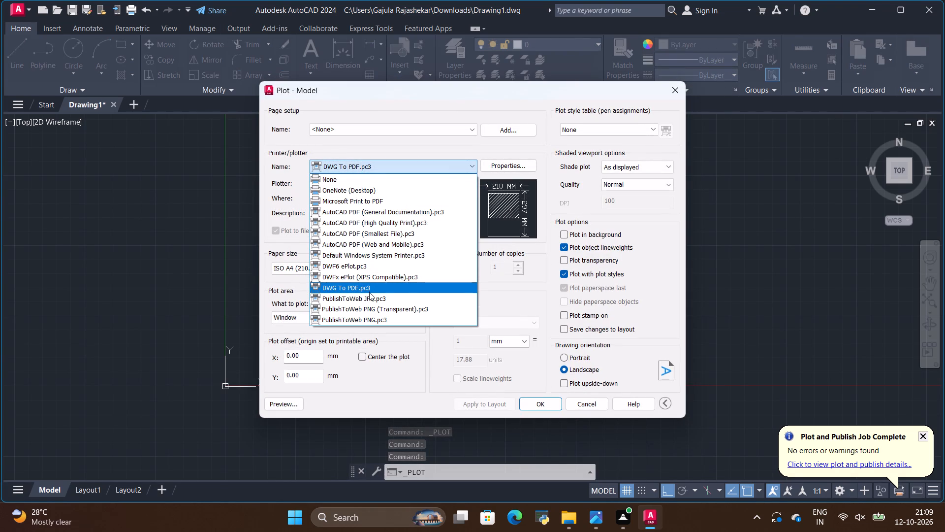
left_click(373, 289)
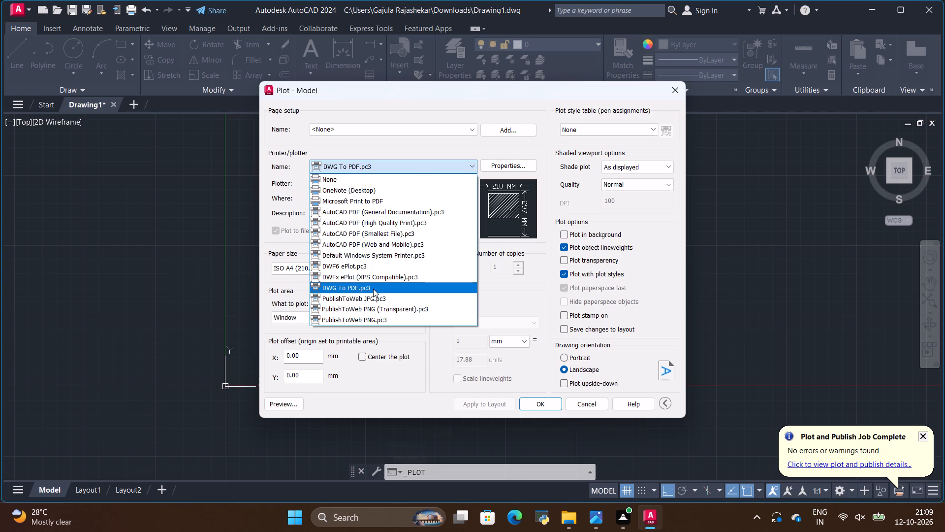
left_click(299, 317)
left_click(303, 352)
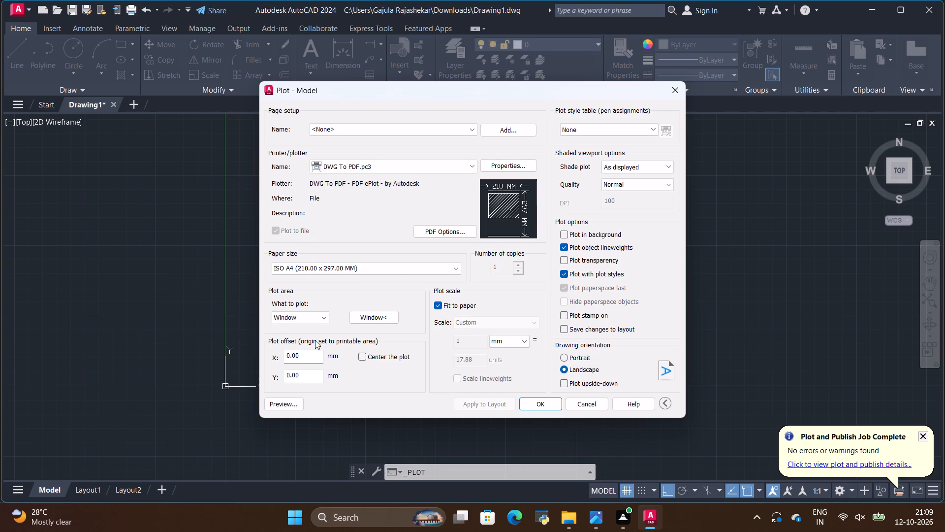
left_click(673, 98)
Save the drawing under its existing name.
scroll(435, 270, "down", 1)
scroll(435, 271, "up", 1)
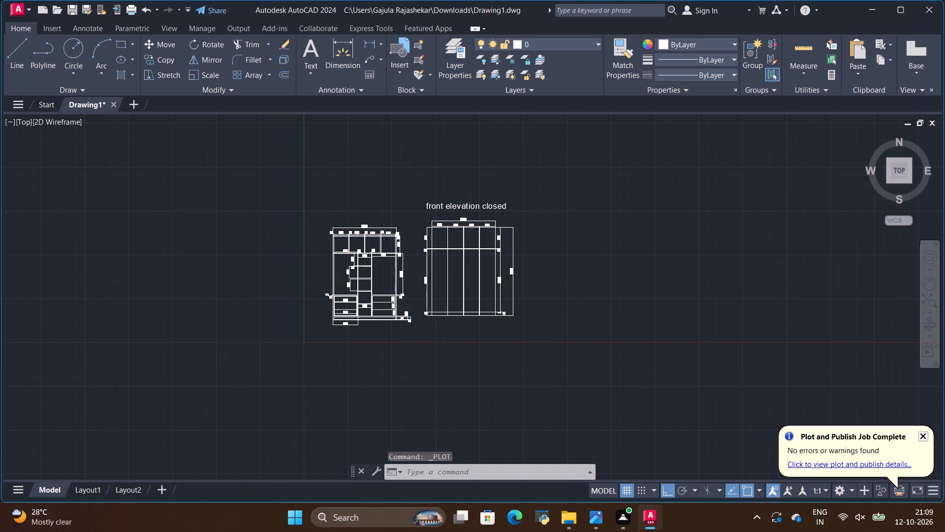
key("ctrl+s")
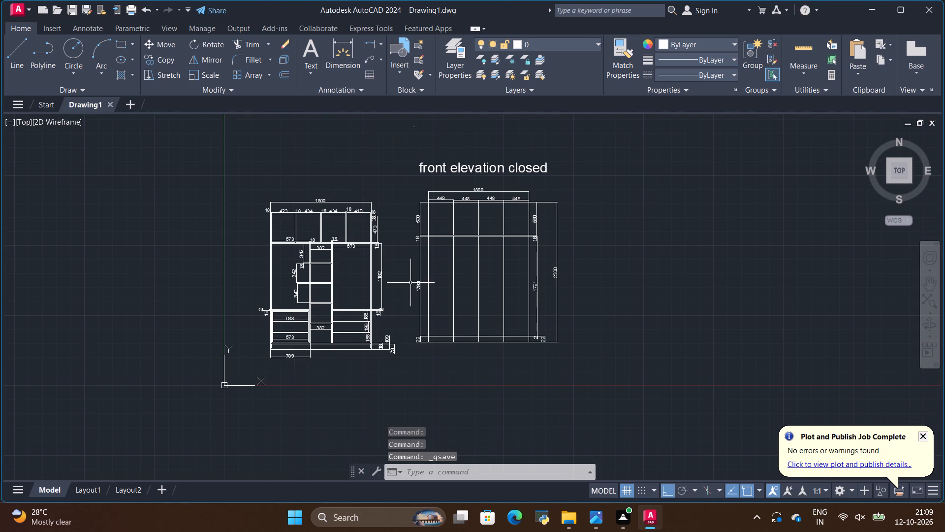
key("ctrl+s")
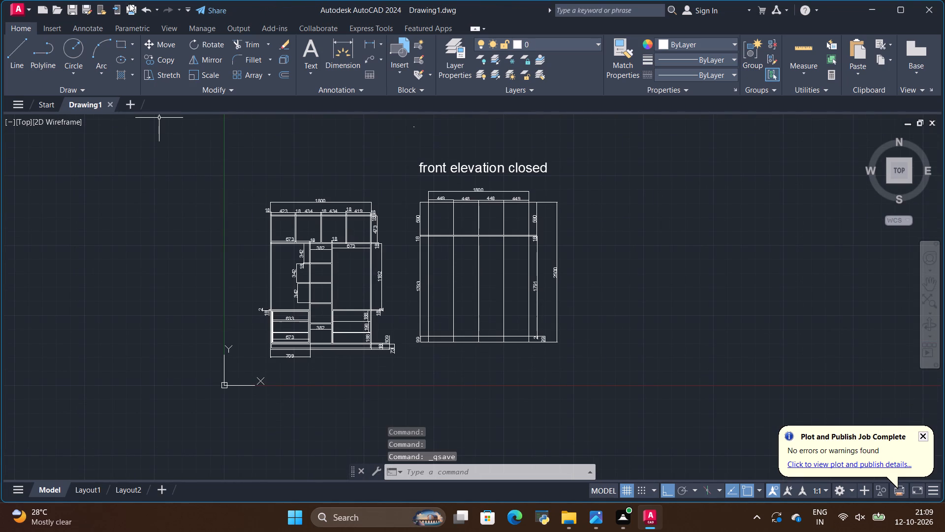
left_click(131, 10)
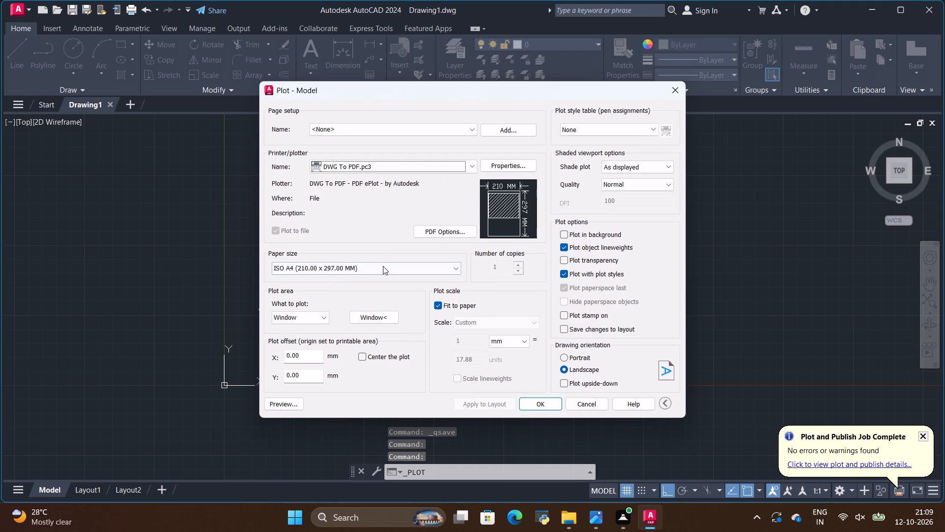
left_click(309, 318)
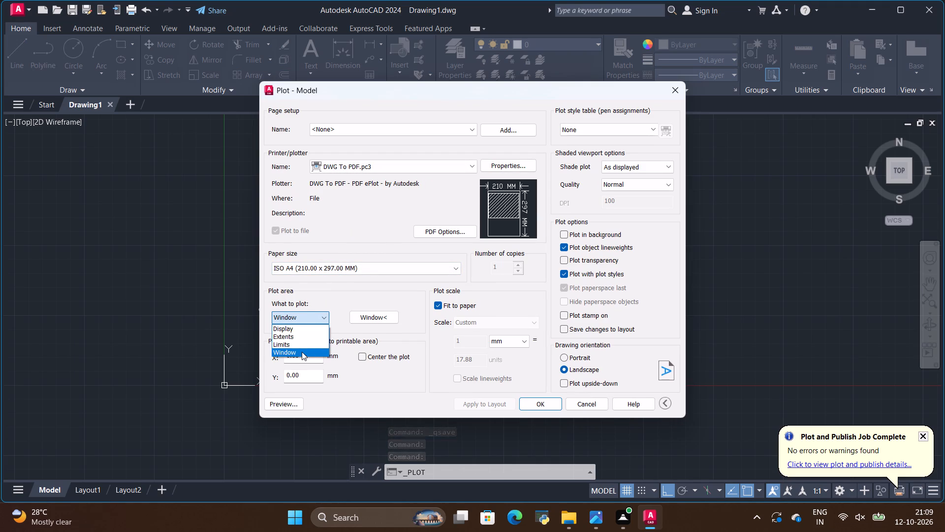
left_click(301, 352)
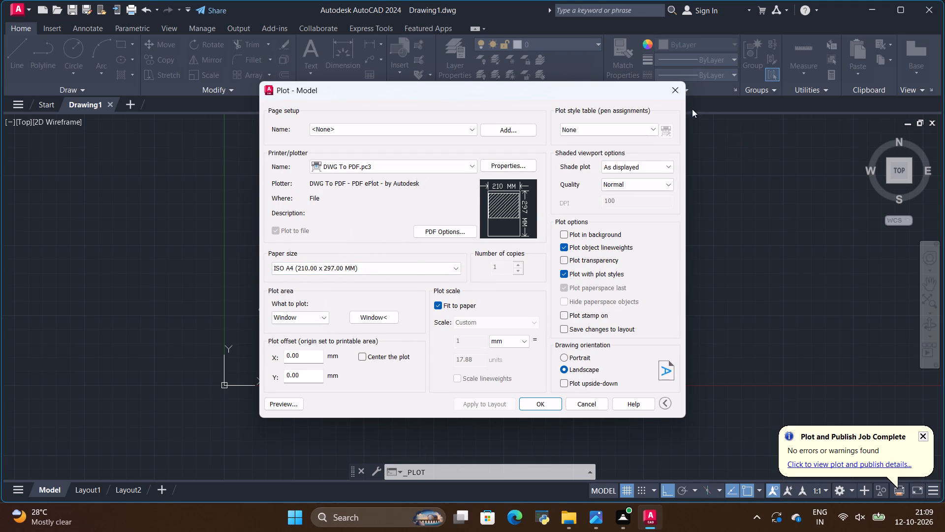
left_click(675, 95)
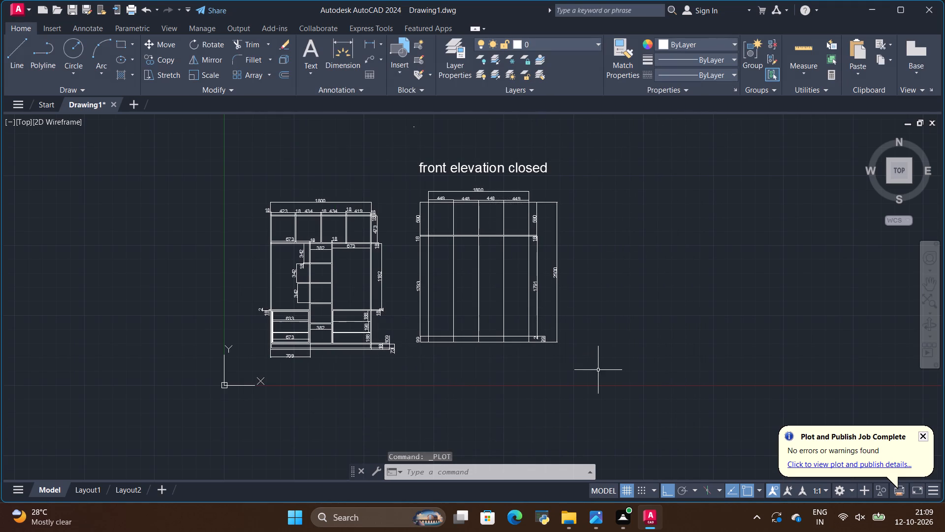
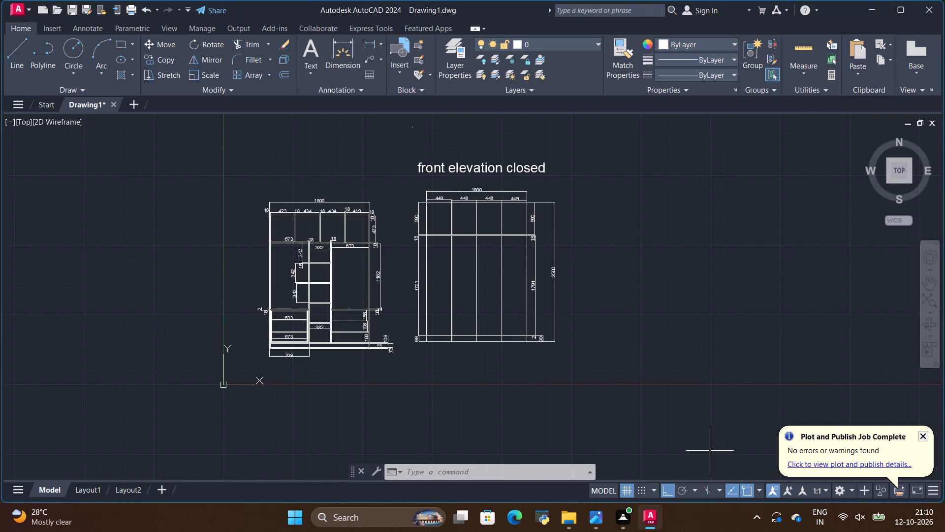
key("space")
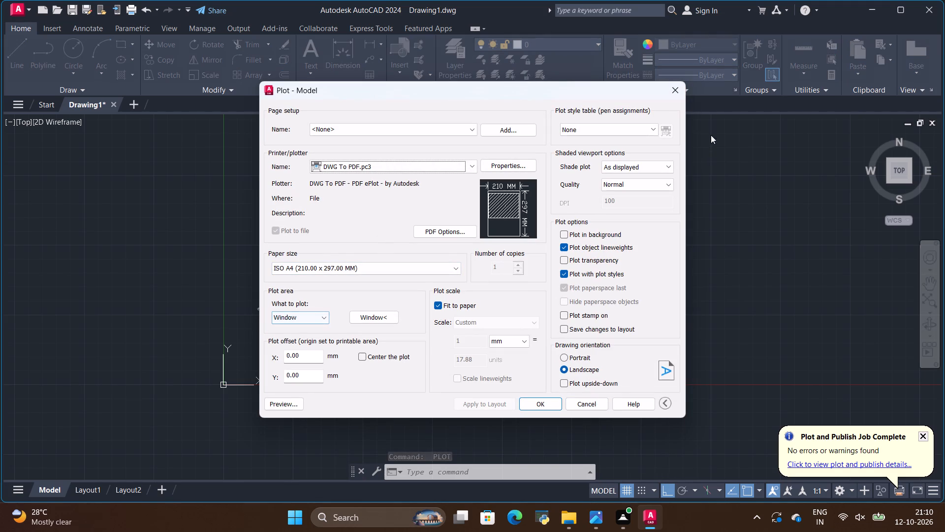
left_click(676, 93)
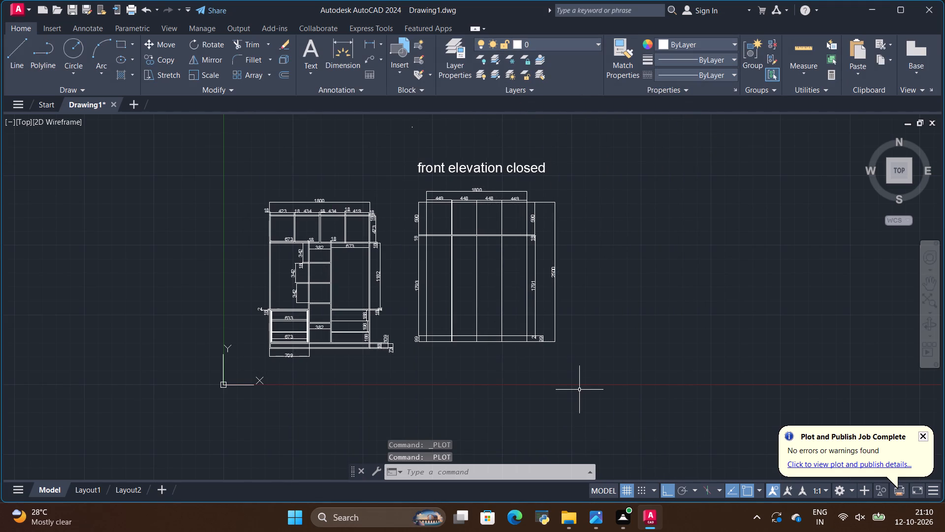
Following the reference image, draw the side section outline with lines, 600 wide and 2500 high, beside the closed front elevation.
left_click(592, 516)
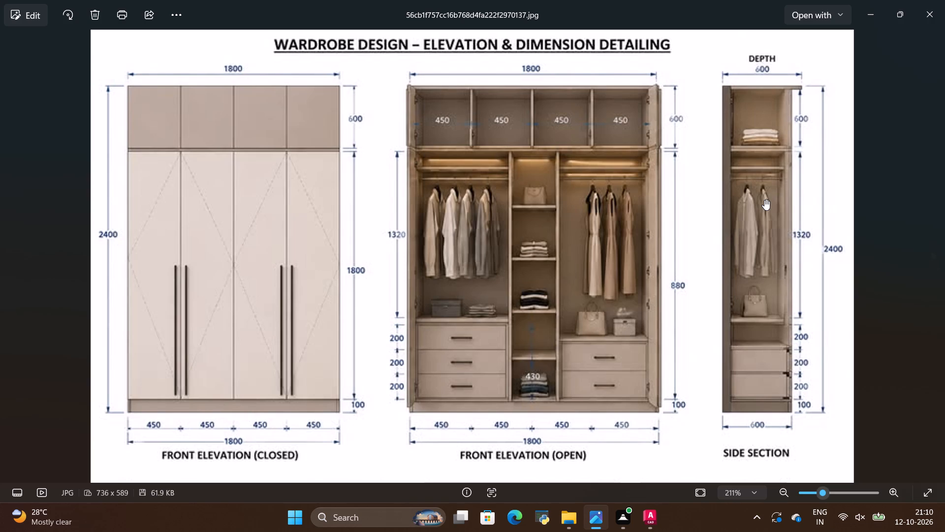
key("alt+Tab")
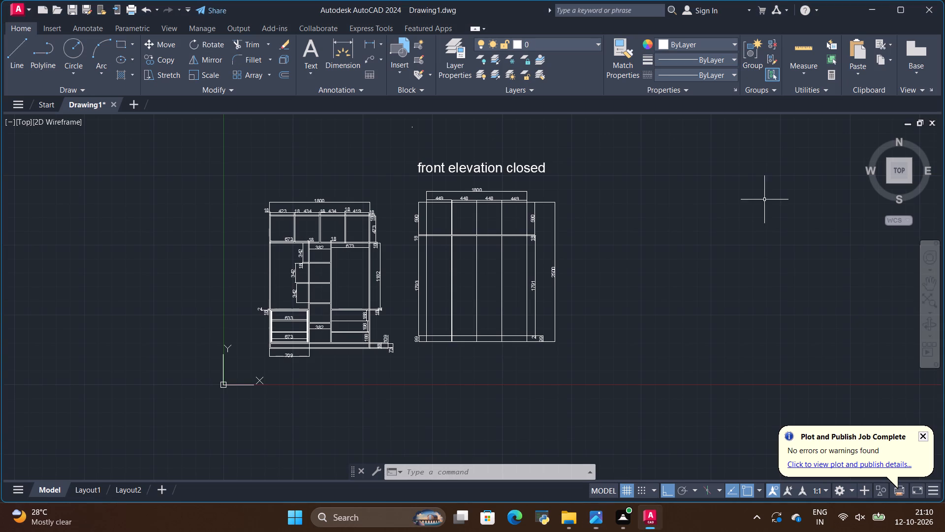
left_click(17, 49)
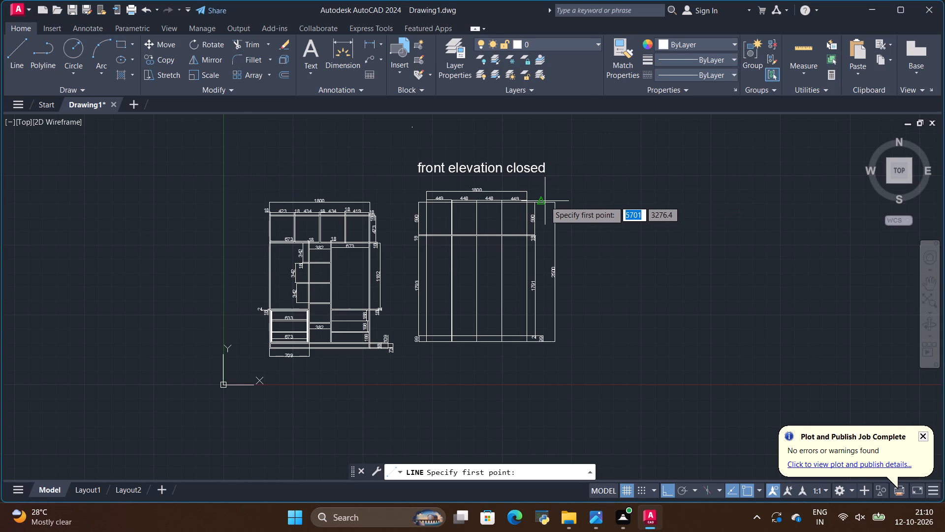
left_click(615, 206)
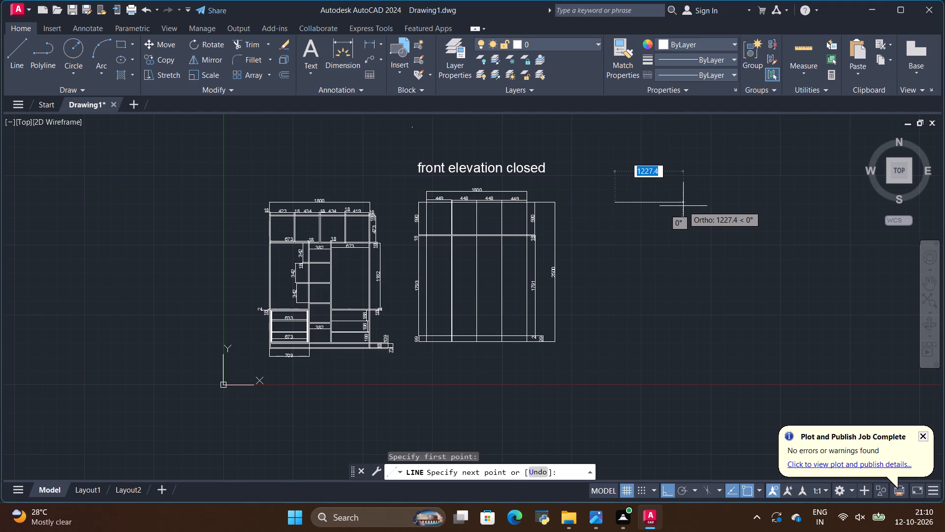
key("BackSpace")
type("600")
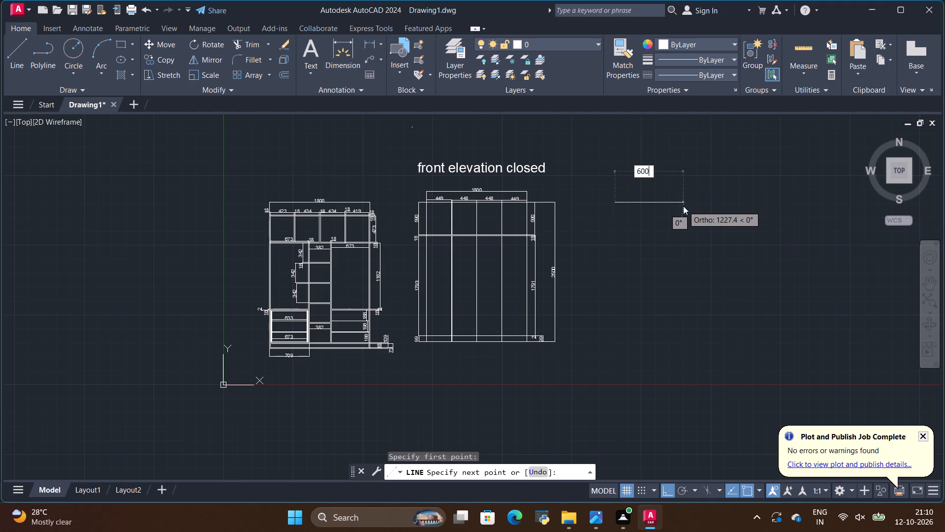
key("Return")
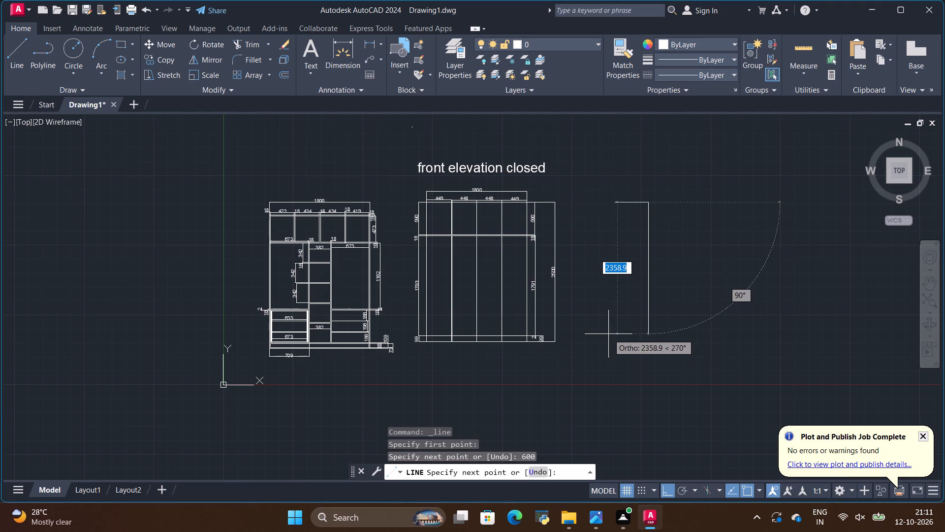
key("alt+Tab")
key("alt+Tab")
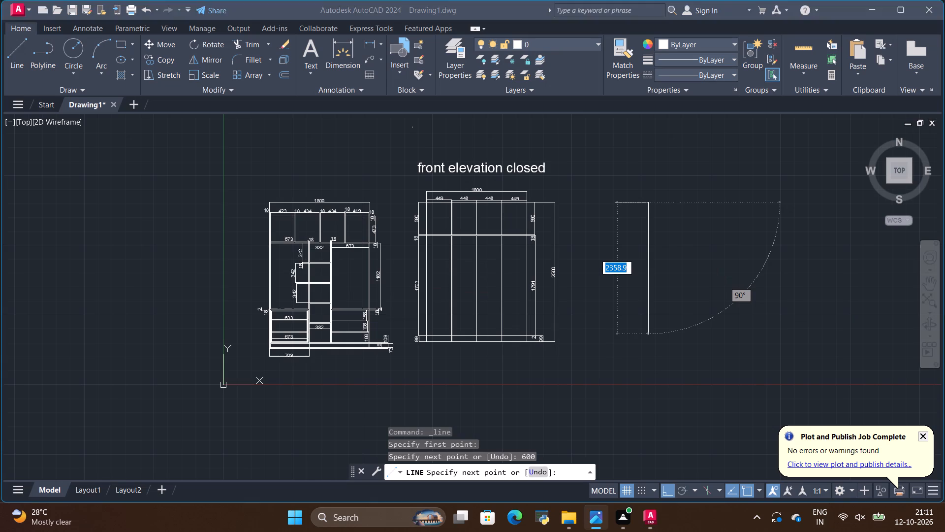
key("BackSpace")
type("2500")
key("Return")
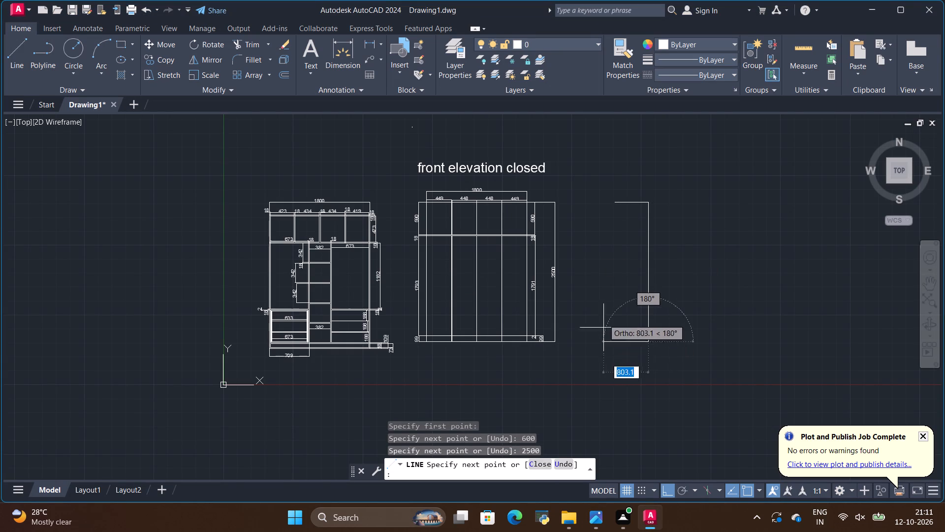
left_click(614, 343)
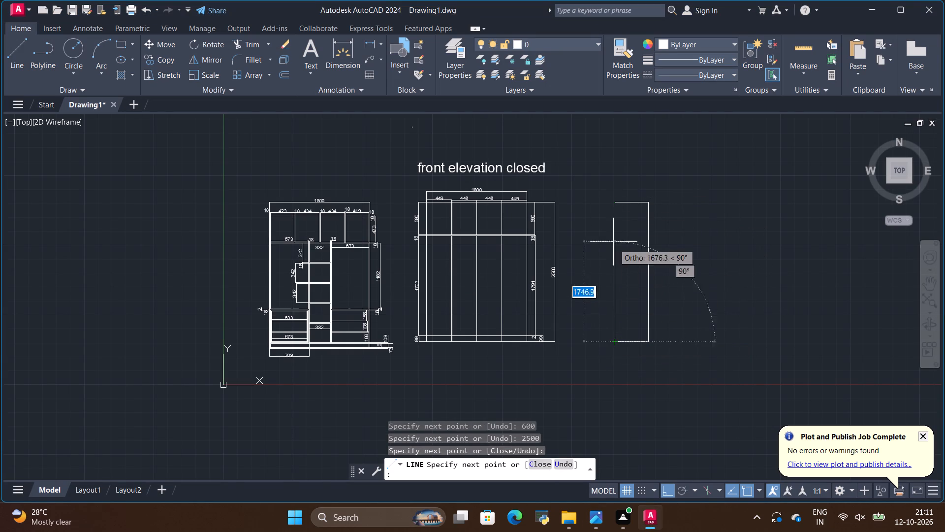
left_click(613, 205)
key("Escape")
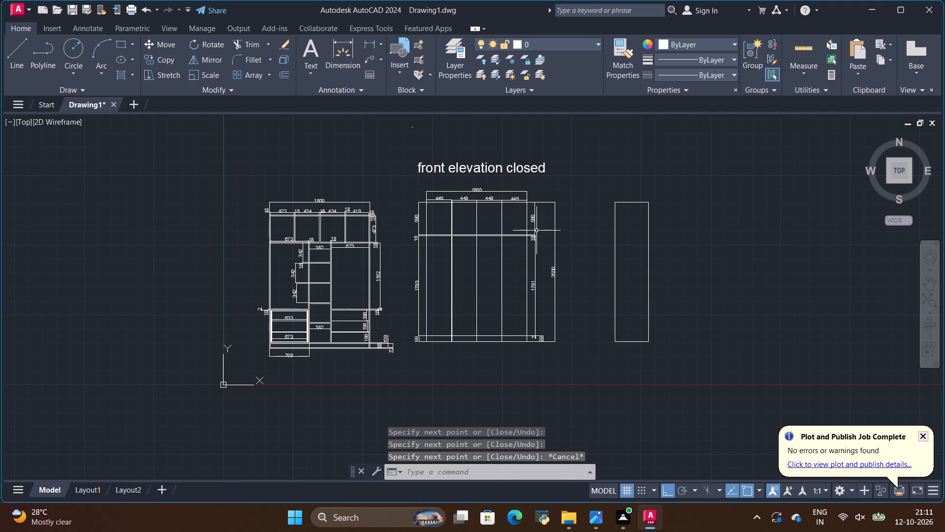
Copy the top line of the side section outline 590 downward to mark the underside of the upper compartment.
scroll(557, 235, "down", 1)
scroll(562, 266, "up", 1)
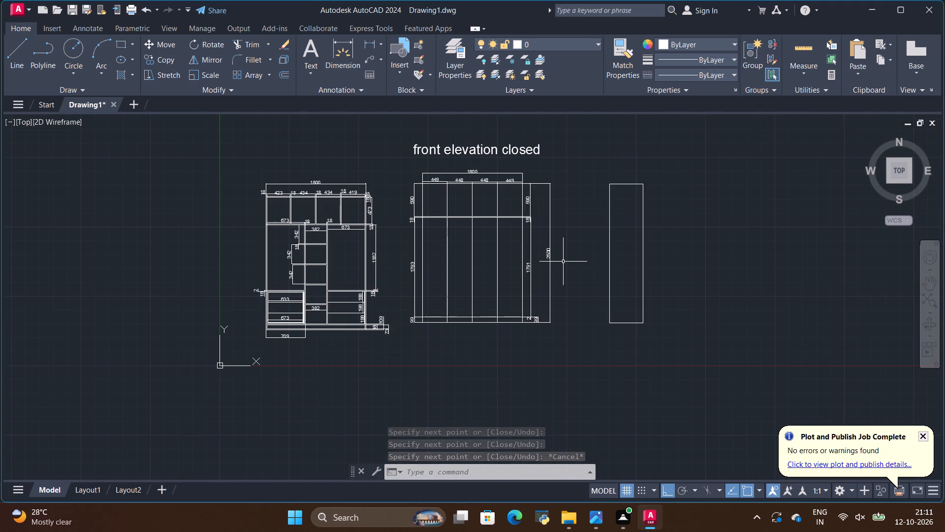
scroll(548, 229, "up", 1)
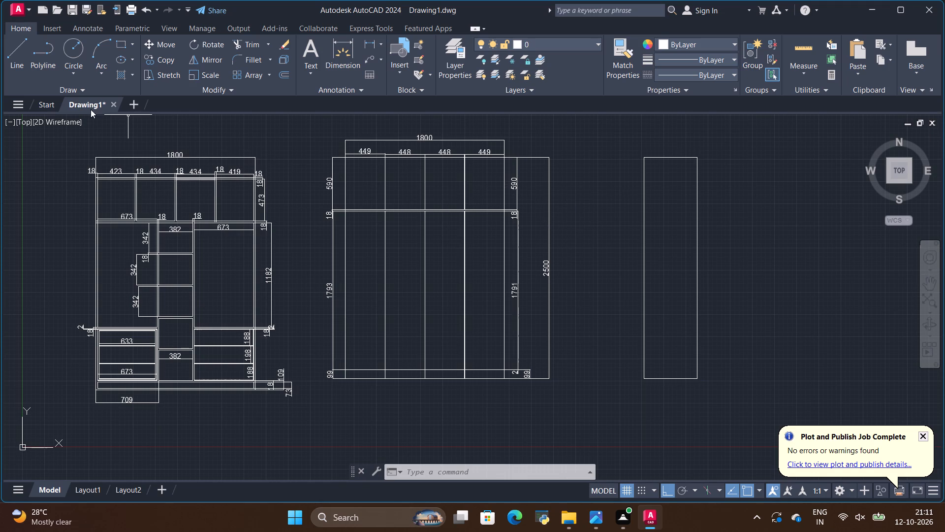
left_click(677, 157)
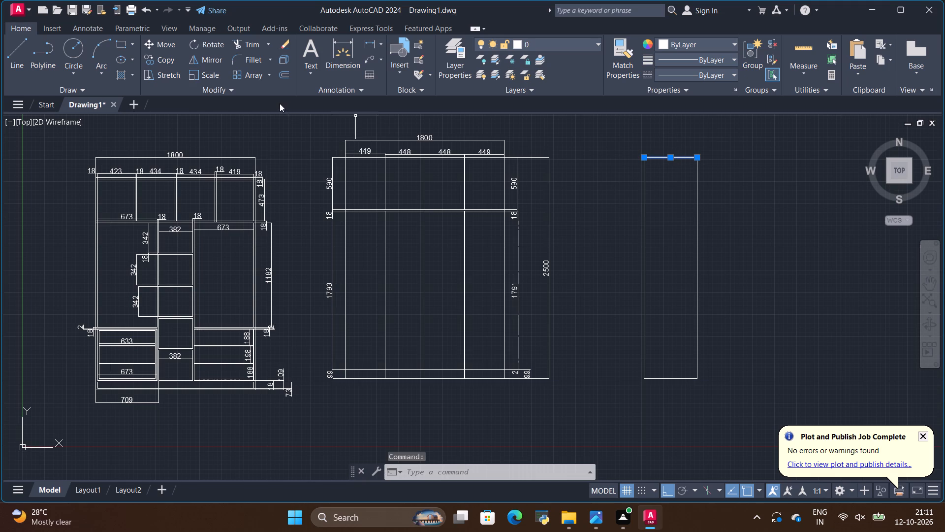
key("alt+Tab")
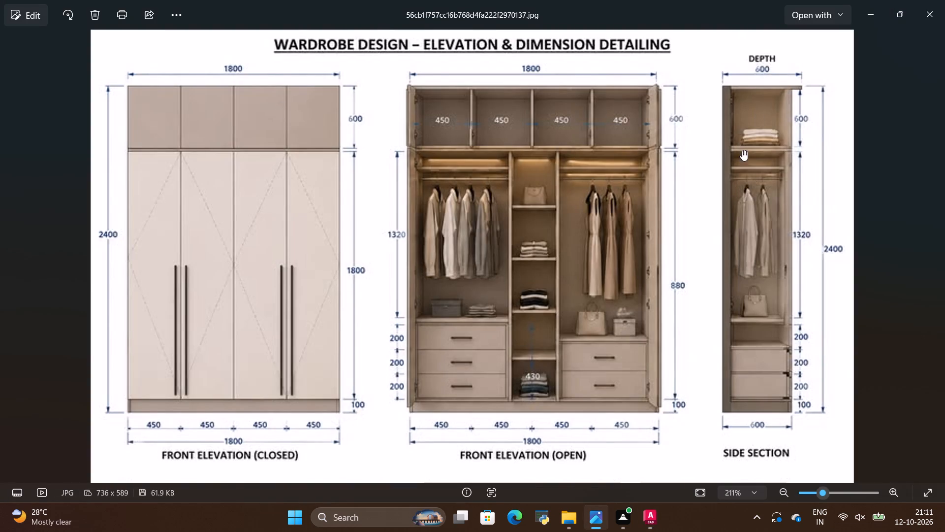
scroll(789, 144, "up", 1)
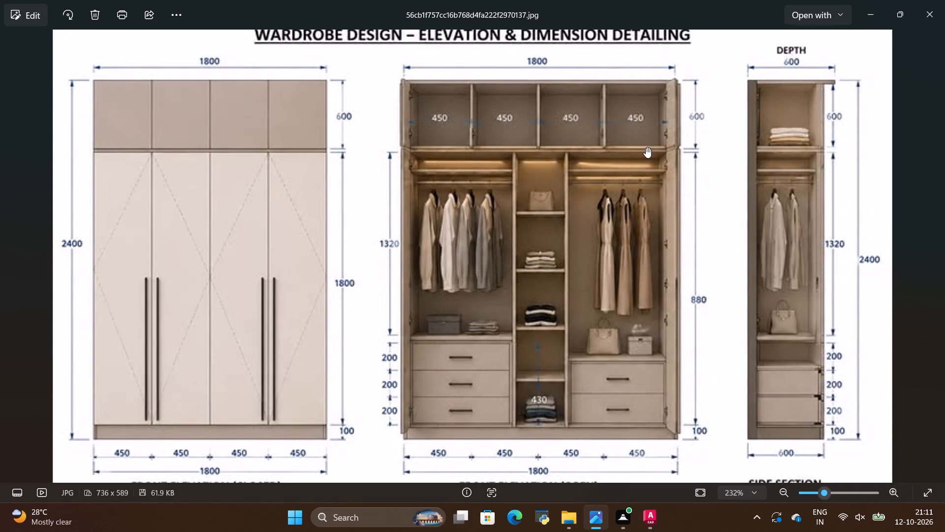
key("alt+Tab")
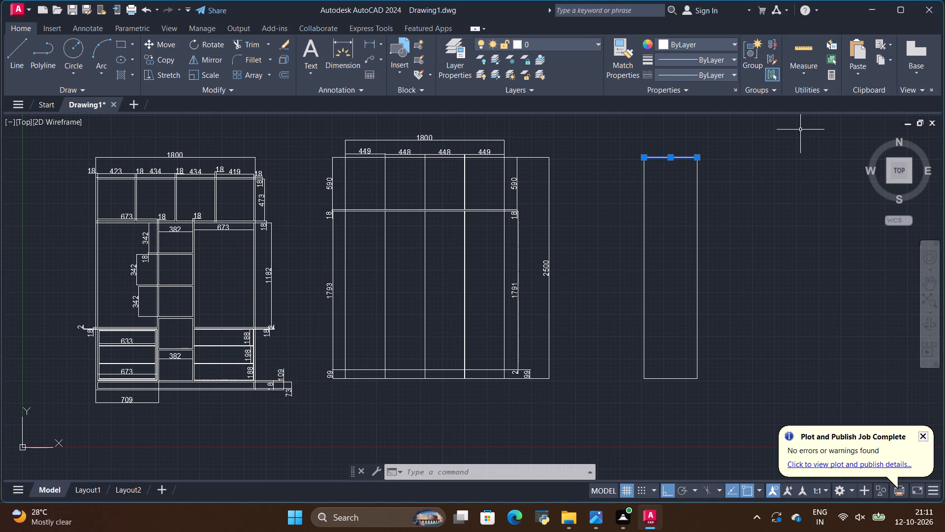
key("alt+Tab")
key("alt+Tab")
scroll(565, 182, "up", 2)
scroll(485, 217, "down", 1)
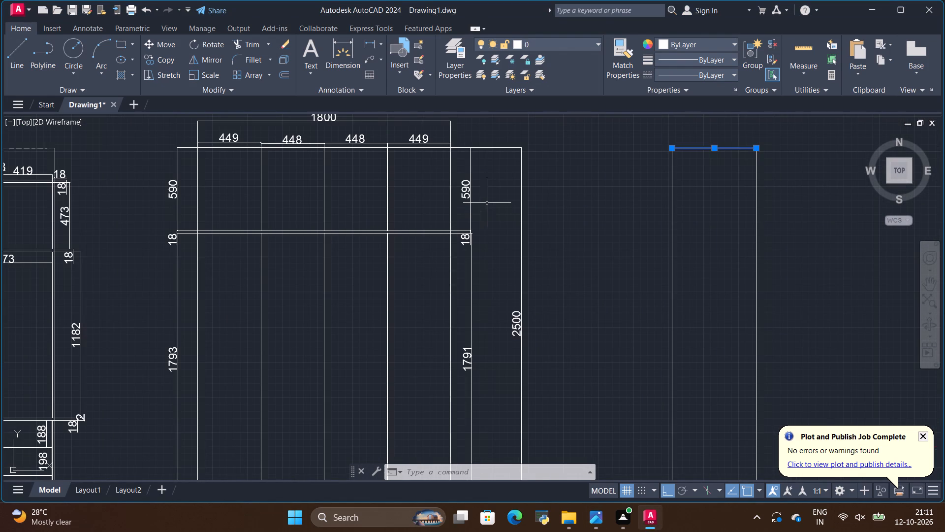
left_click(161, 59)
left_click(673, 149)
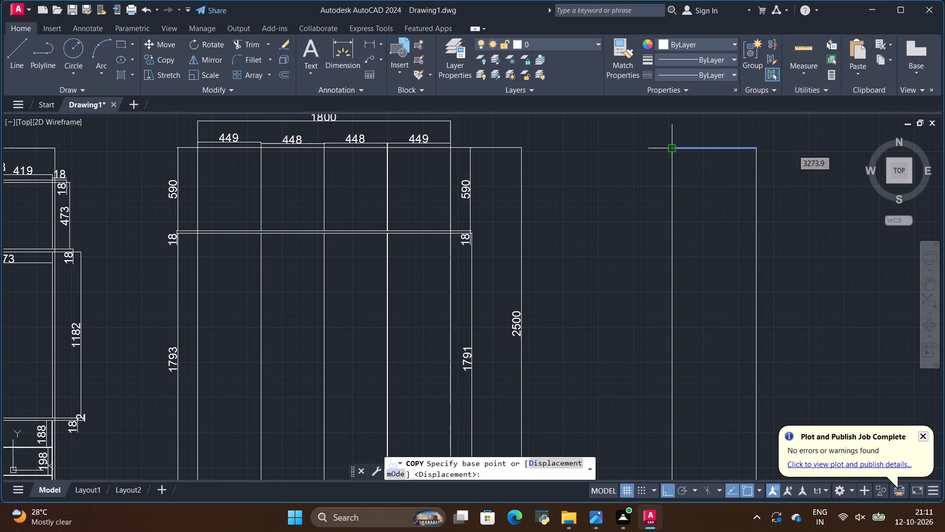
key("BackSpace")
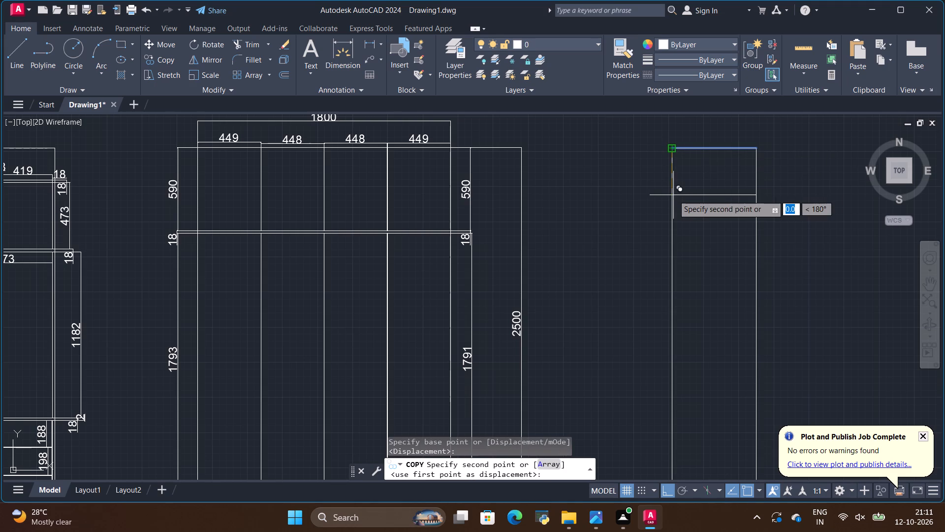
key("5")
type("90")
key("Return")
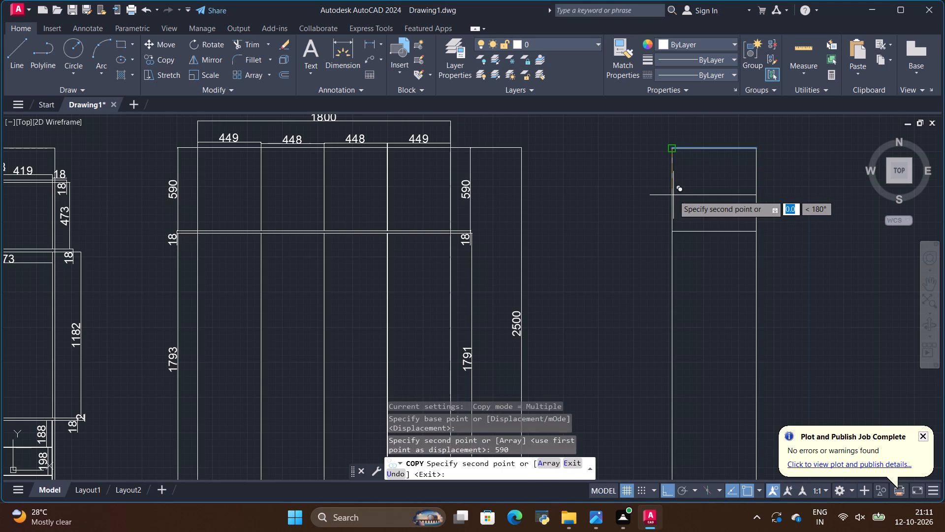
key("Escape")
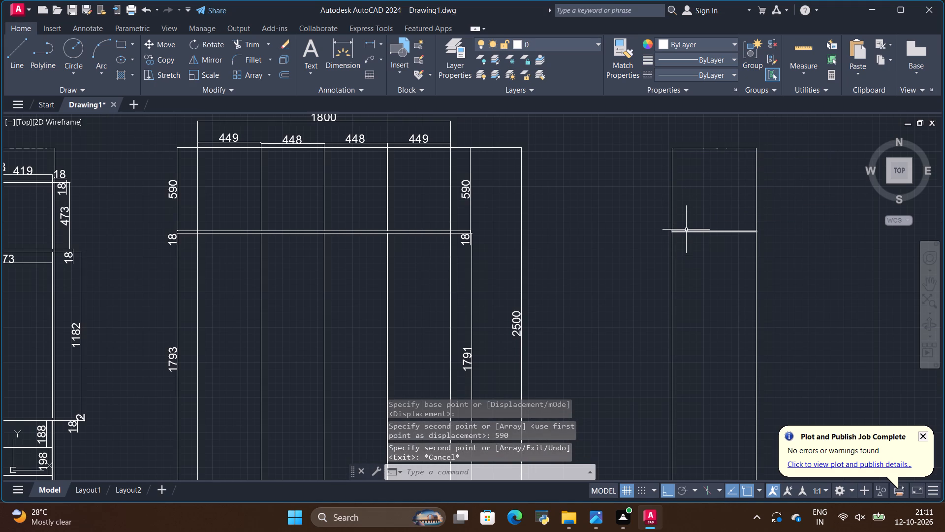
Copy the new horizontal line in the side section 18 downward to give the shelf its thickness.
left_click(688, 230)
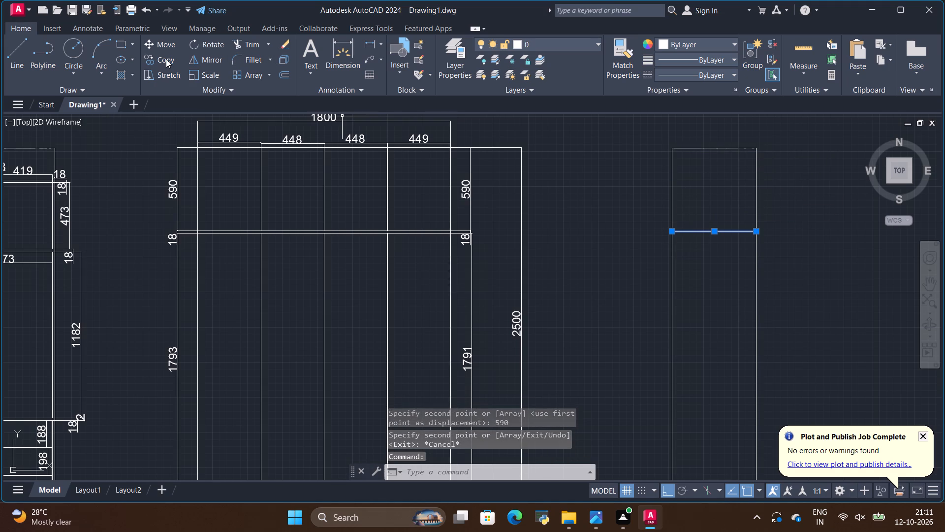
left_click(160, 59)
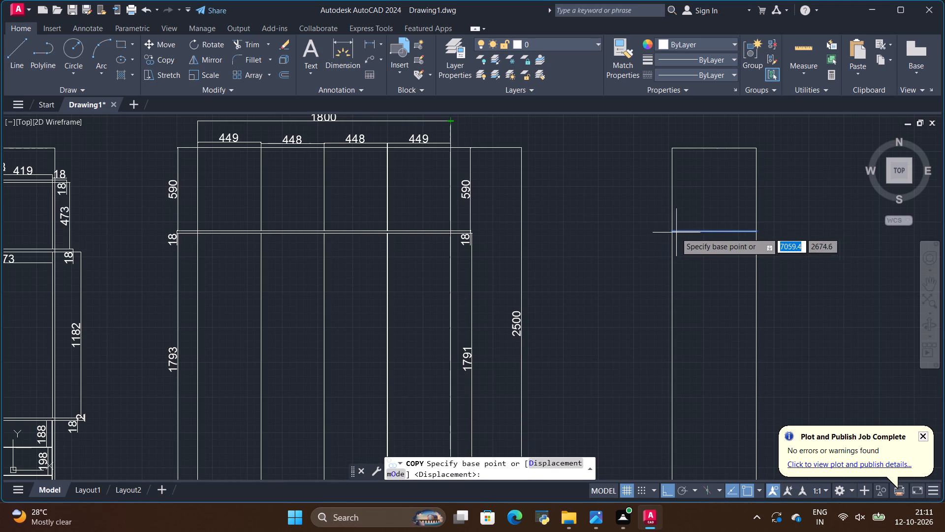
left_click(673, 233)
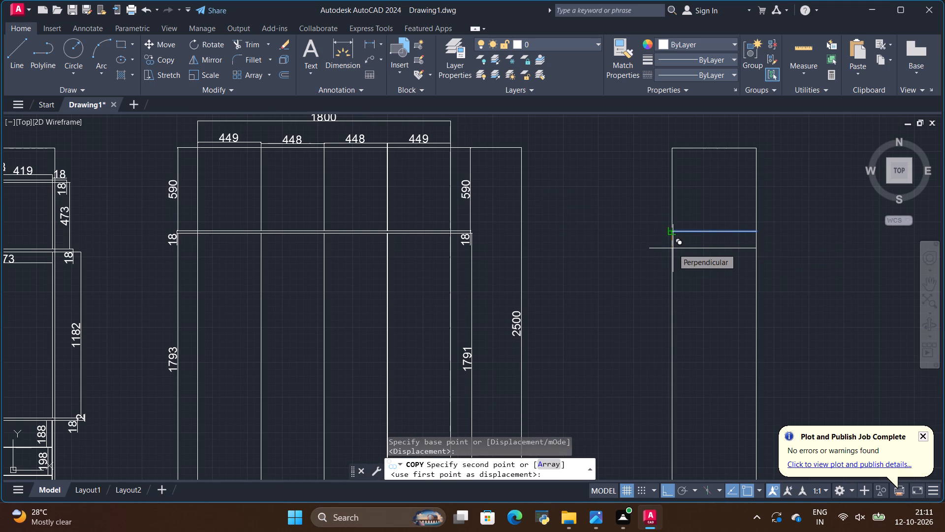
key("BackSpace")
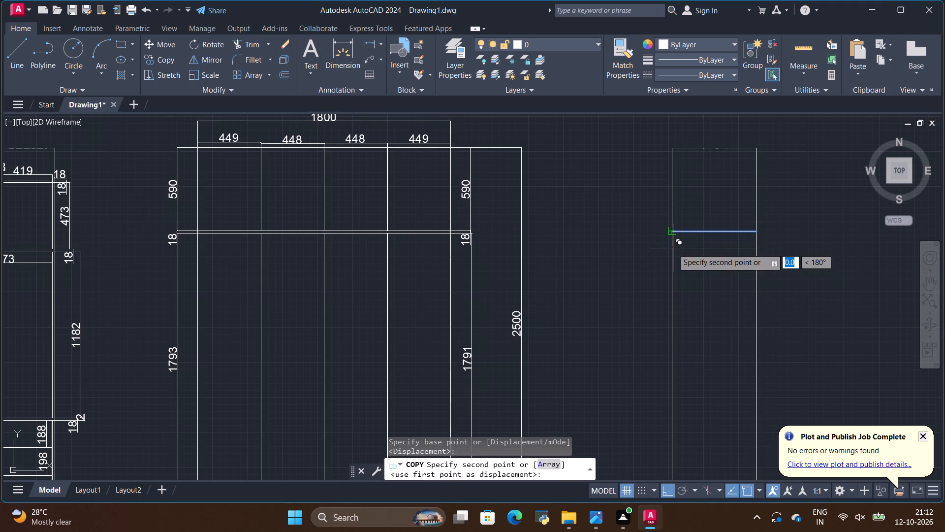
type("18")
key("Return")
key("Escape")
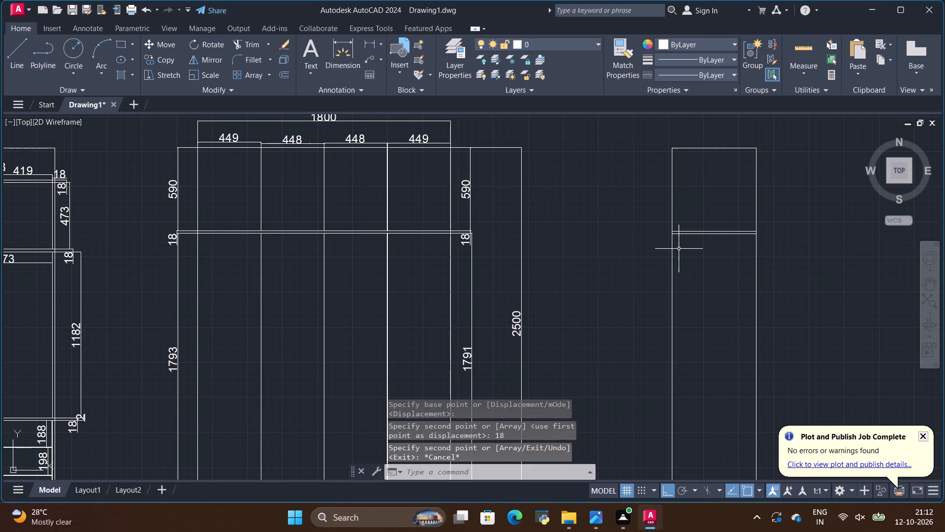
Compare the side section's shelves and drawers in the wardrobe reference image with the AutoCAD drawing.
scroll(678, 250, "down", 1)
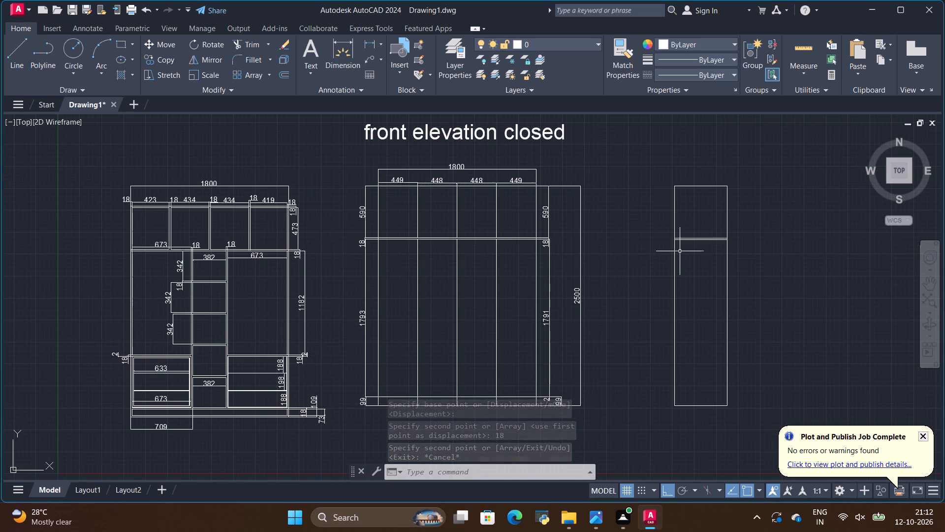
key("alt+Tab")
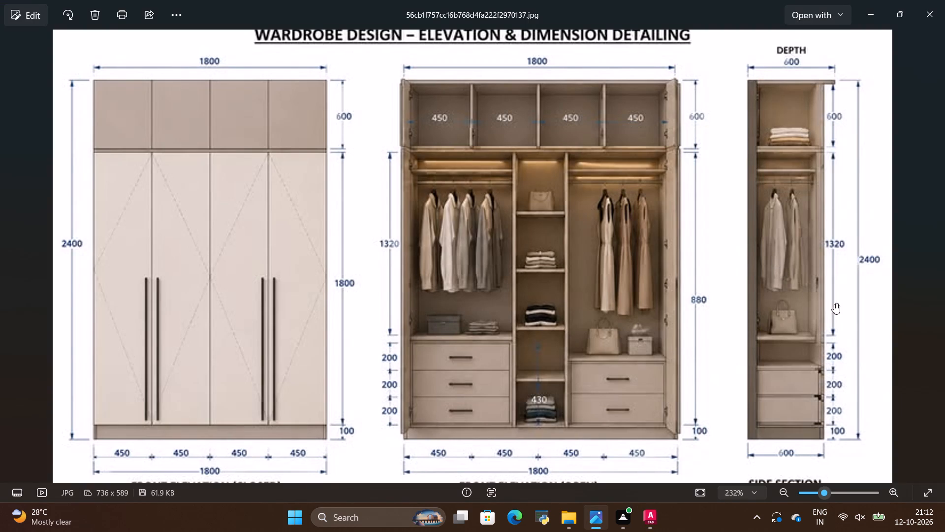
key("alt+Tab")
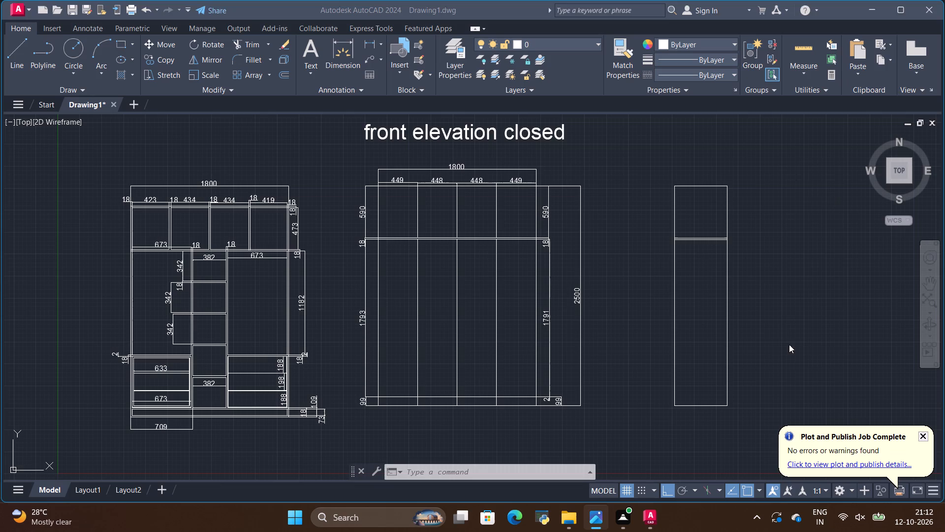
key("alt+Tab")
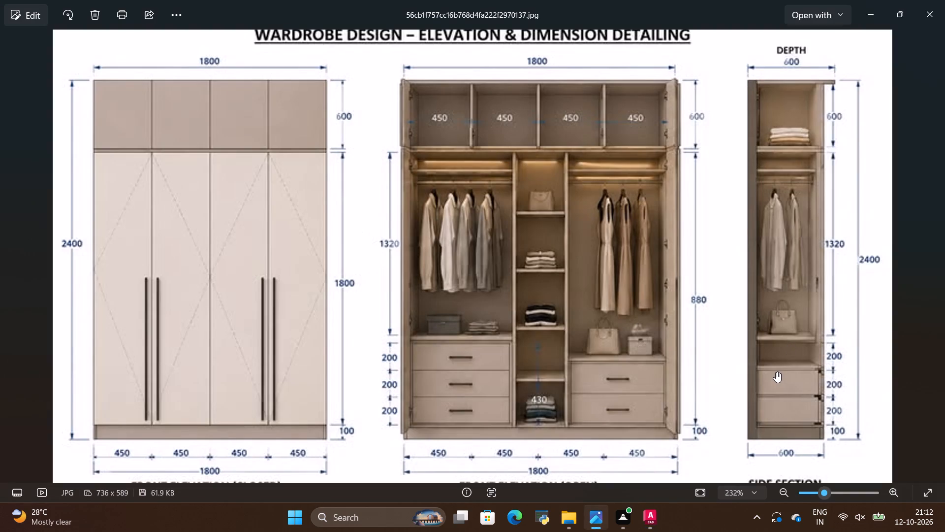
key("alt+Tab")
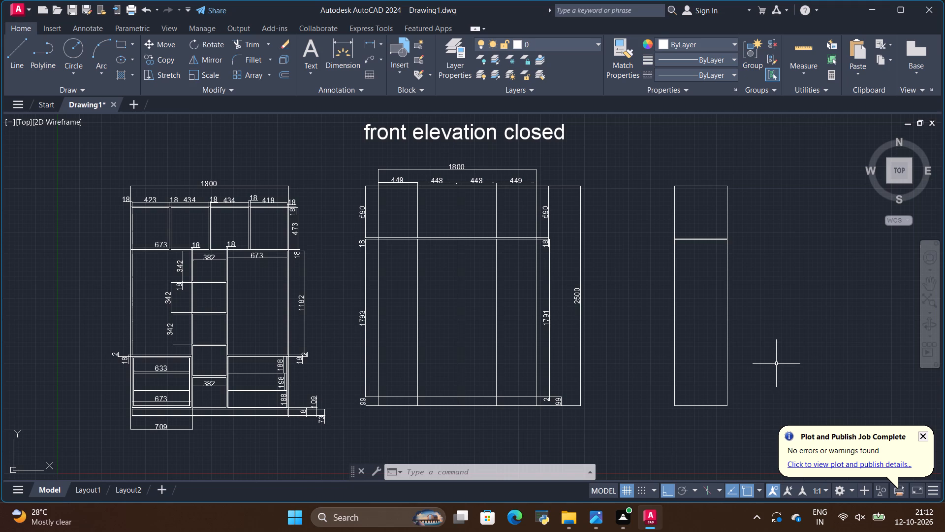
Following the reference image, copy the bottom line of the side section 100, 300, 500 and 700 upward for the plinth and drawer divisions.
key("alt+Tab")
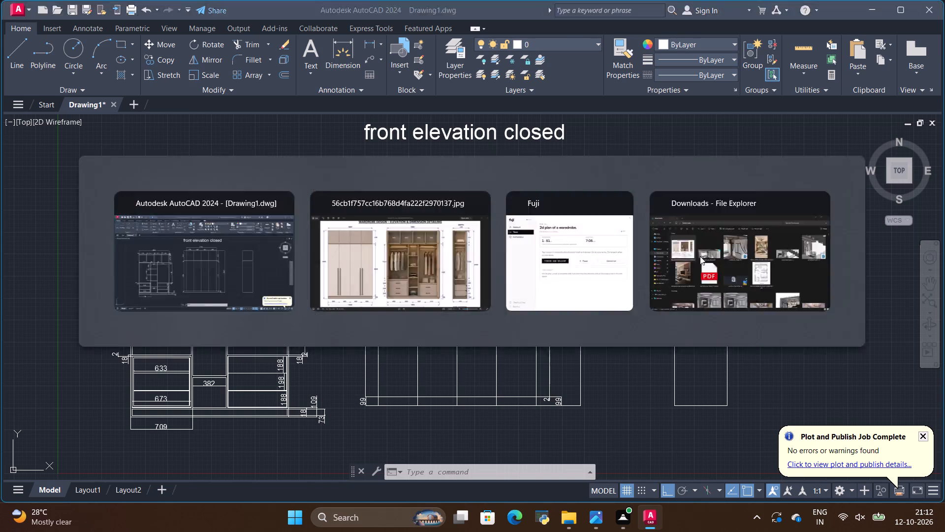
key("alt+Tab")
key("alt+Tab")
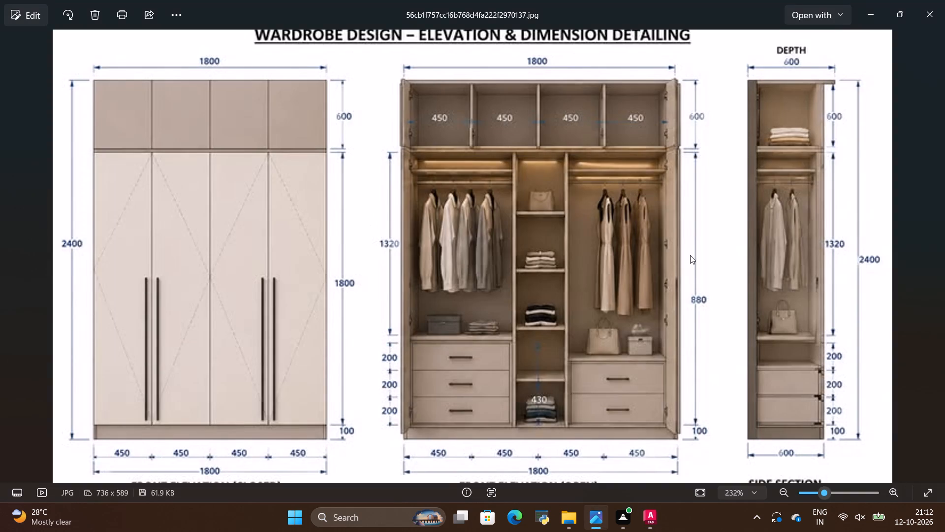
key("alt+Tab")
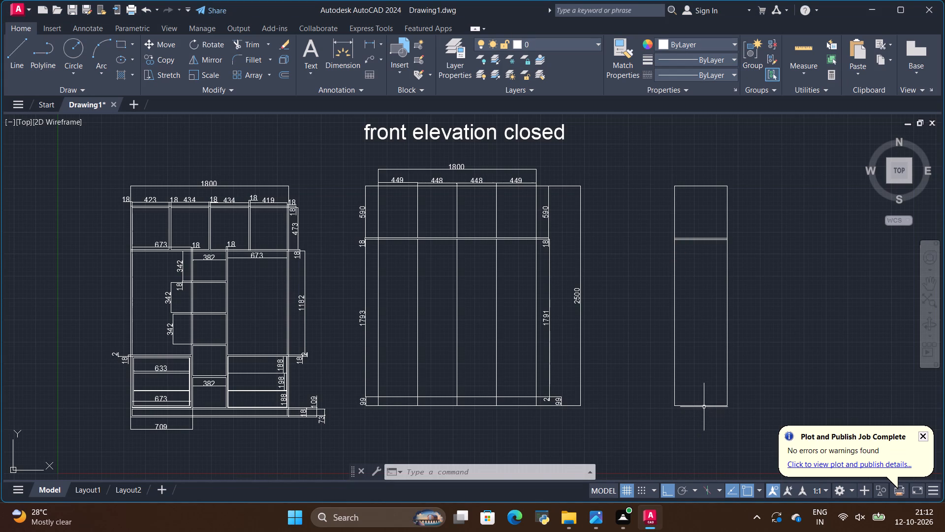
left_click(704, 407)
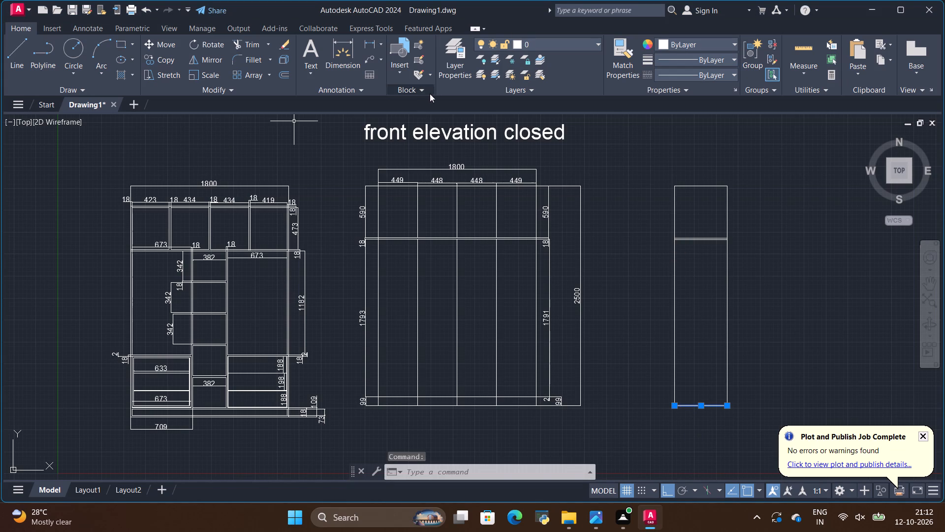
left_click(160, 58)
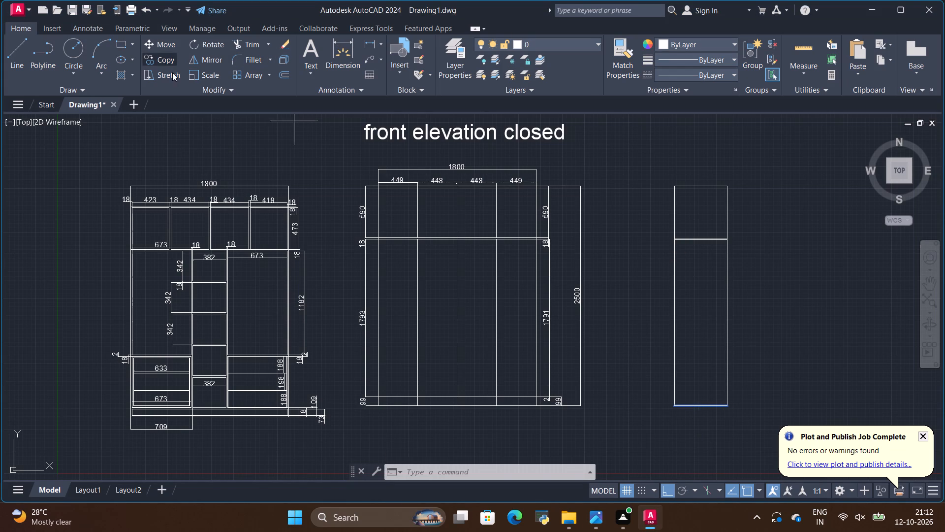
left_click(676, 406)
key("BackSpace")
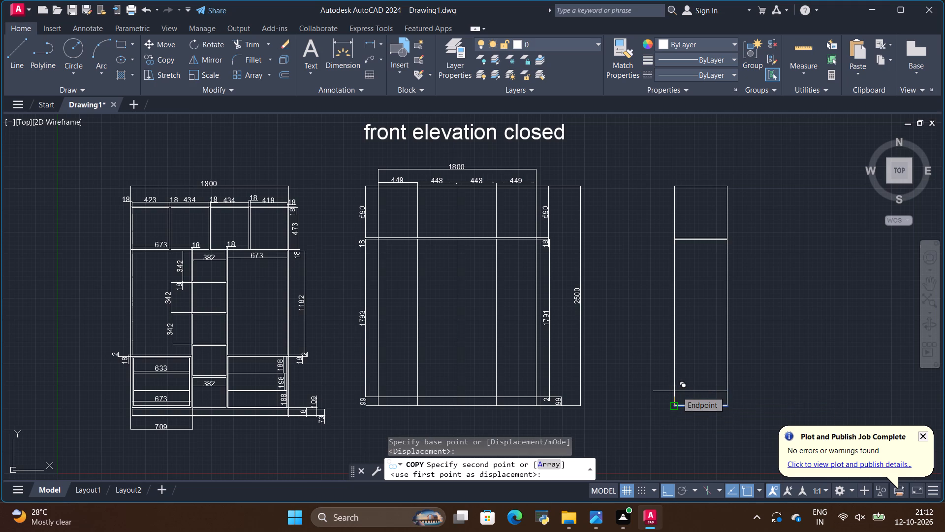
type("100")
key("Return")
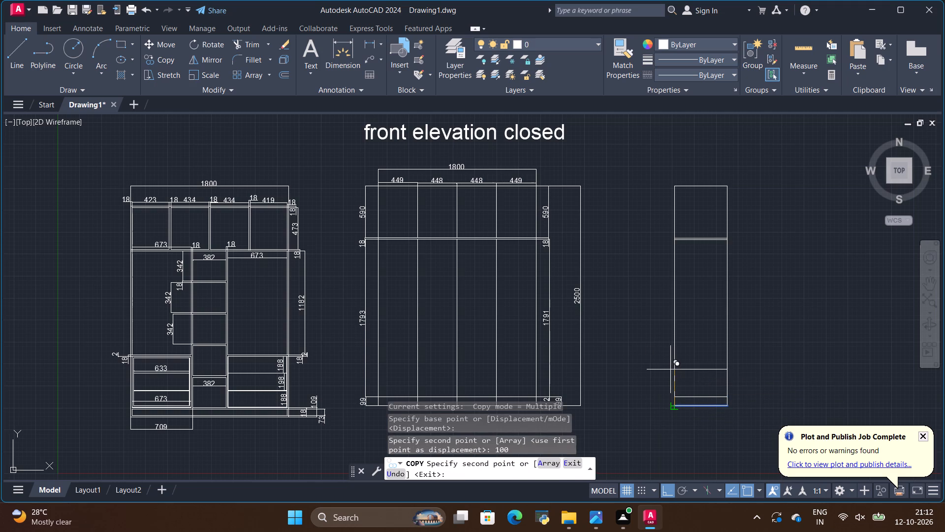
key("BackSpace")
type("300")
key("Return")
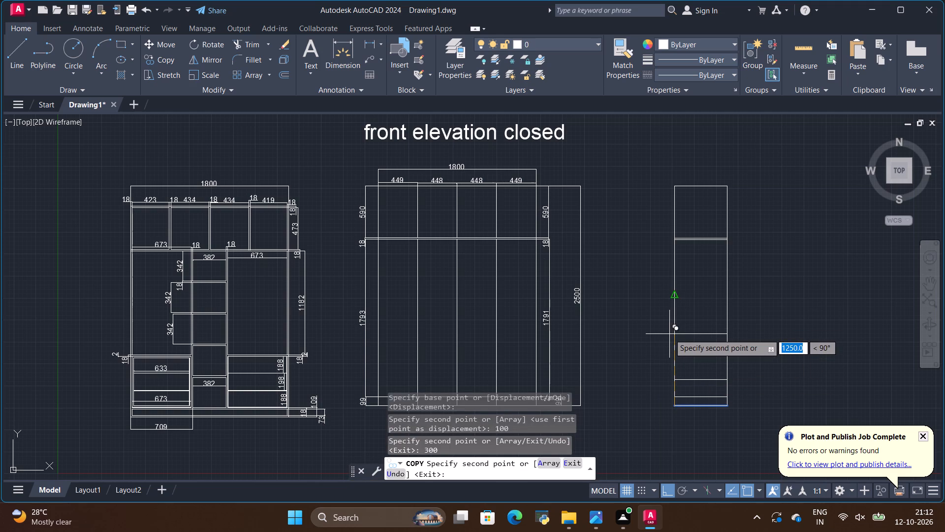
key("BackSpace")
type("500")
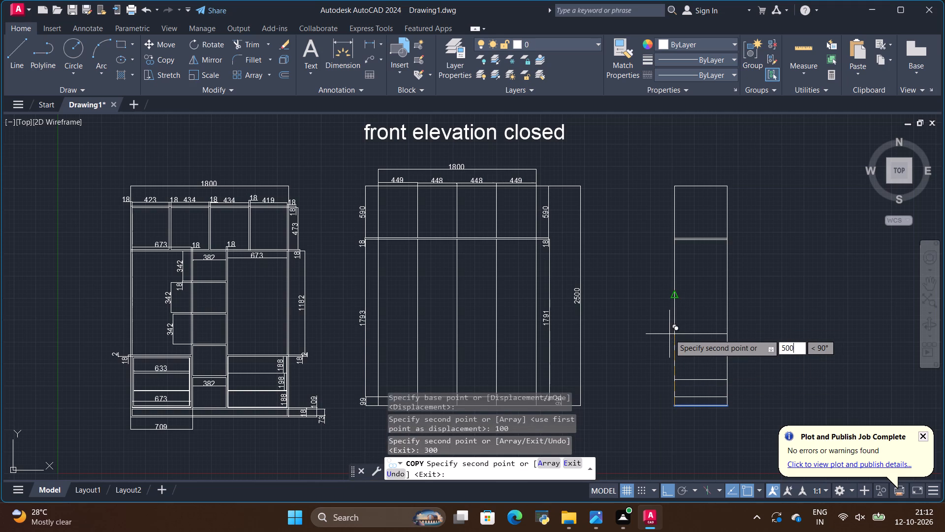
key("Return")
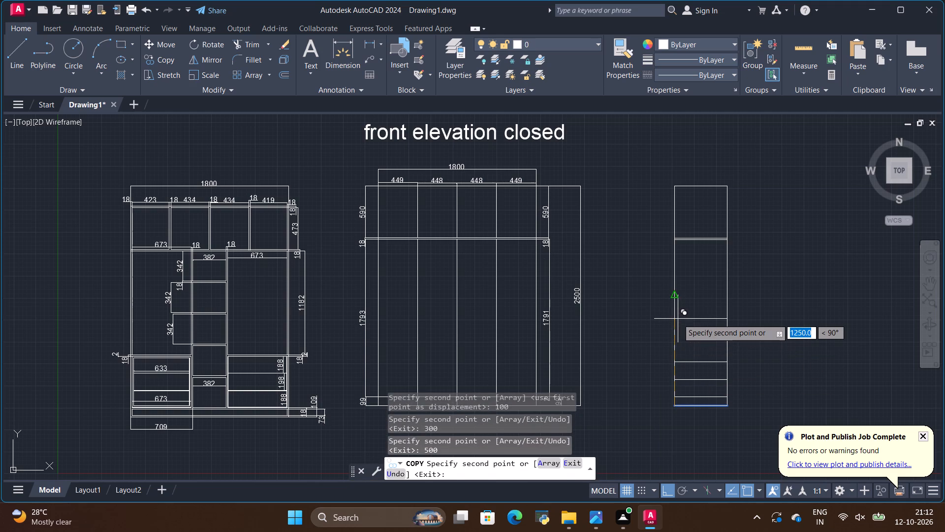
key("BackSpace")
key("7")
type("00")
key("Return")
key("Escape")
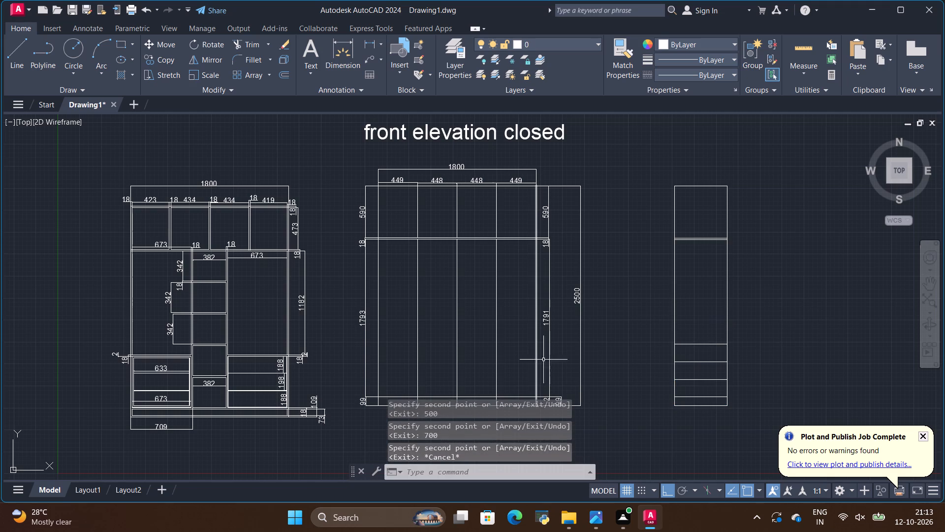
Examine the side section's plinth and drawer details in the wardrobe reference image and compare them with the drawn division lines.
key("alt+Tab")
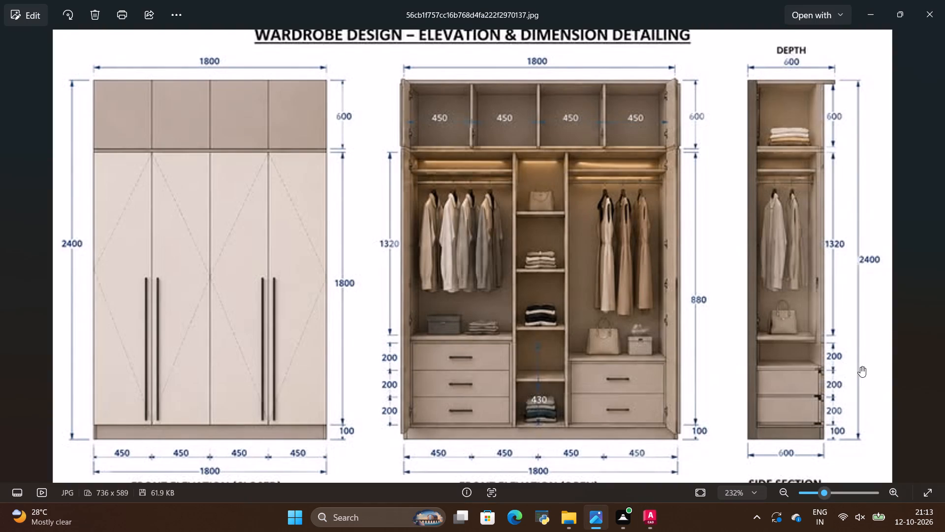
key("alt+Tab")
key("alt+Tab")
scroll(813, 426, "up", 2)
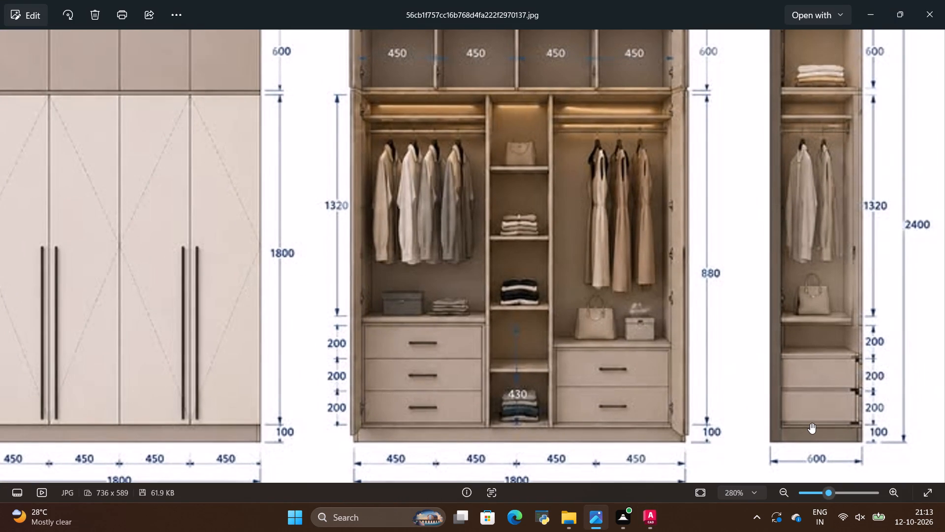
scroll(810, 423, "down", 3)
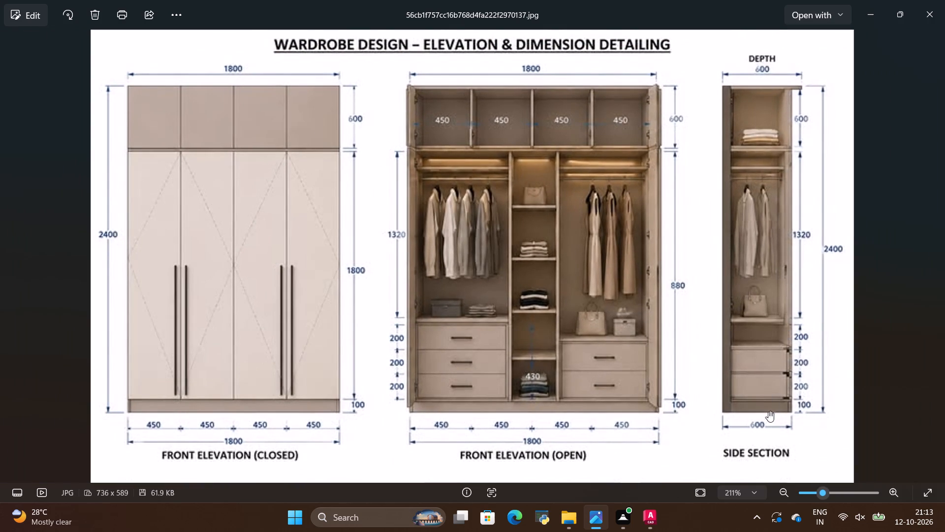
key("alt+Tab")
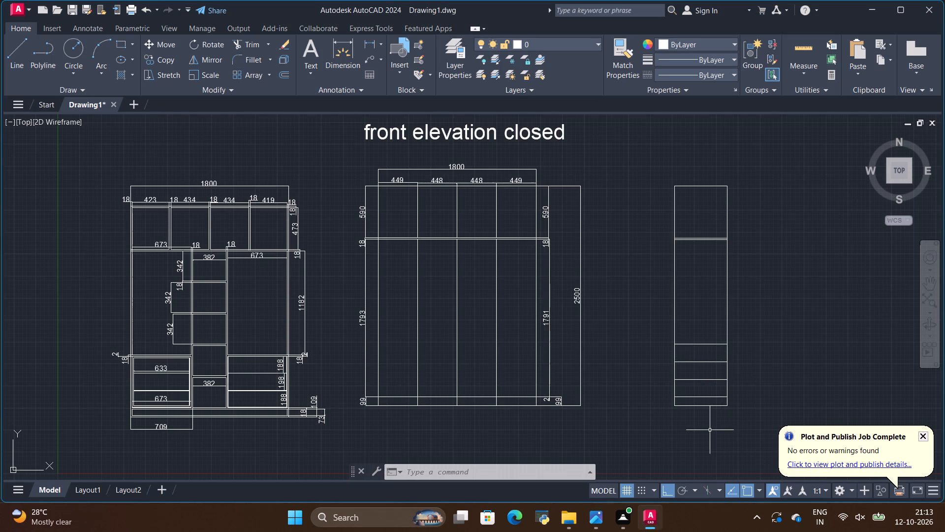
scroll(710, 430, "up", 1)
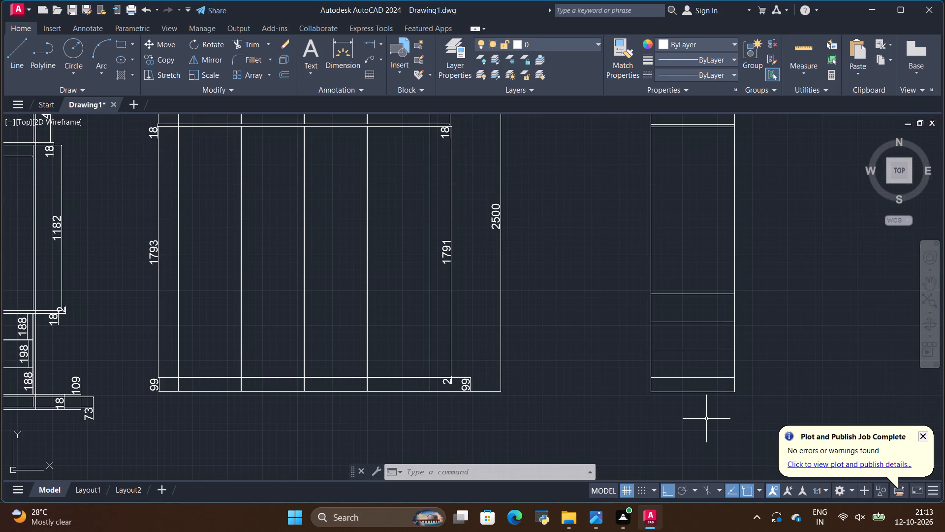
scroll(706, 418, "down", 1)
scroll(706, 418, "up", 1)
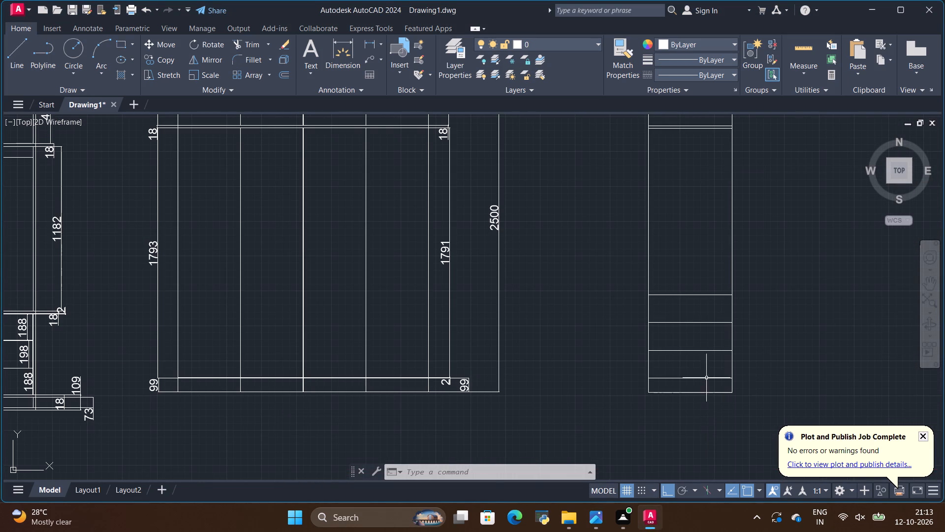
Check the drawer gaps in the reference image and copy the side section's four plinth and drawer division lines 1 upward.
left_click(701, 294)
left_click(708, 322)
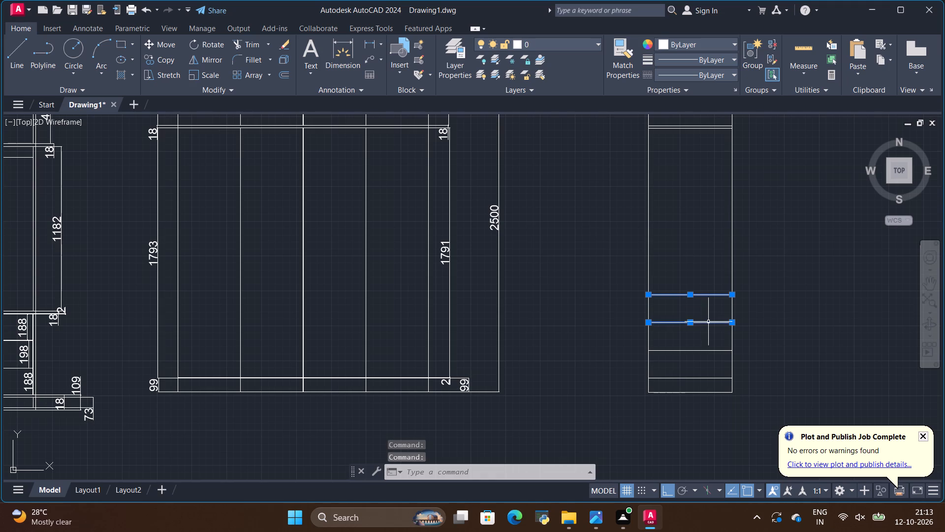
left_click(710, 352)
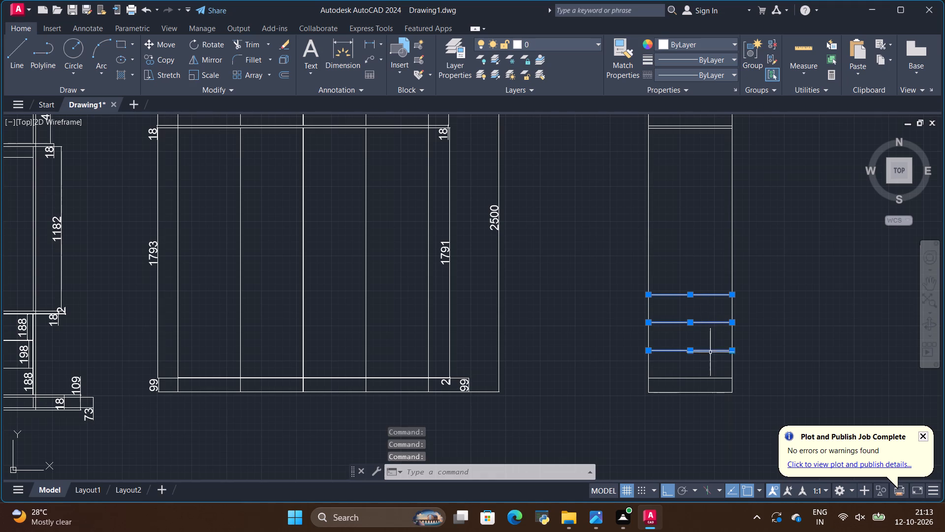
left_click(708, 379)
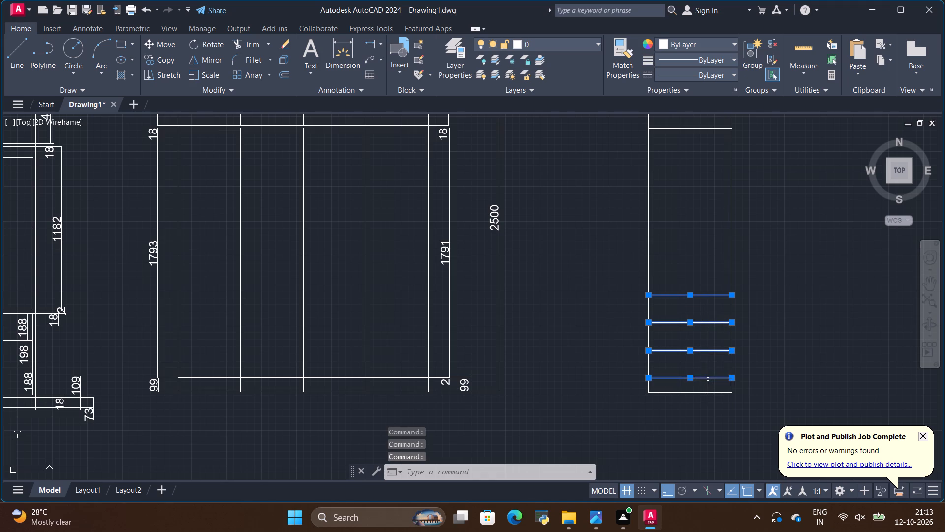
key("alt+Tab")
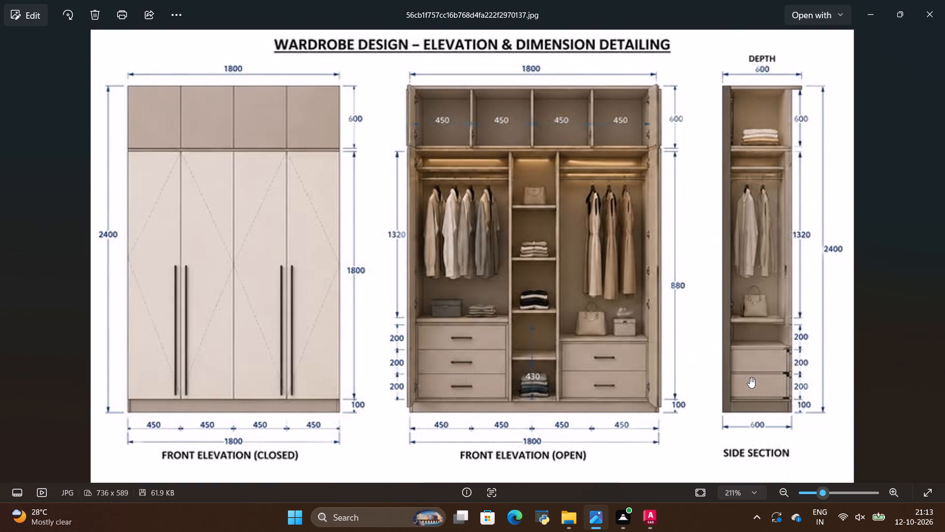
scroll(779, 398, "up", 5)
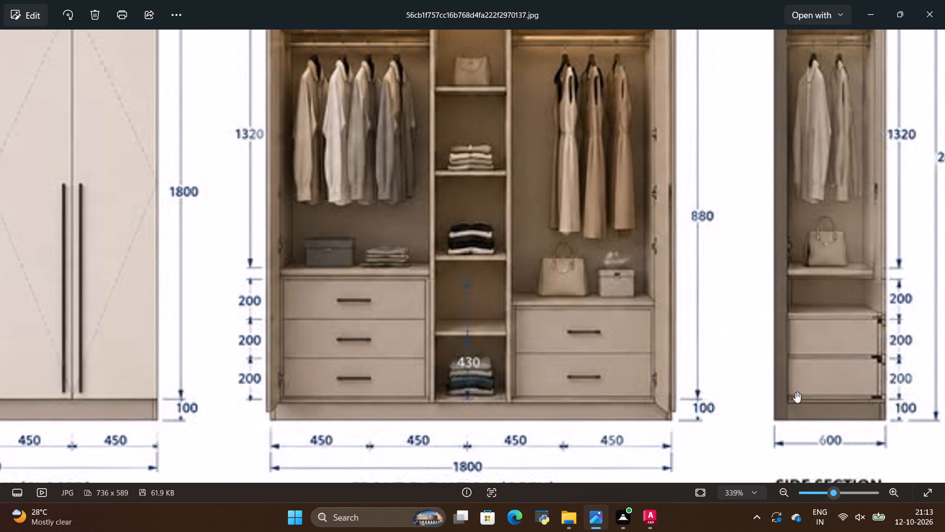
scroll(795, 392, "down", 4)
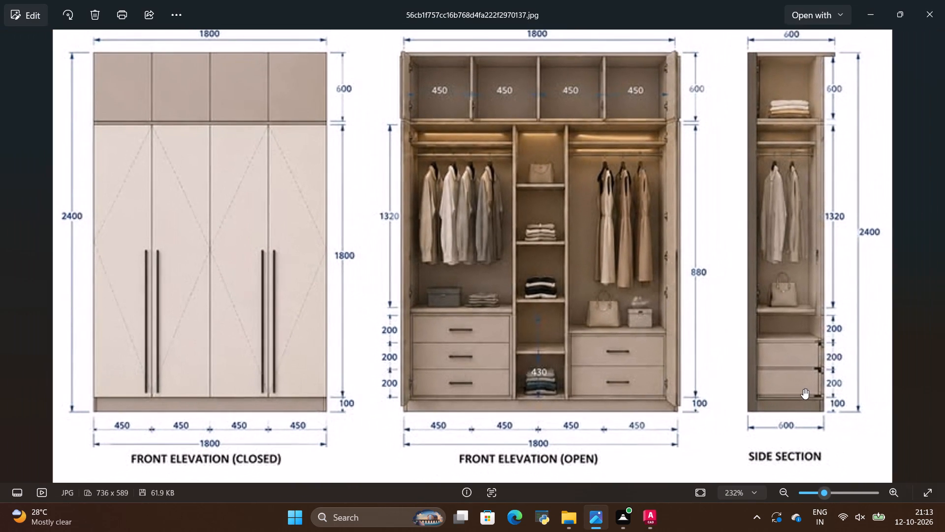
key("alt+Tab")
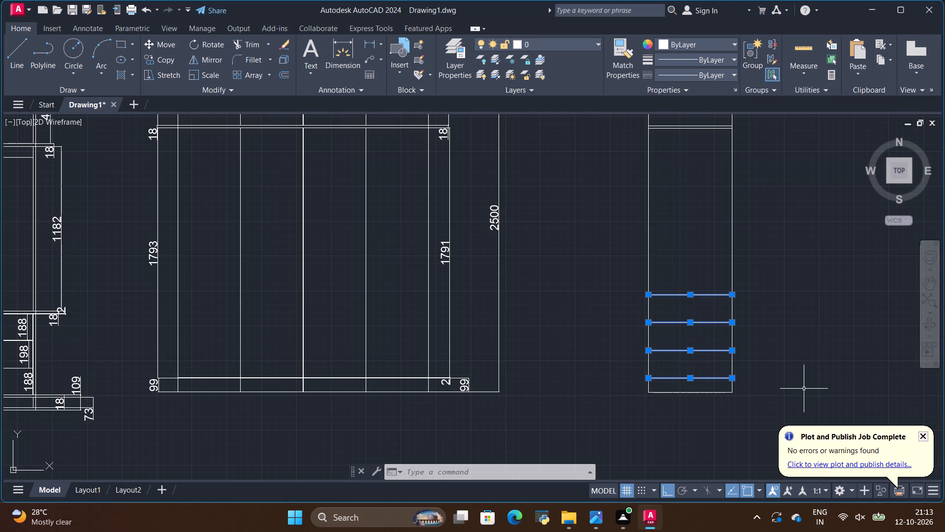
scroll(804, 389, "down", 1)
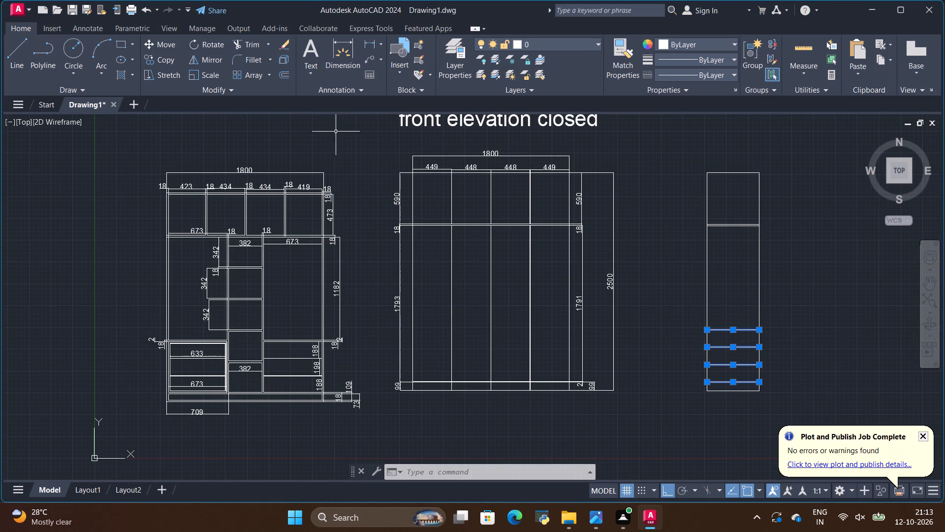
left_click(165, 59)
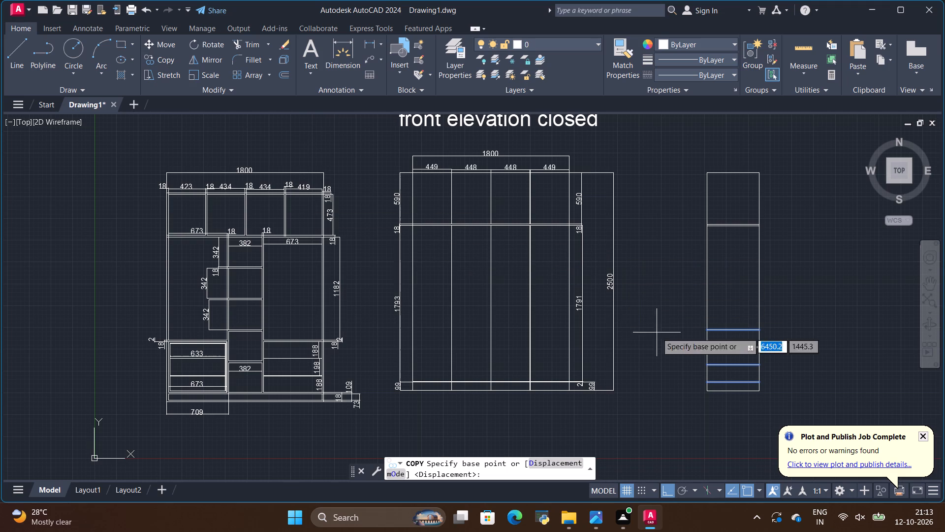
scroll(777, 338, "up", 2)
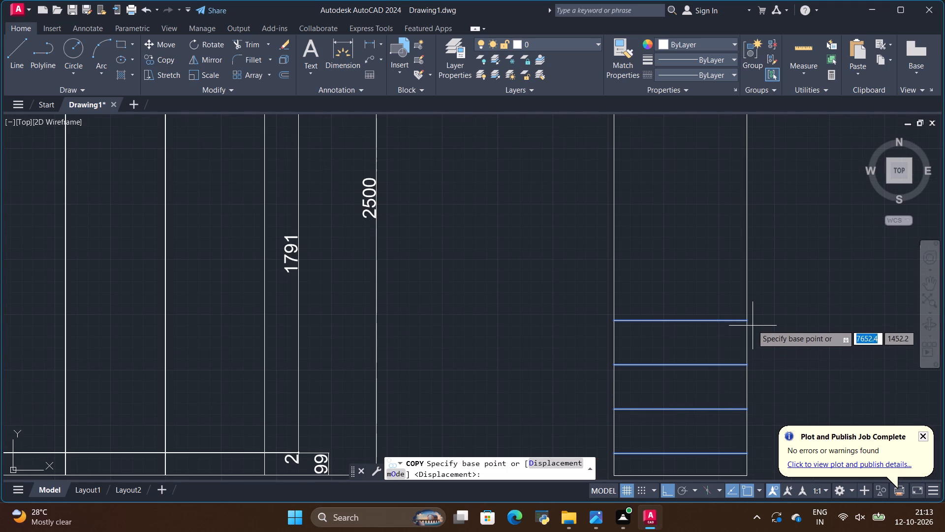
left_click(745, 320)
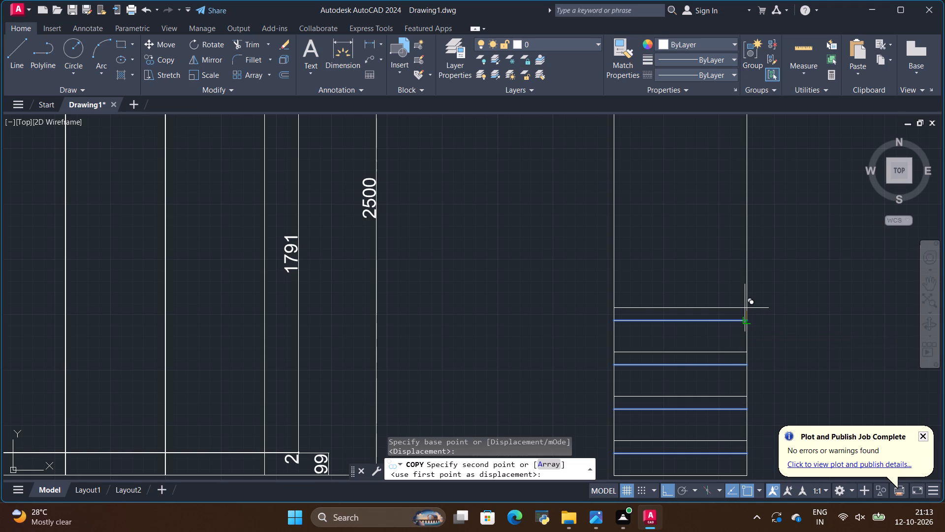
key("BackSpace")
key("BackSpace")
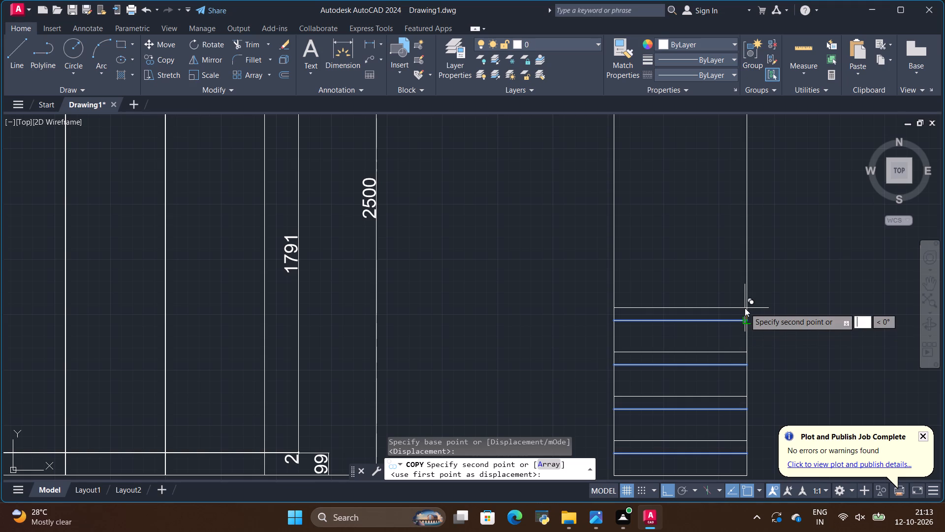
key("BackSpace")
key("1")
key("Return")
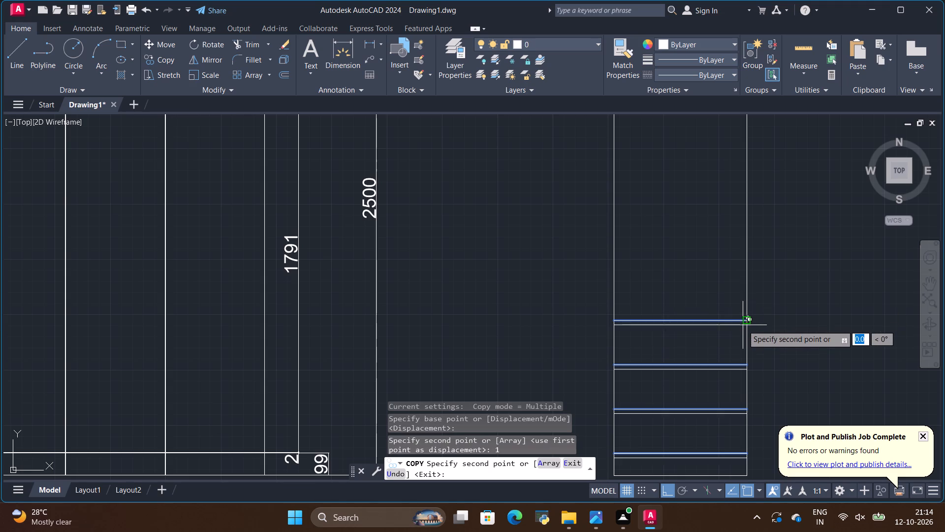
Copy the same four division lines 1 downward so each division has a line on both sides.
key("BackSpace")
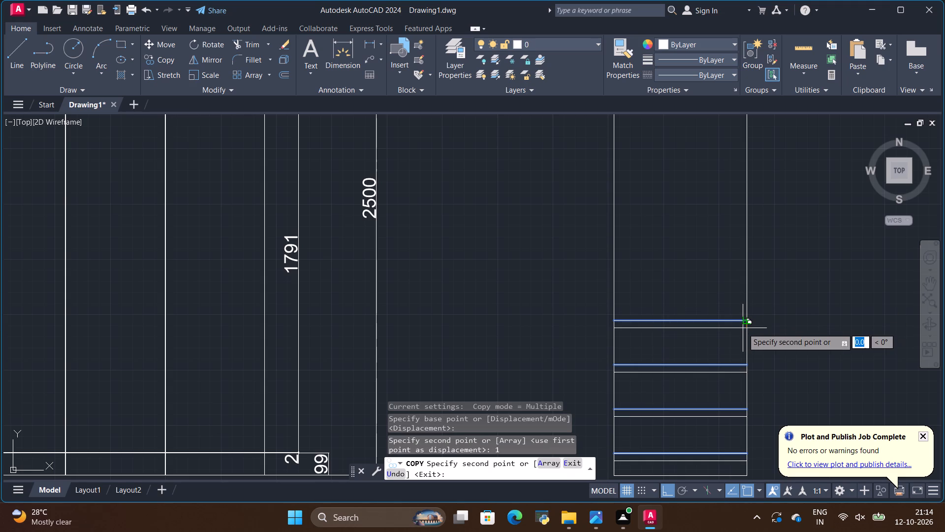
key("1")
key("Return")
scroll(719, 342, "up", 2)
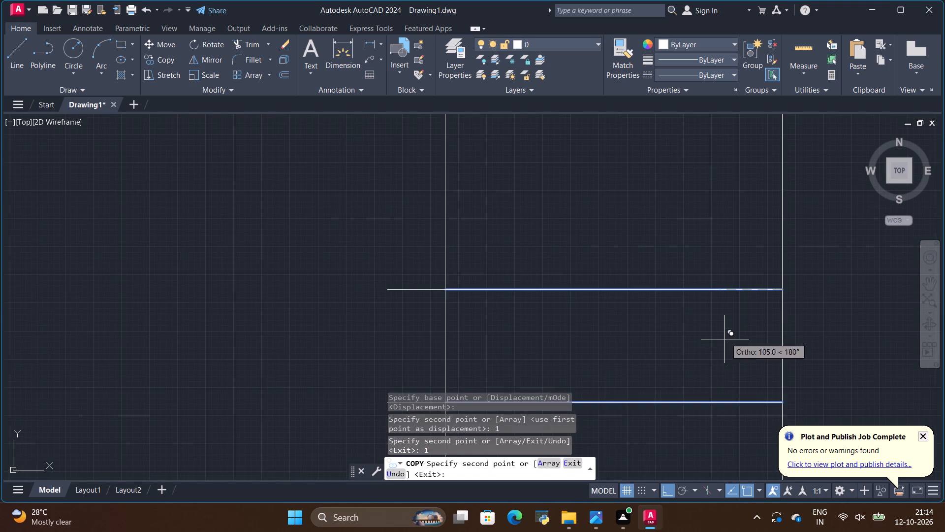
scroll(786, 303, "up", 5)
key("Escape")
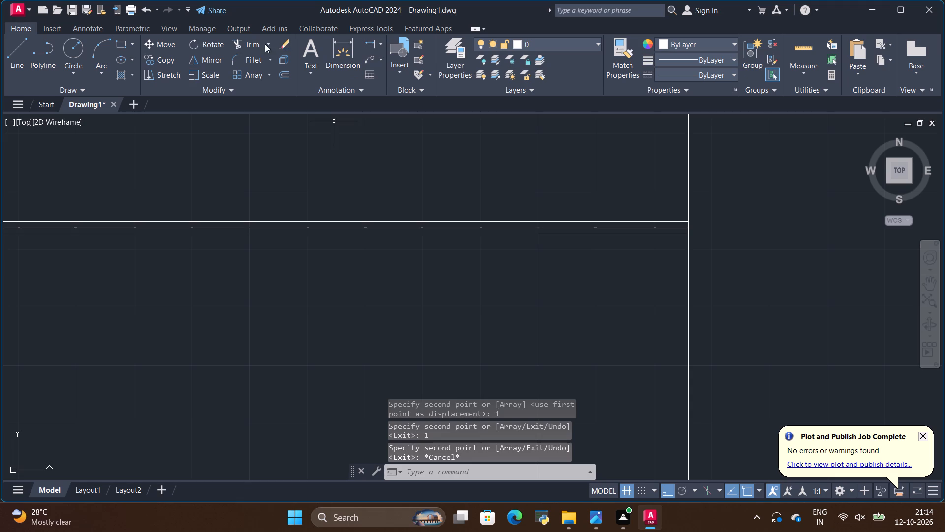
Trim away the middle of the three lines at the topmost drawer division in the side section.
left_click(248, 44)
scroll(656, 224, "up", 2)
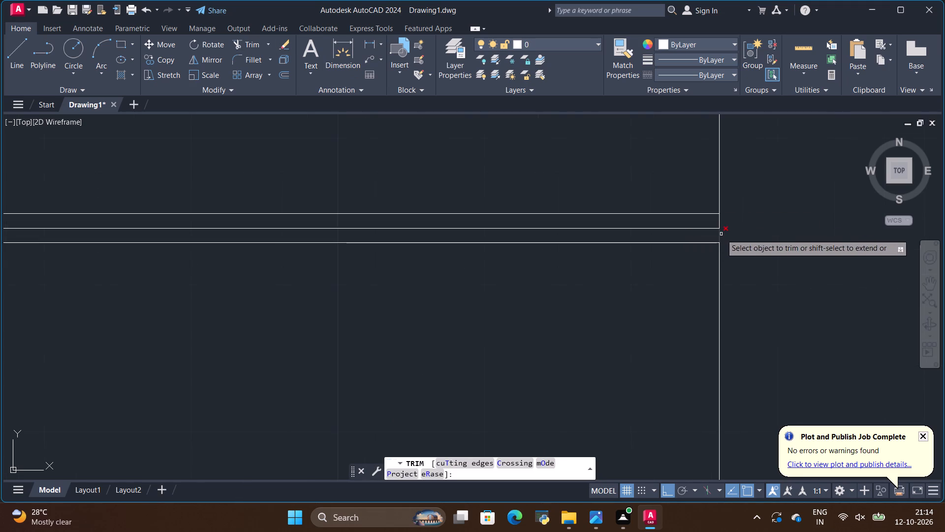
scroll(722, 234, "up", 1)
left_click_drag(706, 213, 704, 234)
scroll(740, 226, "down", 4)
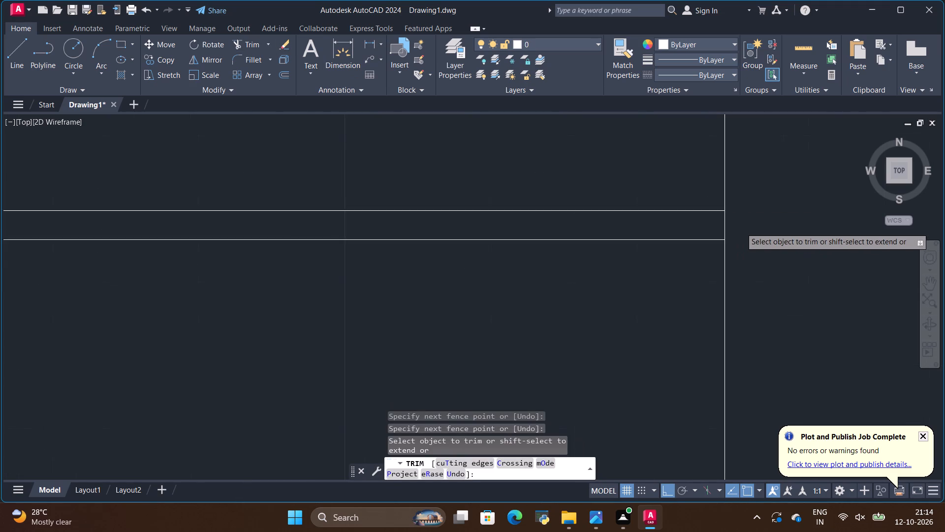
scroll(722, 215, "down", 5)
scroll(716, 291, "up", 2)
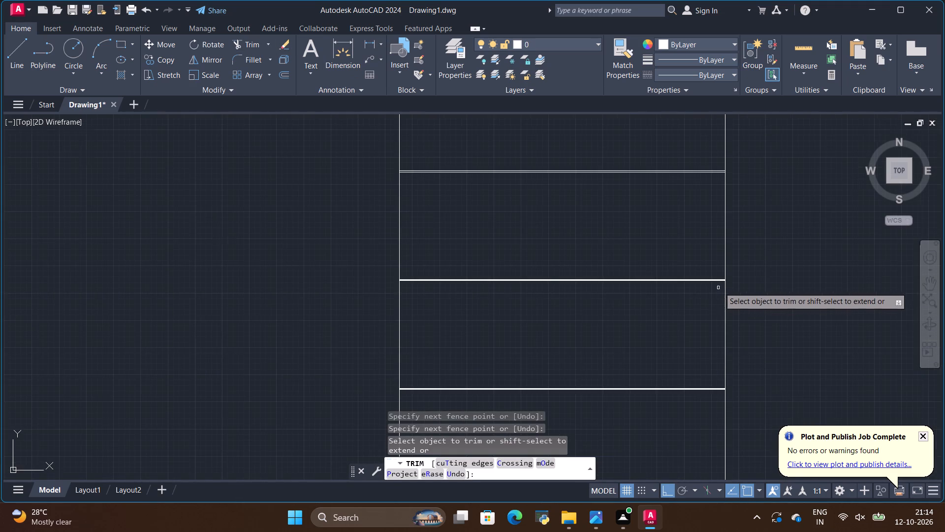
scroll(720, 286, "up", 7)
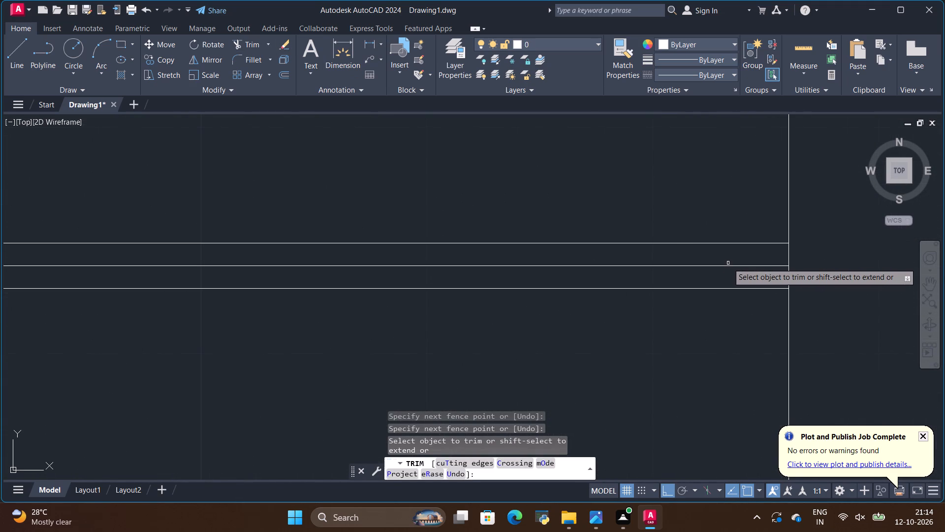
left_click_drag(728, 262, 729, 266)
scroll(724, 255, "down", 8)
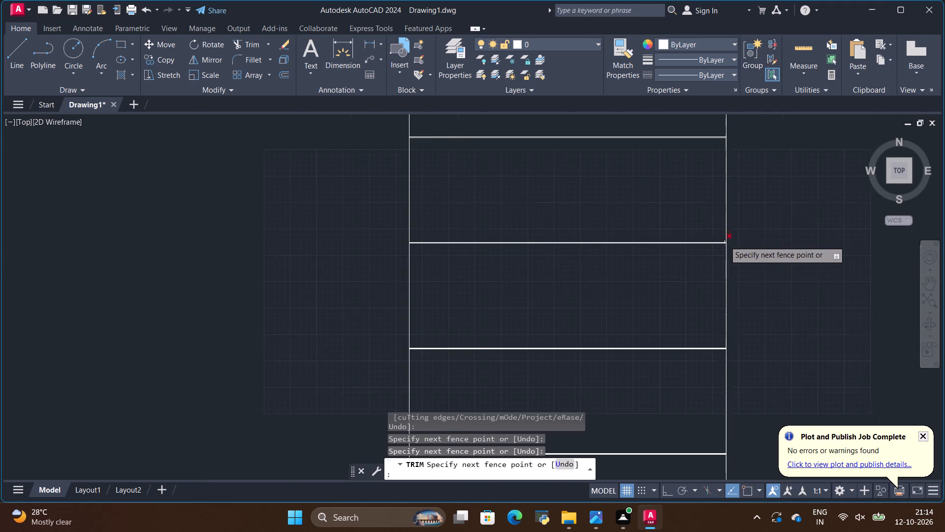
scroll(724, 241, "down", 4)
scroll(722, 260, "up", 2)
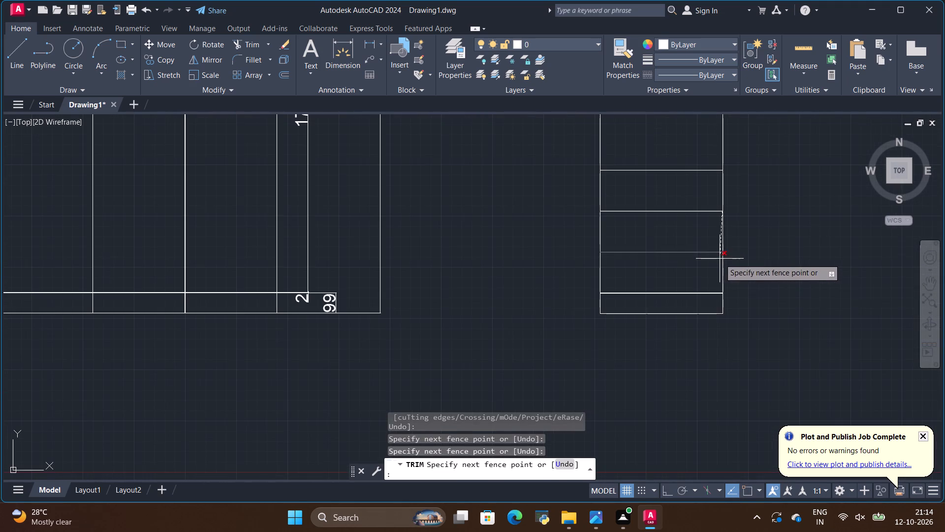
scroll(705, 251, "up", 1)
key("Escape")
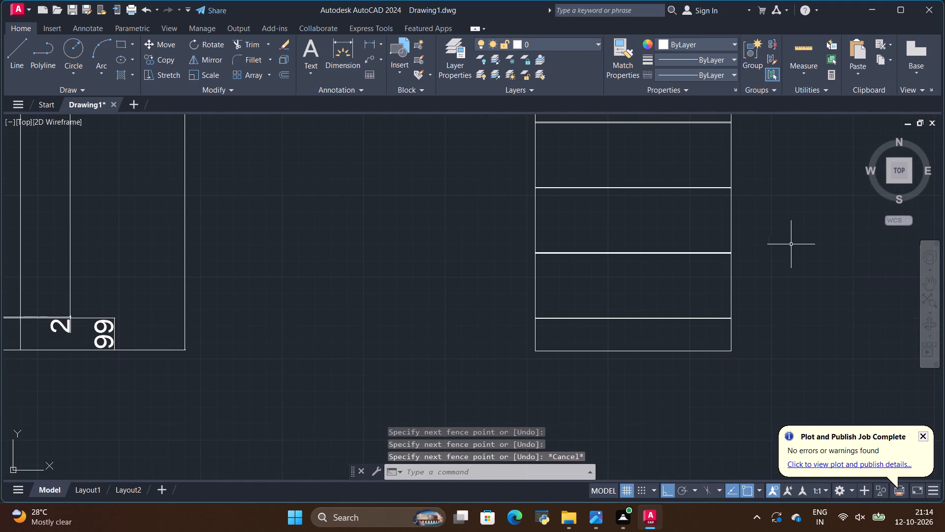
Trim away the middle line at one of the side section's three divisions that still have three lines.
scroll(753, 234, "up", 1)
scroll(685, 161, "up", 5)
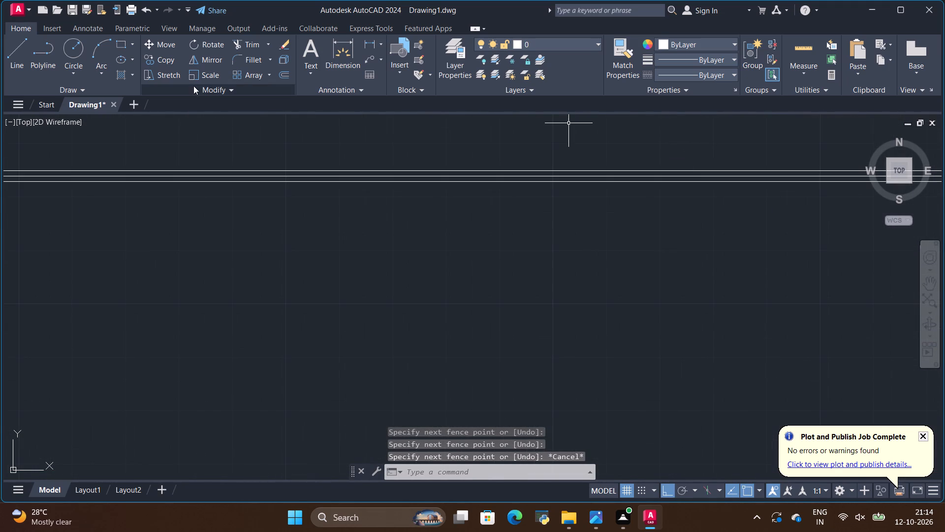
left_click(253, 44)
scroll(722, 182, "up", 2)
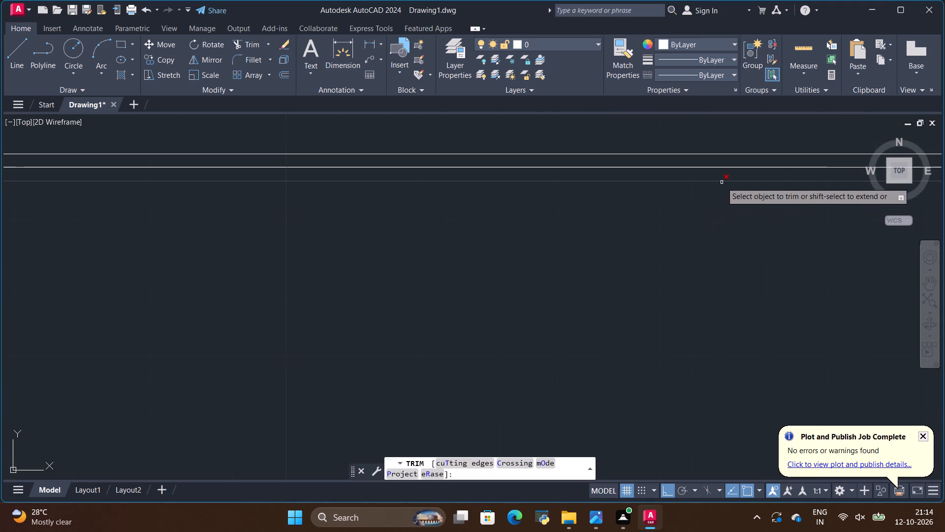
scroll(721, 163, "up", 1)
left_click_drag(721, 163, 726, 177)
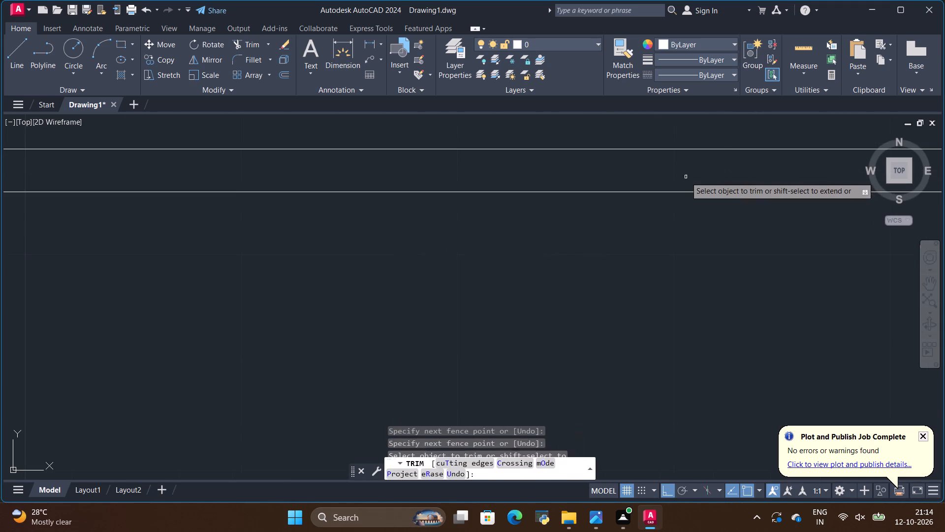
Trim away the middle line at another side section division that still has three lines.
scroll(686, 177, "down", 12)
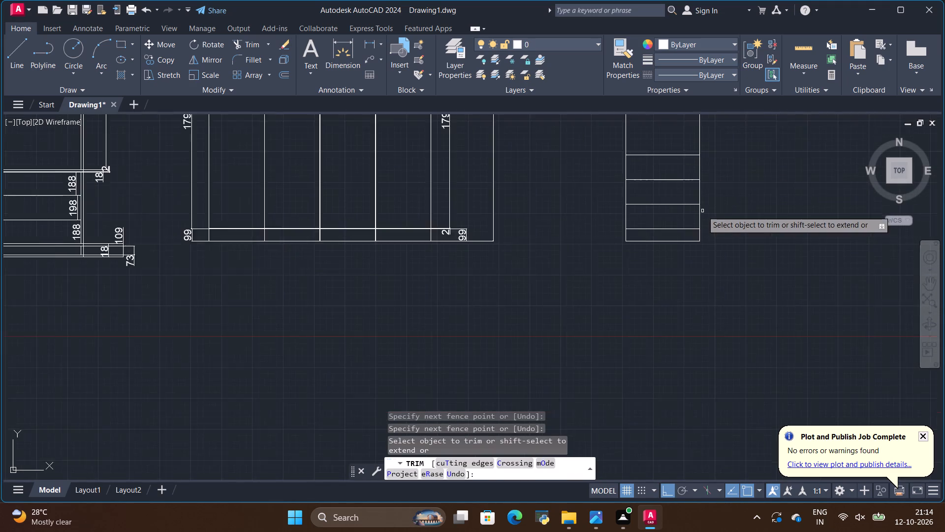
scroll(691, 169, "up", 6)
scroll(702, 223, "up", 1)
scroll(715, 232, "down", 2)
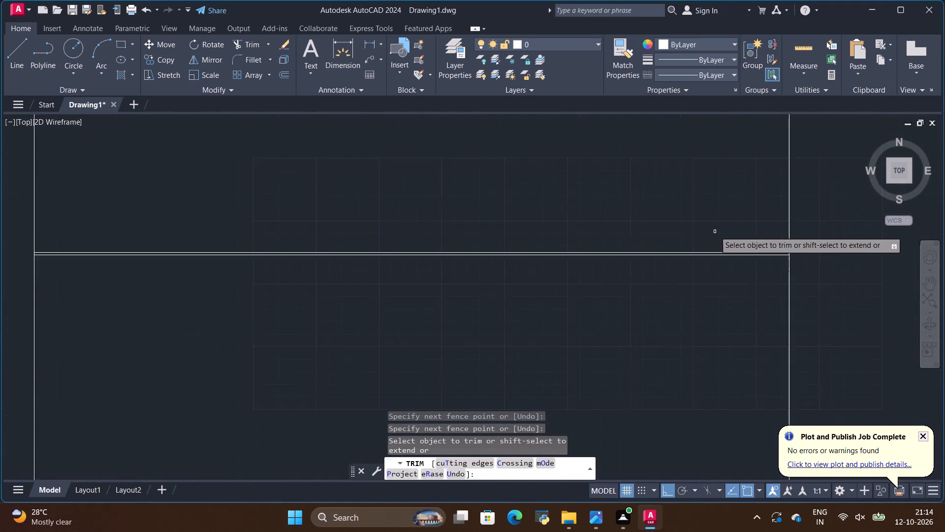
scroll(716, 229, "down", 5)
scroll(707, 271, "up", 4)
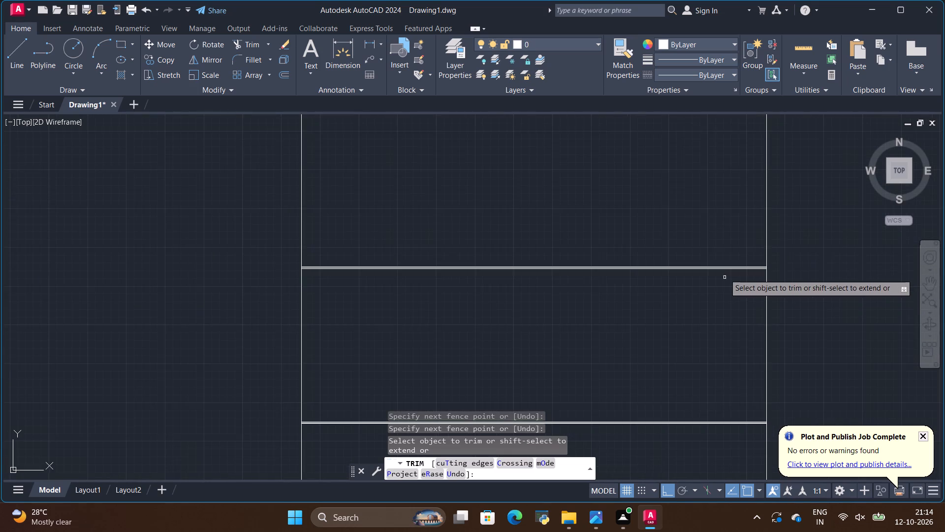
scroll(724, 269, "up", 3)
scroll(774, 249, "up", 4)
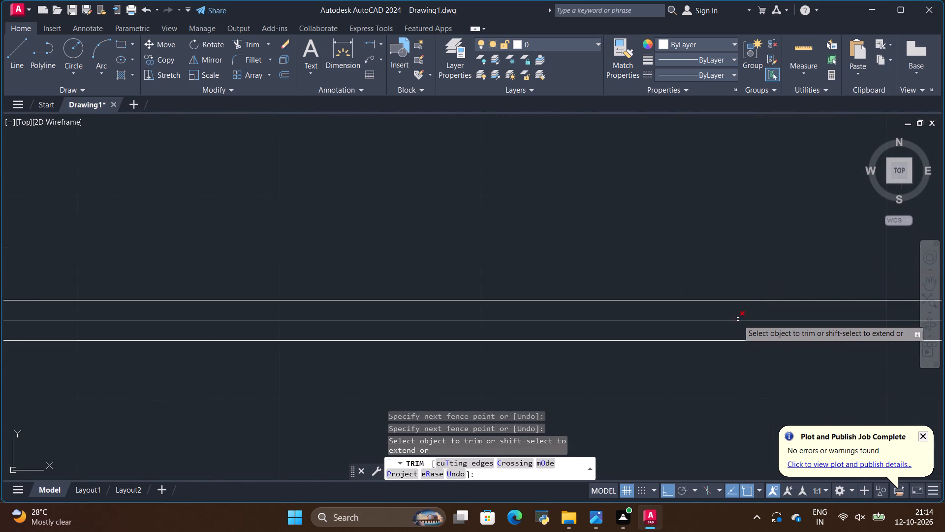
scroll(738, 319, "up", 2)
left_click_drag(736, 308, 745, 337)
Trim away the middle line at the last side section division that still has three lines.
scroll(705, 282, "down", 8)
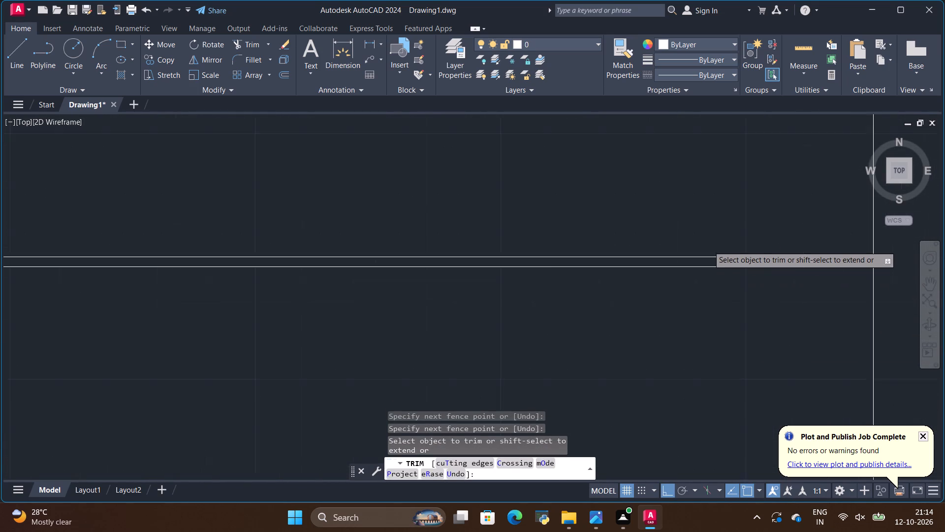
scroll(710, 240, "down", 3)
scroll(706, 338, "up", 9)
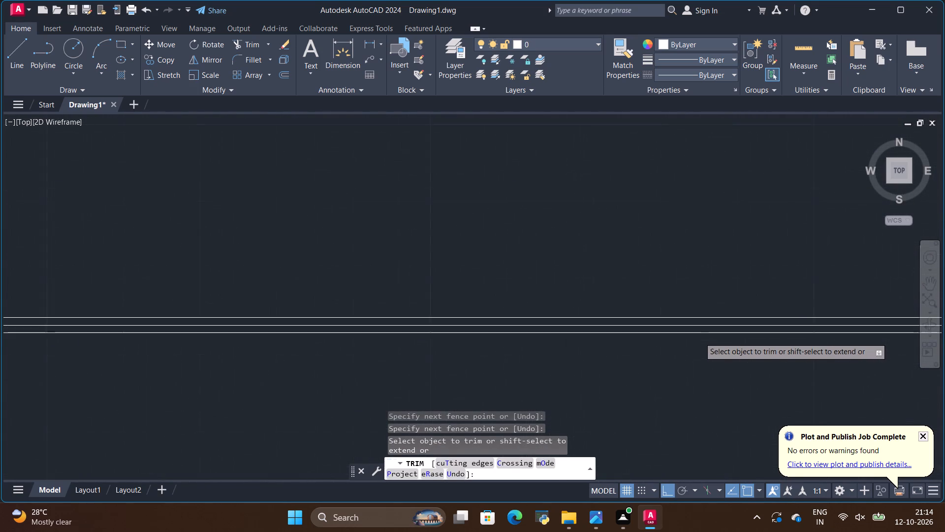
left_click_drag(707, 275, 716, 301)
scroll(714, 302, "down", 7)
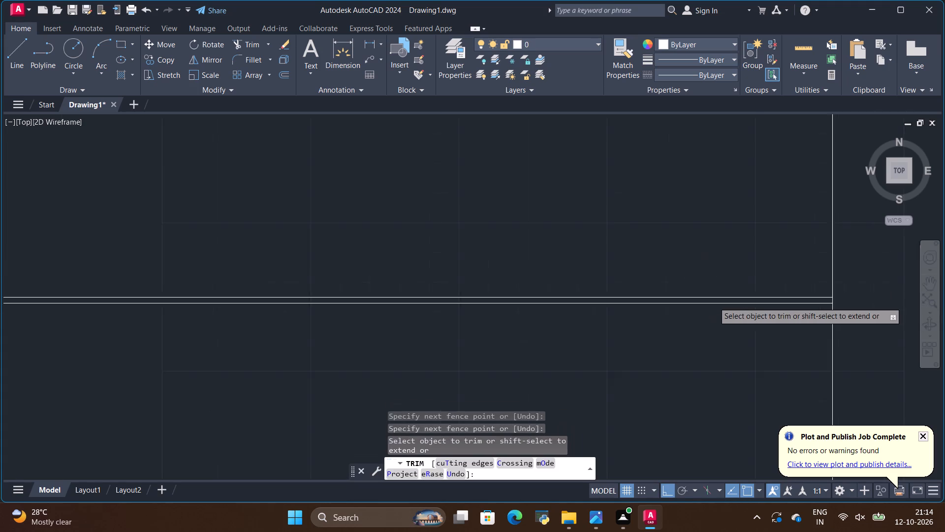
scroll(714, 302, "down", 10)
scroll(714, 292, "up", 3)
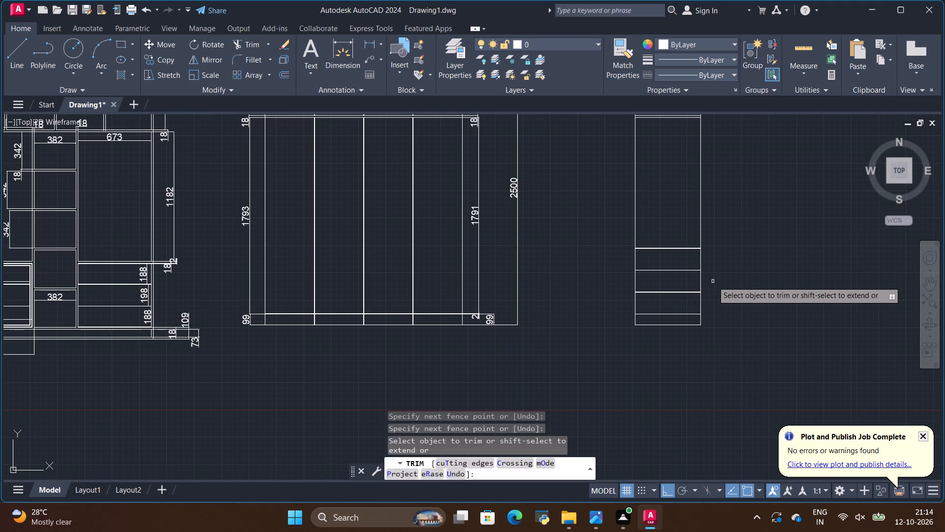
scroll(713, 281, "down", 1)
scroll(688, 171, "up", 5)
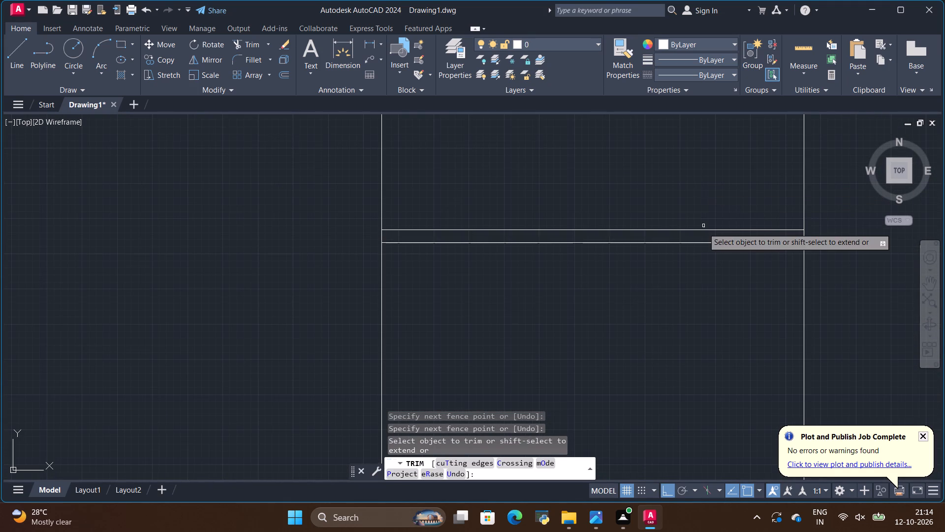
scroll(703, 234, "down", 4)
key("Escape")
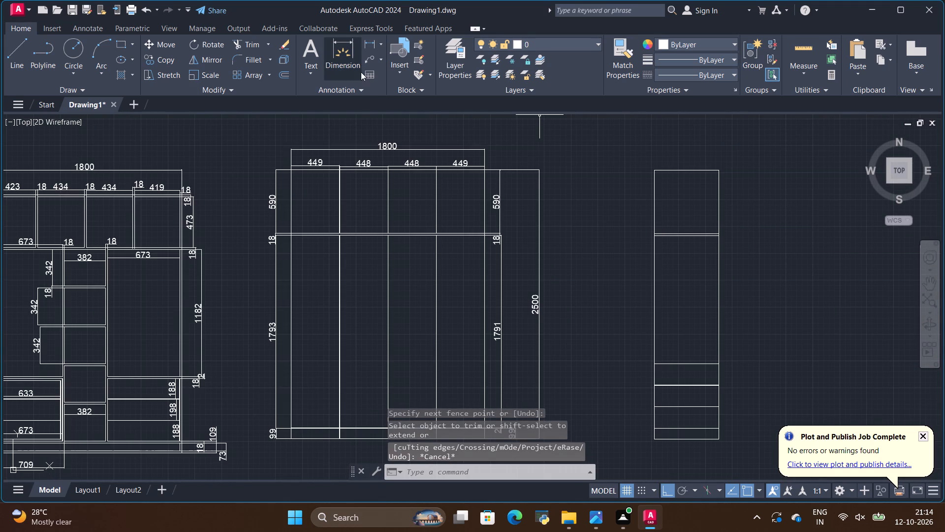
Dimension the overall depth of the side section, placing the dimension above its top edge.
left_click(347, 46)
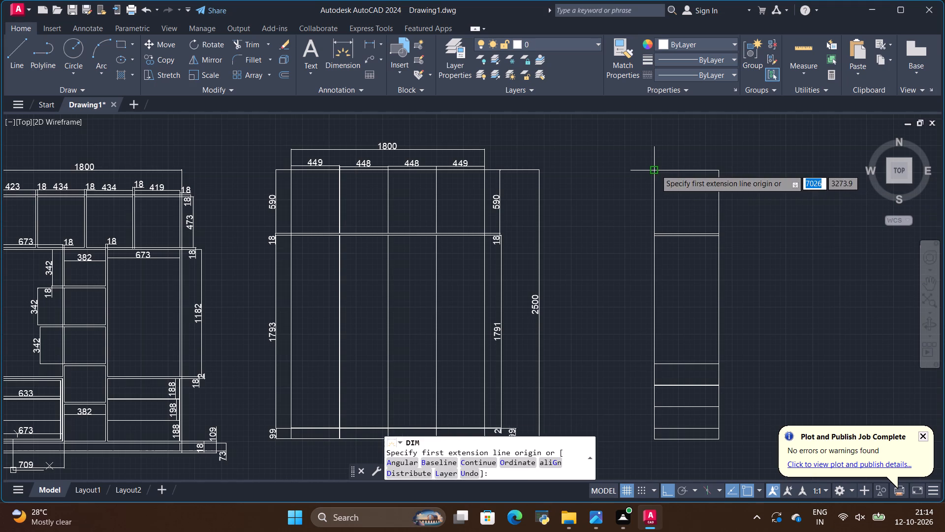
left_click(656, 169)
left_click(718, 170)
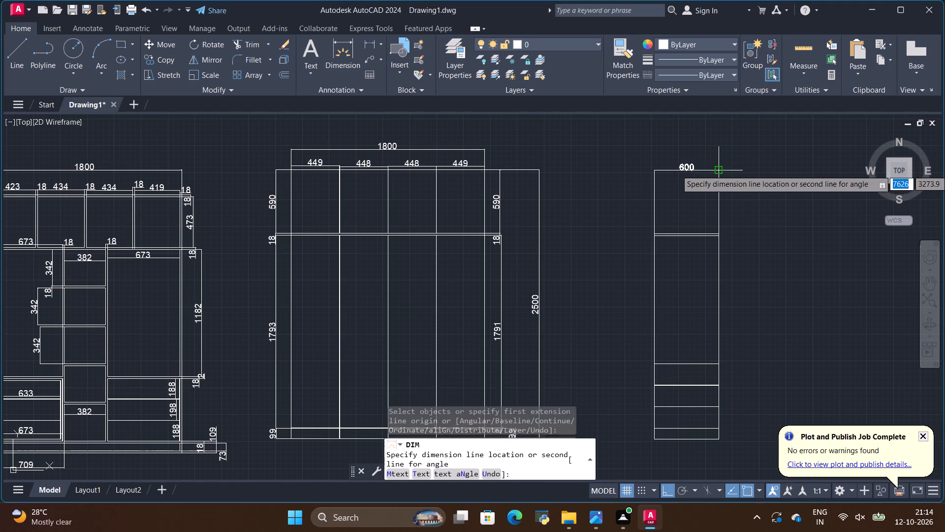
left_click(714, 152)
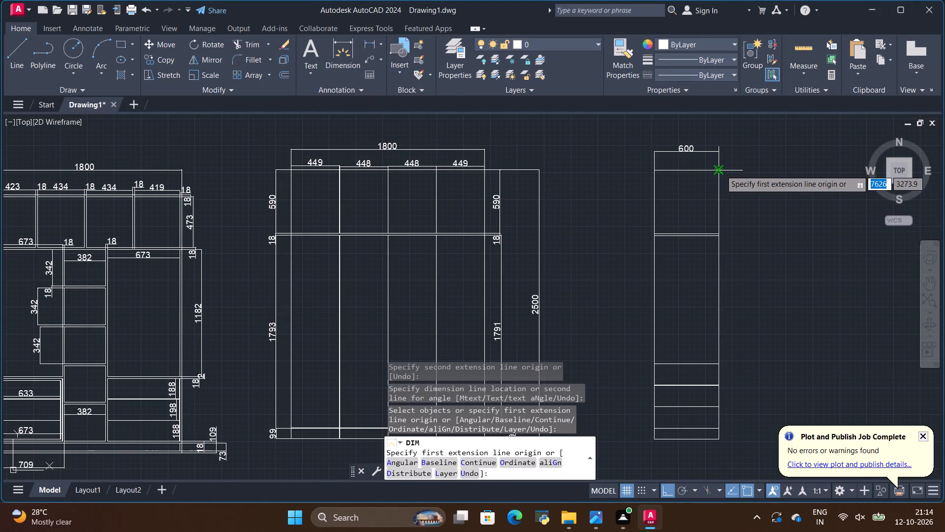
Dimension the side section's upper compartment height from the top edge to the shelf's upper line, outside the right edge.
left_click(721, 170)
scroll(714, 230, "up", 4)
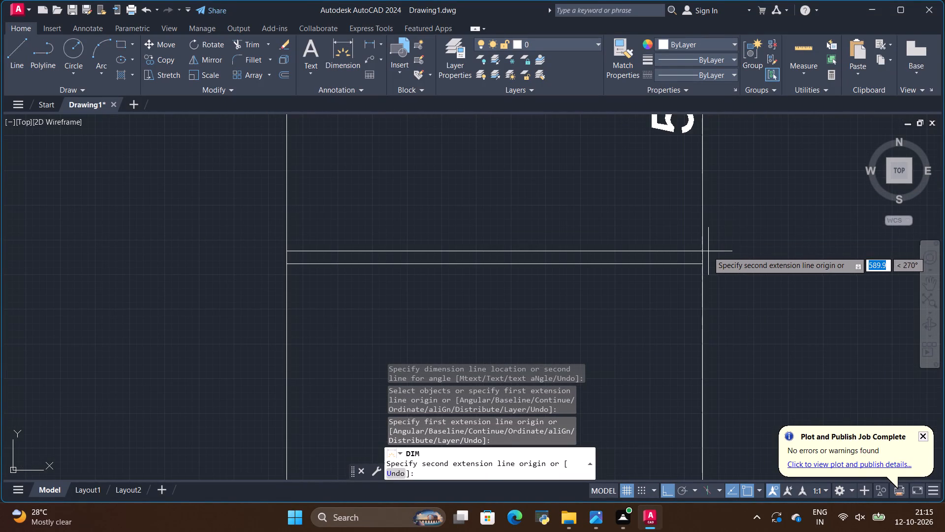
left_click(701, 253)
scroll(753, 272, "down", 3)
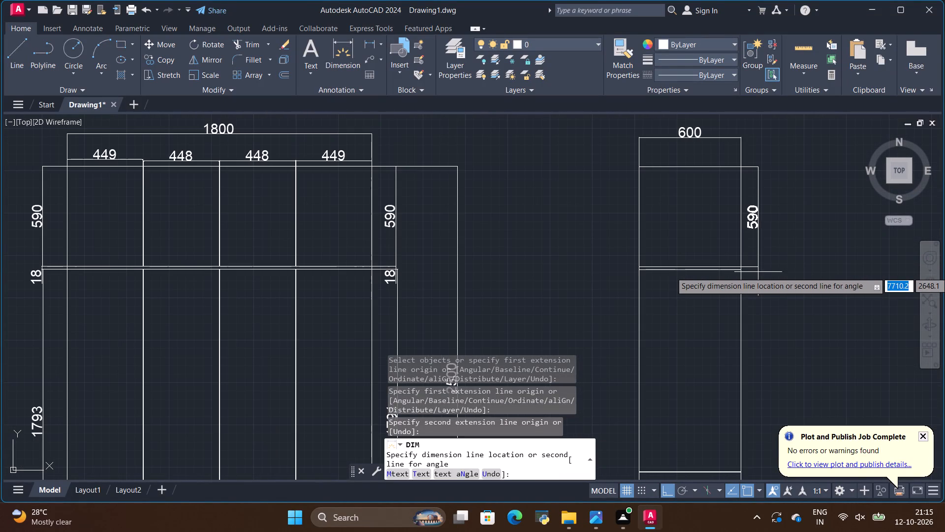
left_click(770, 270)
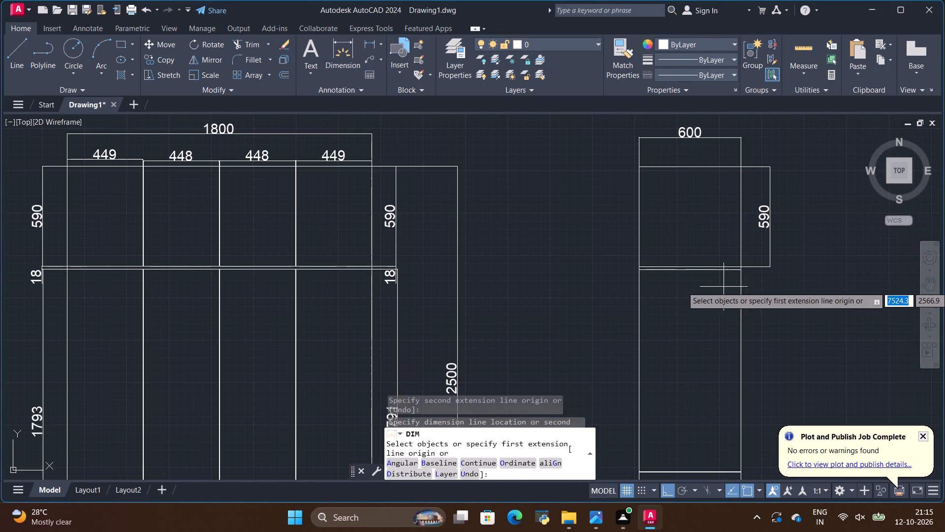
Dimension the thickness of the side section's upper shelf, placing the dimension outside the right edge.
scroll(723, 287, "up", 2)
scroll(766, 239, "up", 2)
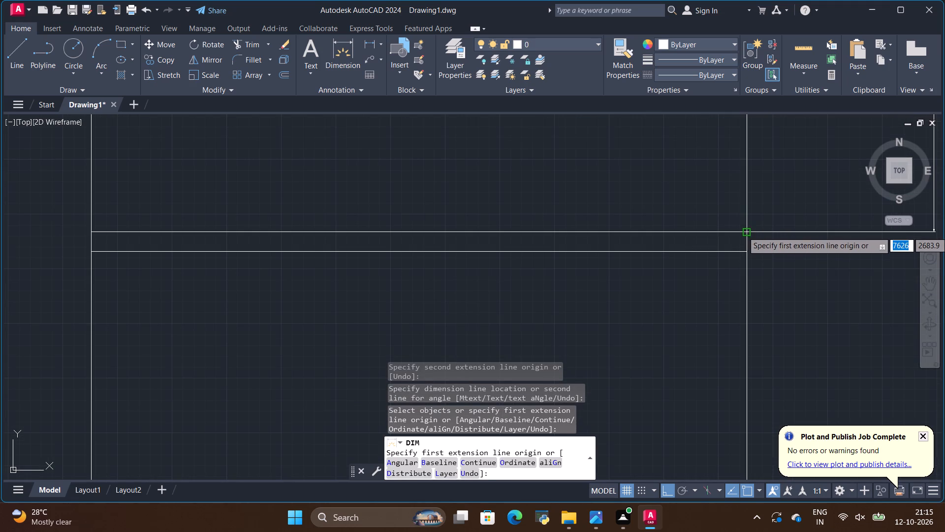
left_click(747, 232)
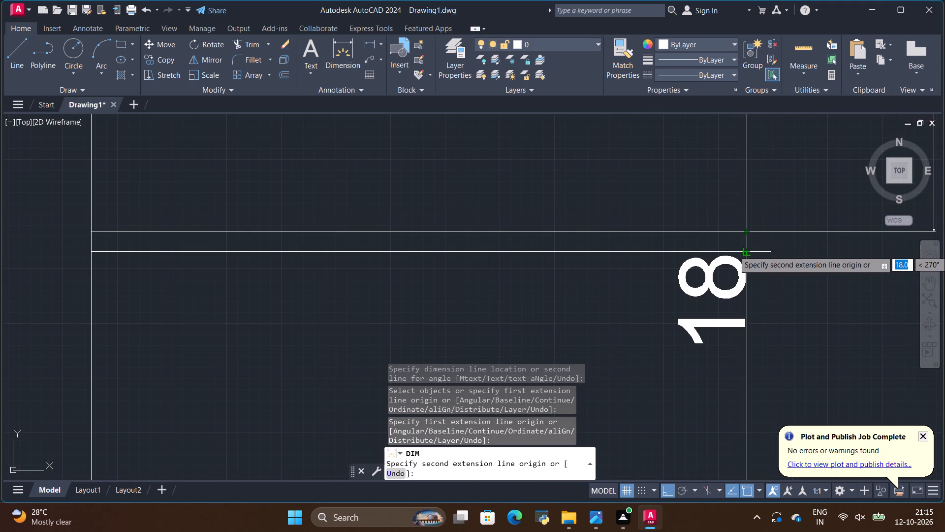
left_click(747, 251)
scroll(650, 253, "down", 2)
left_click(781, 264)
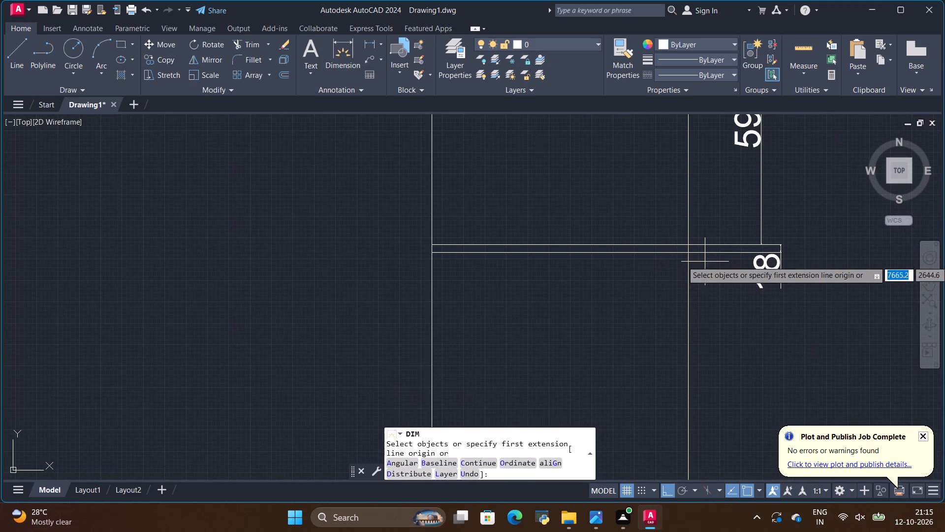
Dimension the height from the shelf's underside to the upper line of the topmost drawer division, outside the section's right edge.
left_click(689, 253)
scroll(686, 294, "down", 5)
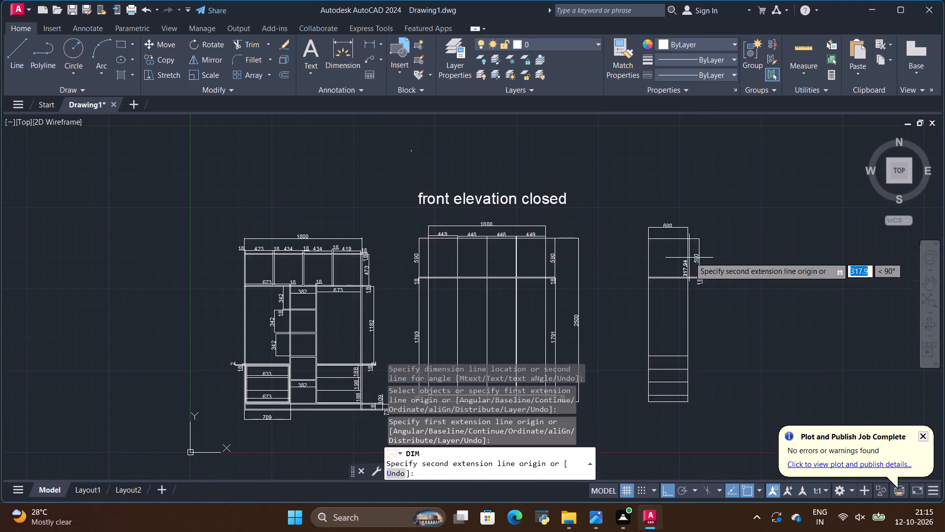
scroll(690, 257, "down", 2)
scroll(690, 278, "up", 3)
scroll(669, 346, "up", 5)
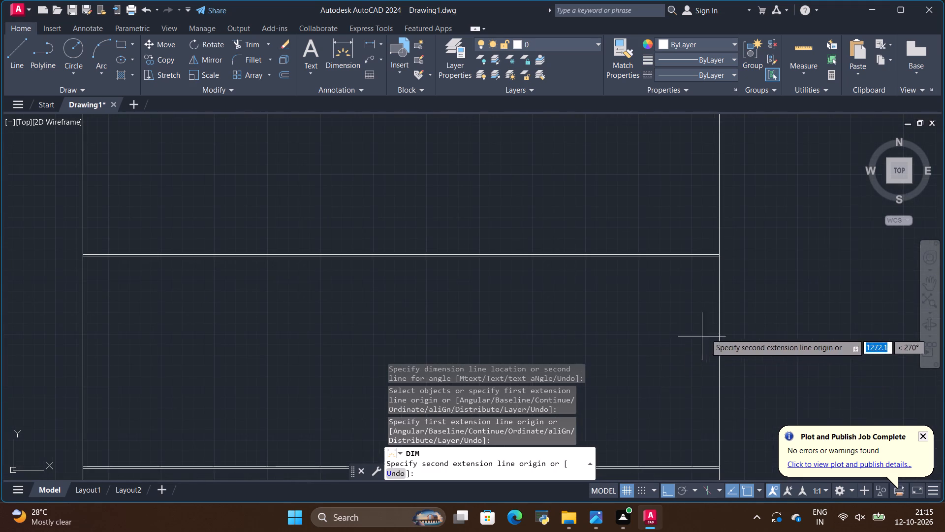
scroll(730, 250, "up", 4)
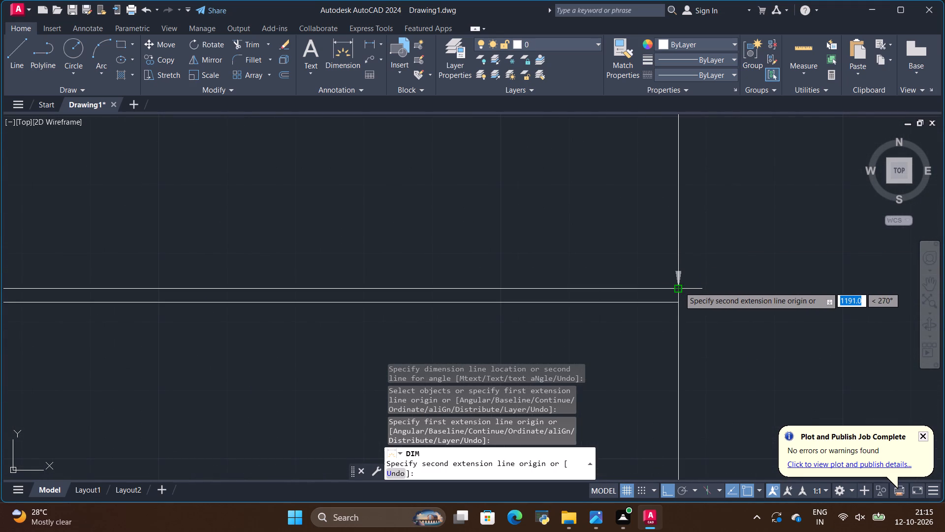
left_click(679, 287)
scroll(714, 302, "down", 7)
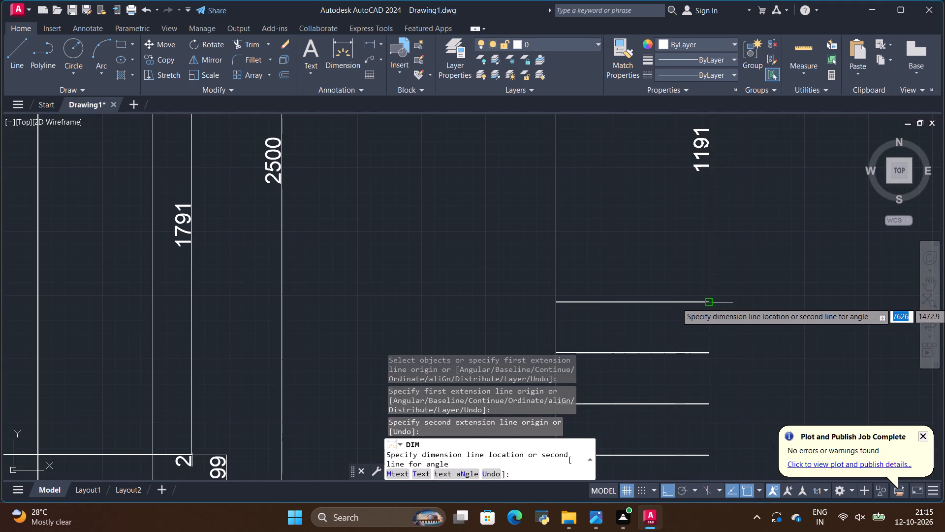
left_click(745, 307)
Dimension the top drawer gap from the topmost division's lower line to the second division's upper line, outside the side section's right edge.
scroll(715, 358, "up", 3)
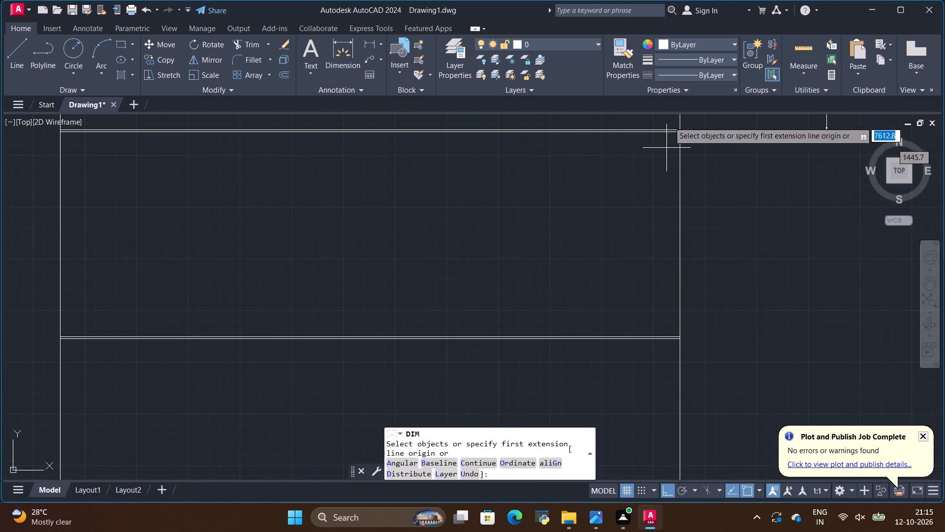
scroll(691, 129, "up", 5)
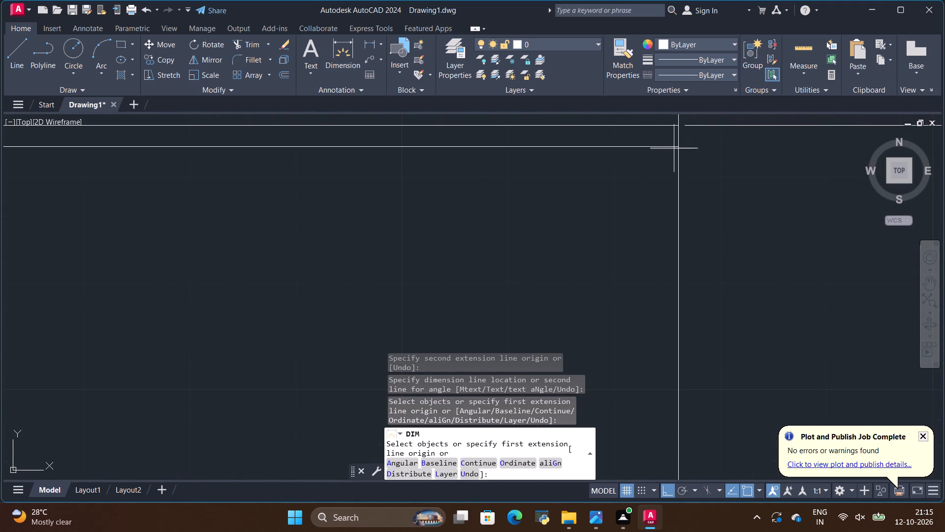
left_click(675, 148)
scroll(674, 248, "down", 6)
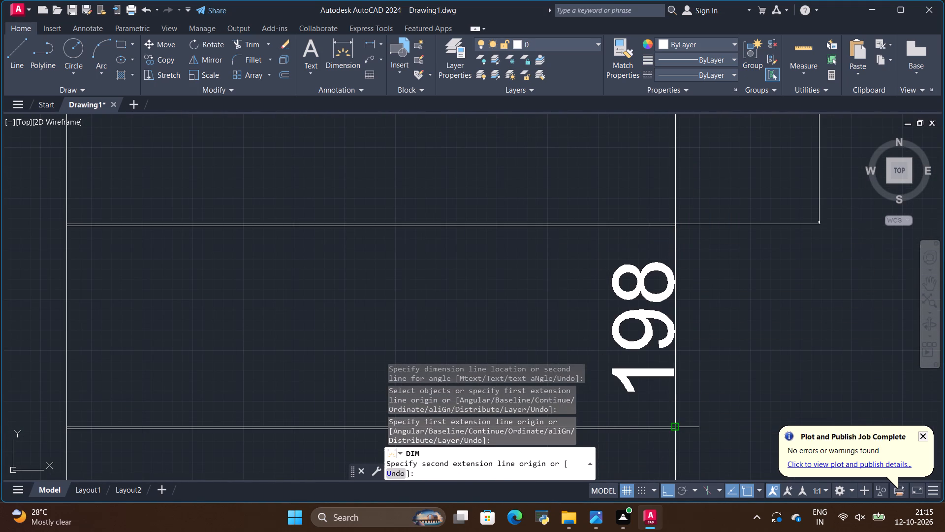
left_click(672, 427)
left_click(814, 412)
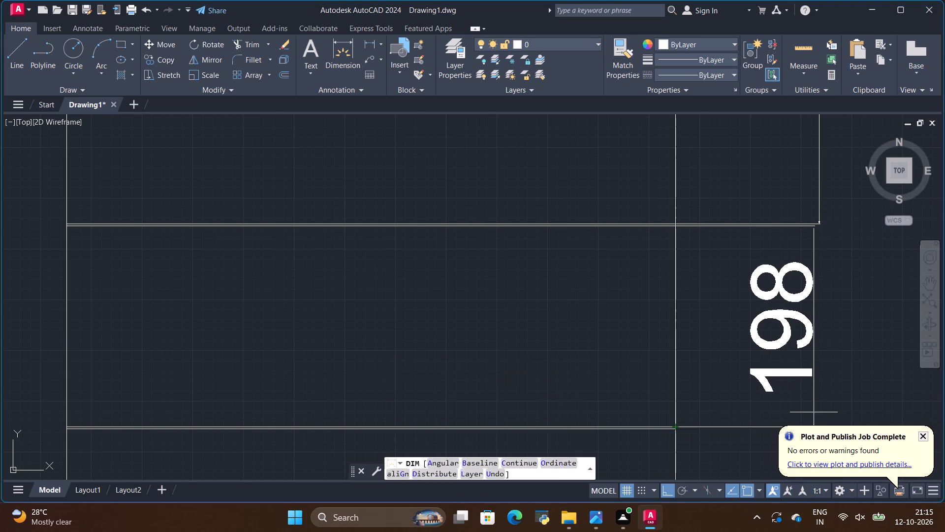
Dimension the middle drawer gap from the second division's lower line to the third division's upper line, outside the side section's right edge.
scroll(736, 239, "down", 4)
scroll(722, 278, "up", 5)
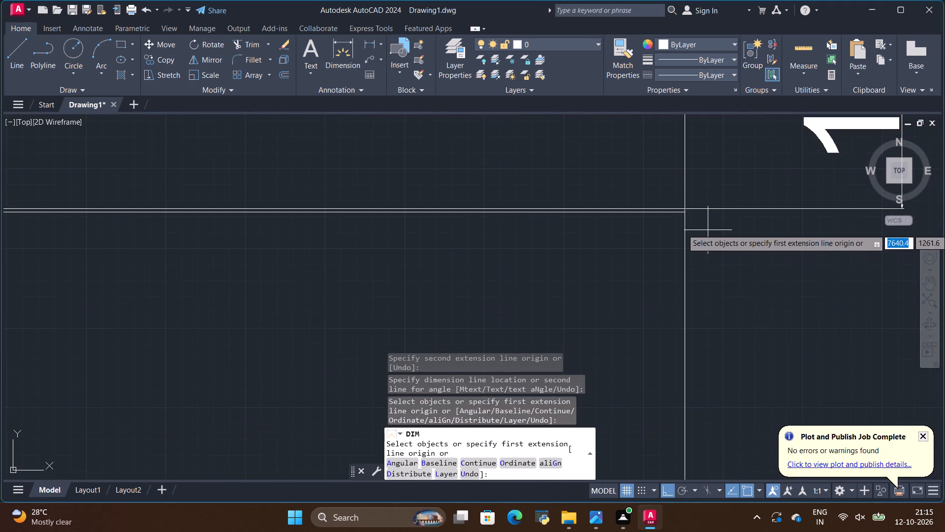
scroll(670, 200, "up", 2)
scroll(697, 231, "up", 1)
left_click(702, 233)
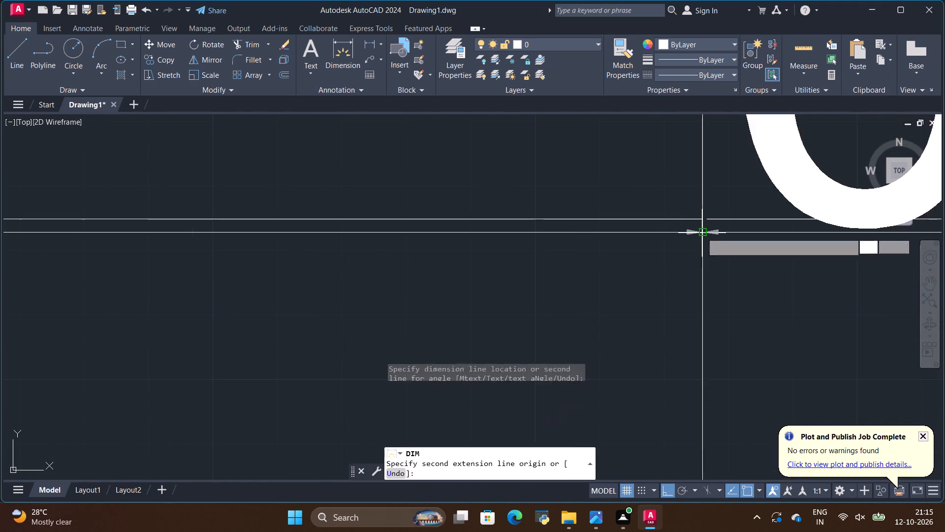
scroll(702, 266, "down", 4)
scroll(700, 225, "down", 4)
scroll(700, 270, "up", 5)
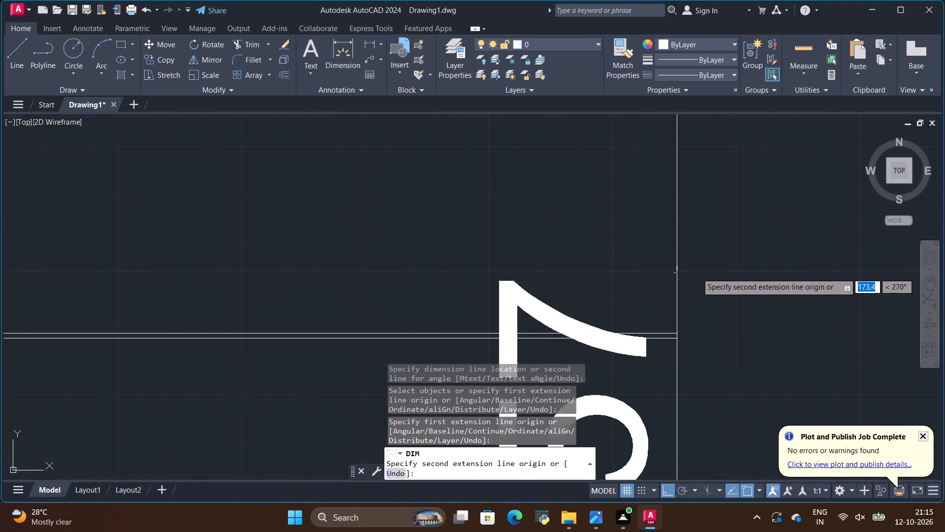
left_click(676, 335)
scroll(667, 336, "down", 2)
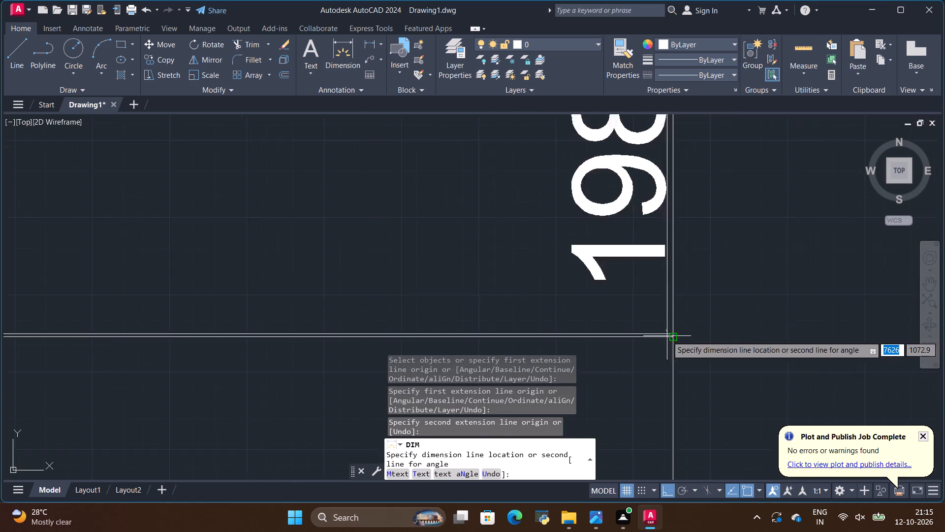
scroll(667, 336, "down", 2)
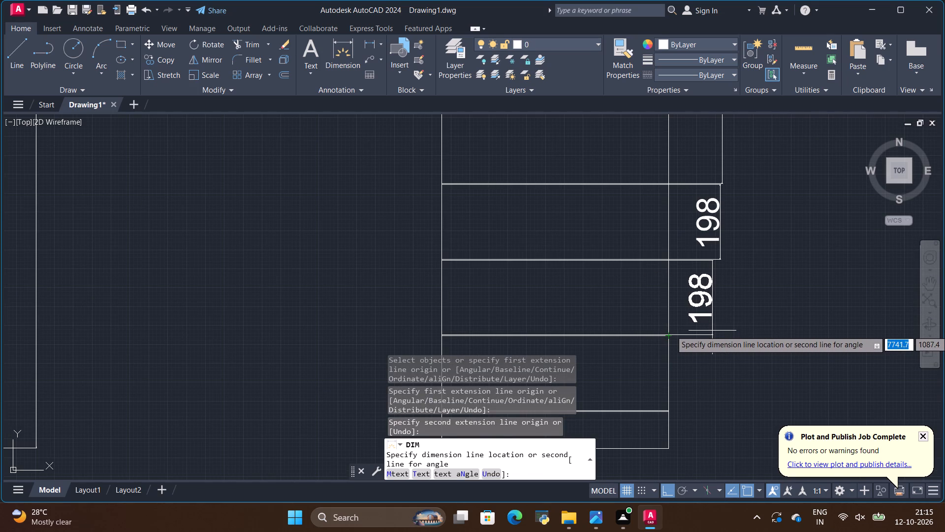
left_click(712, 331)
Dimension the bottom drawer gap from the third division's lower line to the lowest division's upper line, outside the section's right edge.
scroll(684, 276, "down", 2)
scroll(675, 342, "up", 3)
scroll(695, 219, "up", 1)
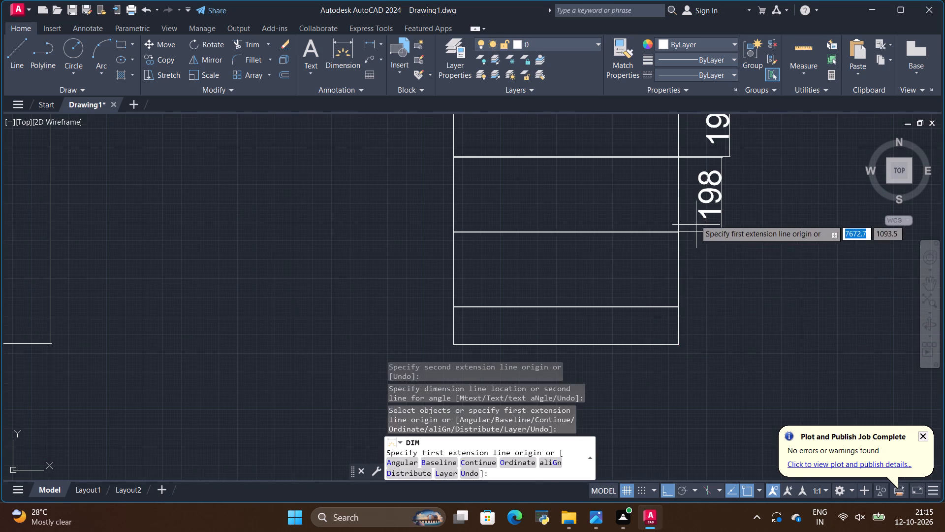
scroll(695, 220, "up", 3)
scroll(625, 293, "up", 1)
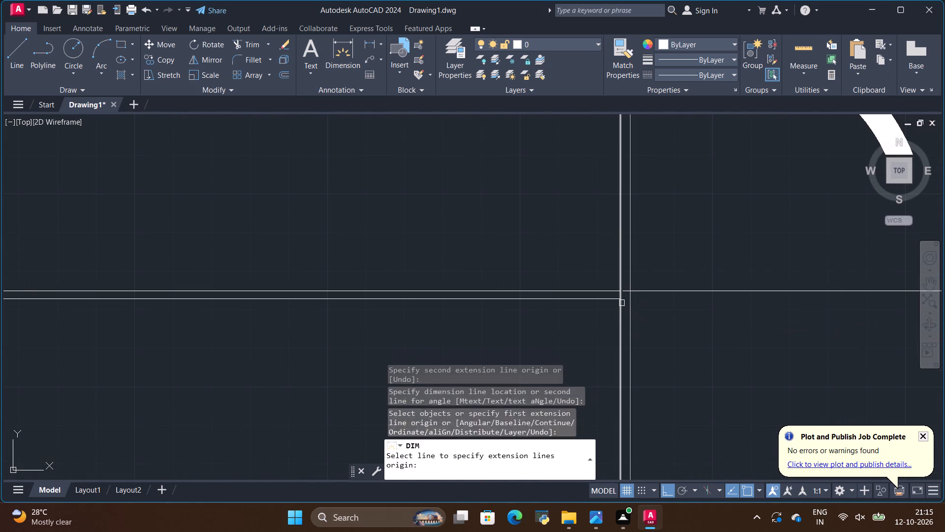
left_click(619, 299)
scroll(661, 234, "down", 3)
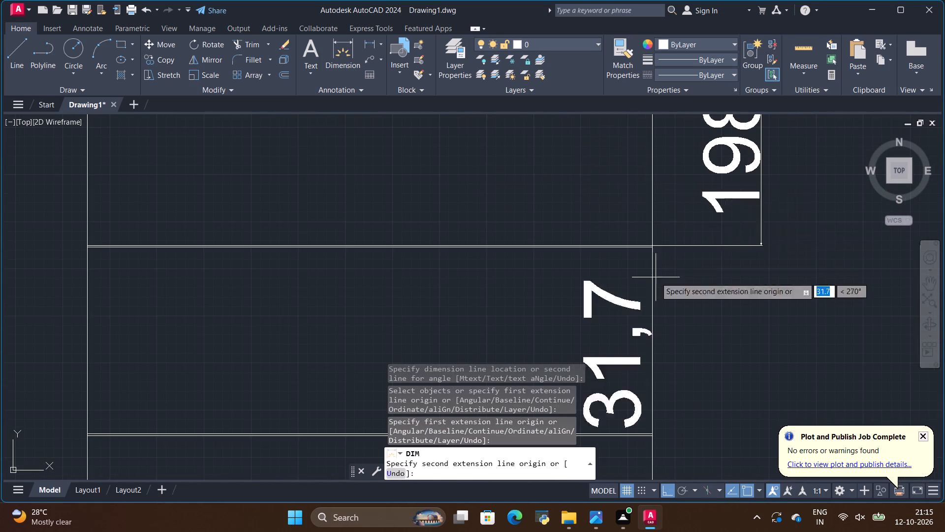
scroll(656, 273, "down", 2)
scroll(656, 339, "up", 4)
scroll(618, 302, "up", 2)
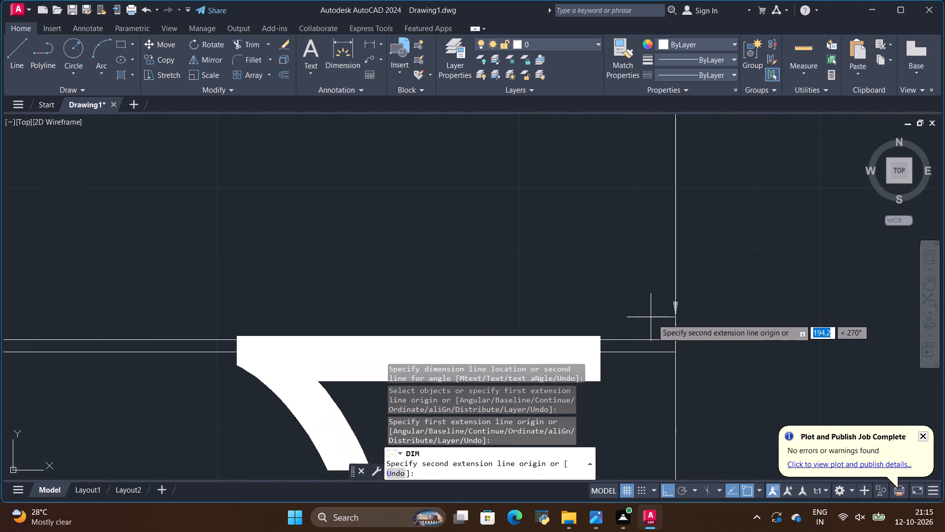
left_click(672, 339)
scroll(671, 339, "down", 4)
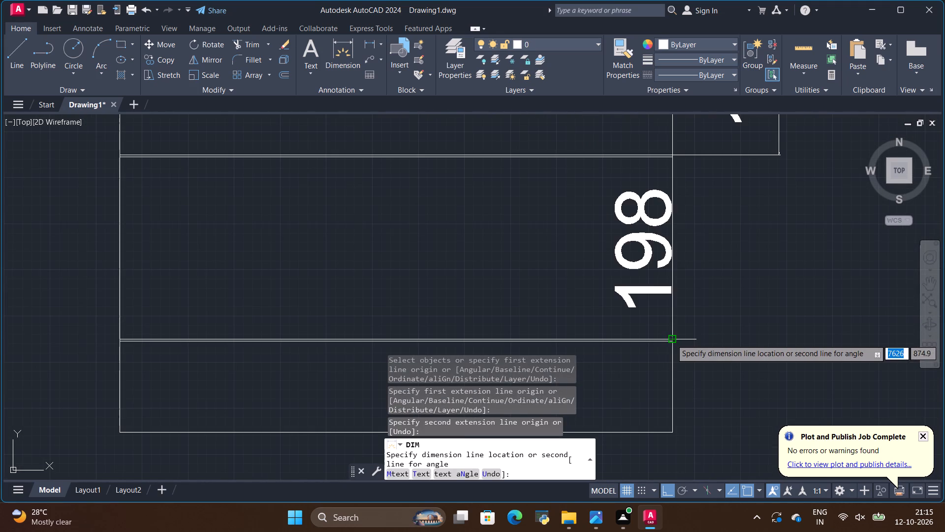
left_click(771, 339)
Dimension the plinth height from the side section's bottom edge to the lowest division's lower line, outside the right edge.
scroll(730, 298, "down", 2)
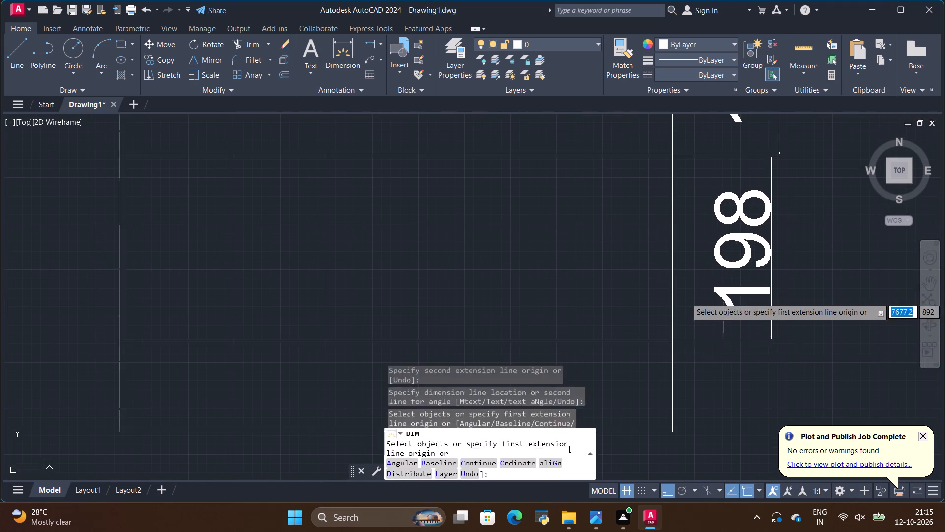
scroll(737, 285, "down", 5)
scroll(734, 239, "up", 1)
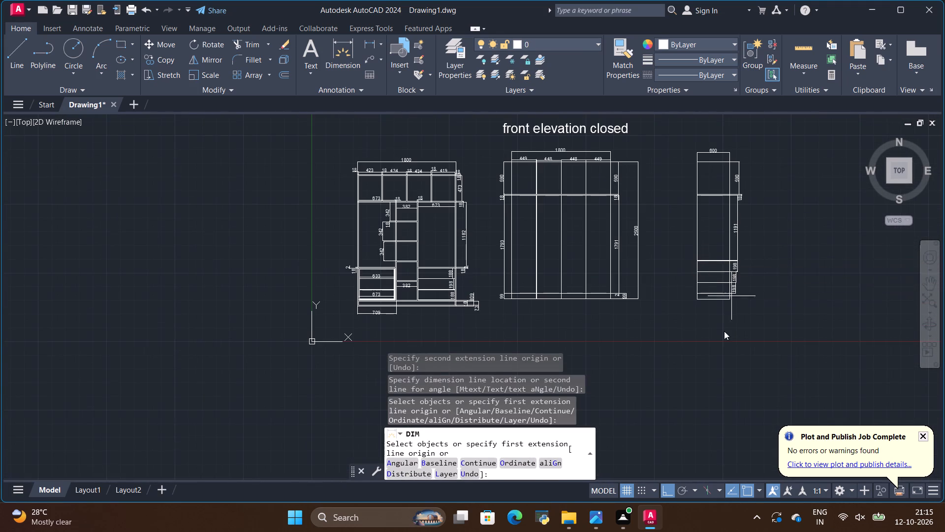
scroll(724, 331, "up", 2)
scroll(708, 265, "up", 2)
scroll(665, 302, "up", 2)
scroll(710, 297, "down", 2)
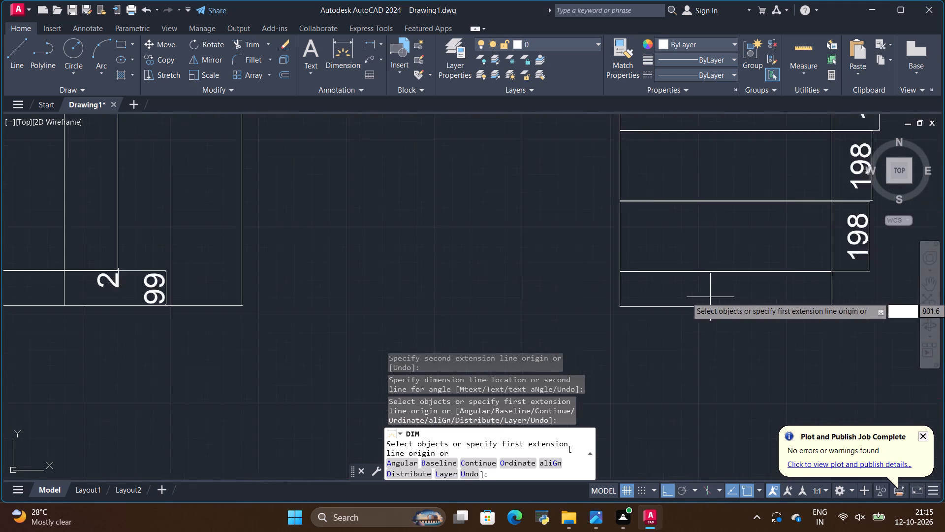
scroll(835, 295, "up", 2)
scroll(722, 279, "up", 1)
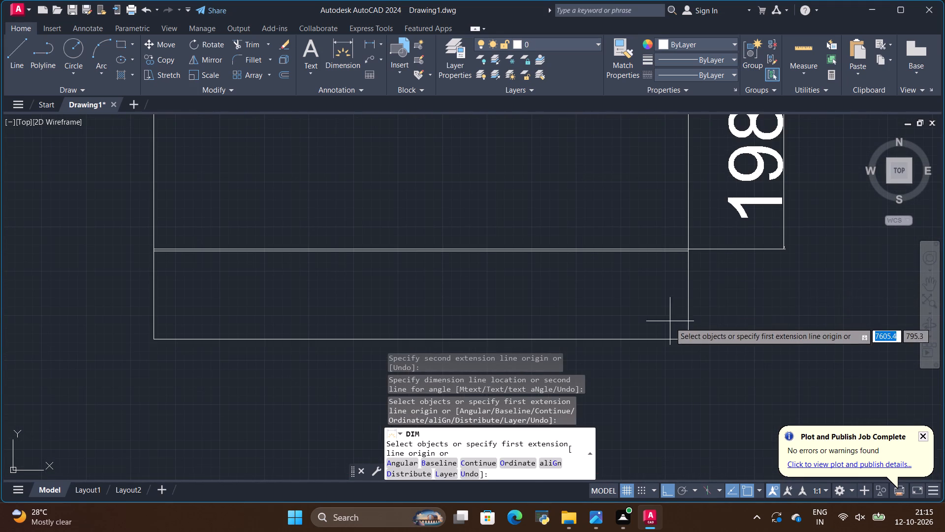
left_click(688, 342)
scroll(694, 265, "up", 1)
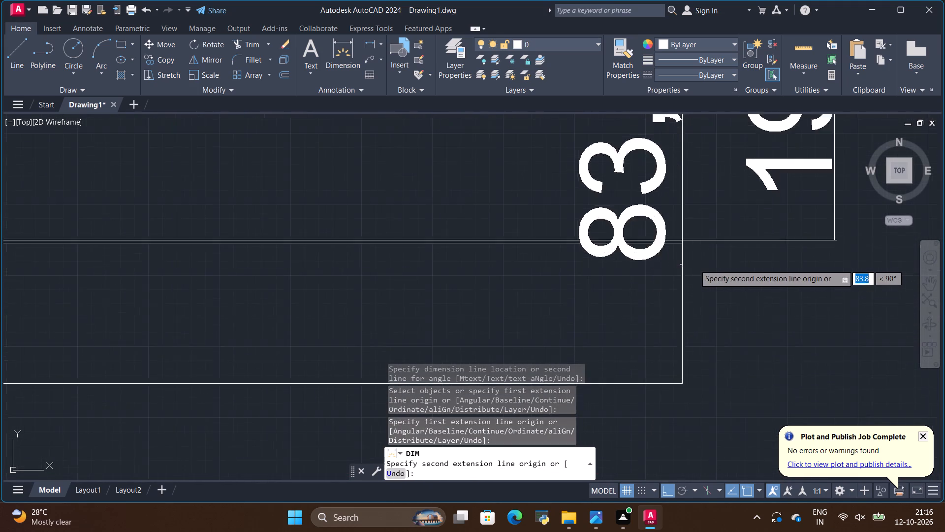
scroll(694, 265, "up", 1)
left_click(674, 231)
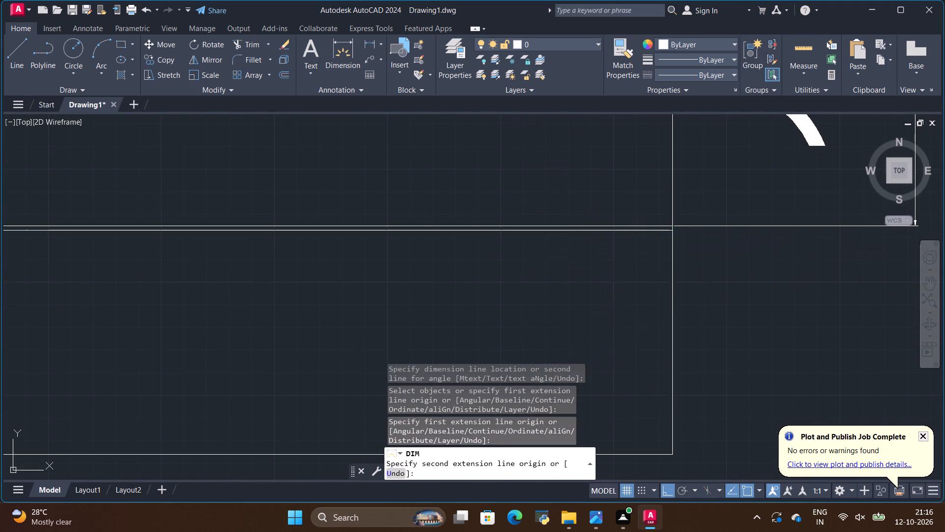
scroll(699, 248, "down", 2)
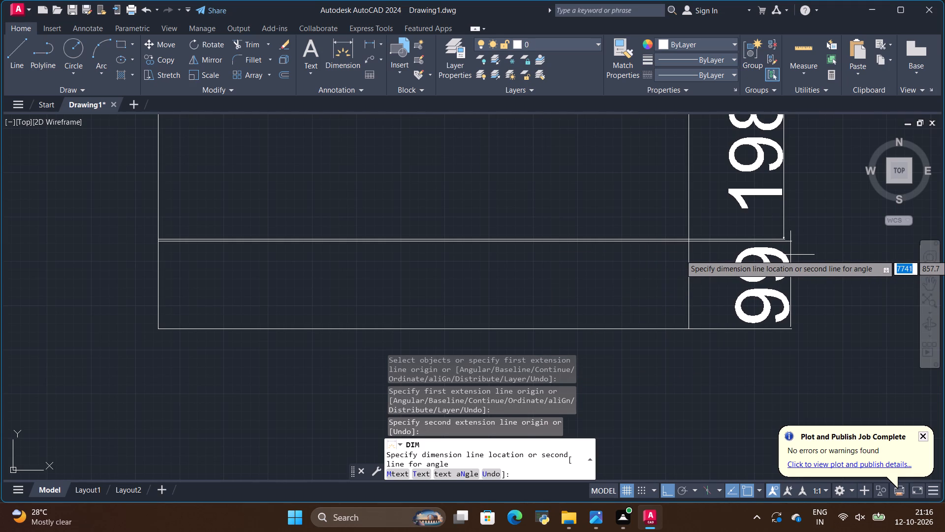
left_click(784, 254)
key("Escape")
Dimension the side section's overall height from its top right corner to its bottom right corner, outside the other vertical dimensions.
scroll(677, 299, "down", 4)
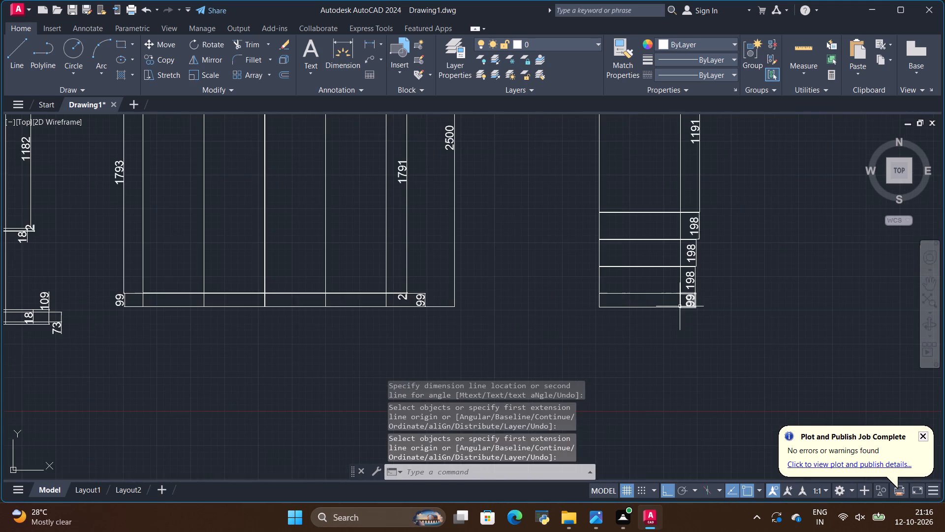
scroll(681, 306, "down", 3)
scroll(669, 242, "up", 1)
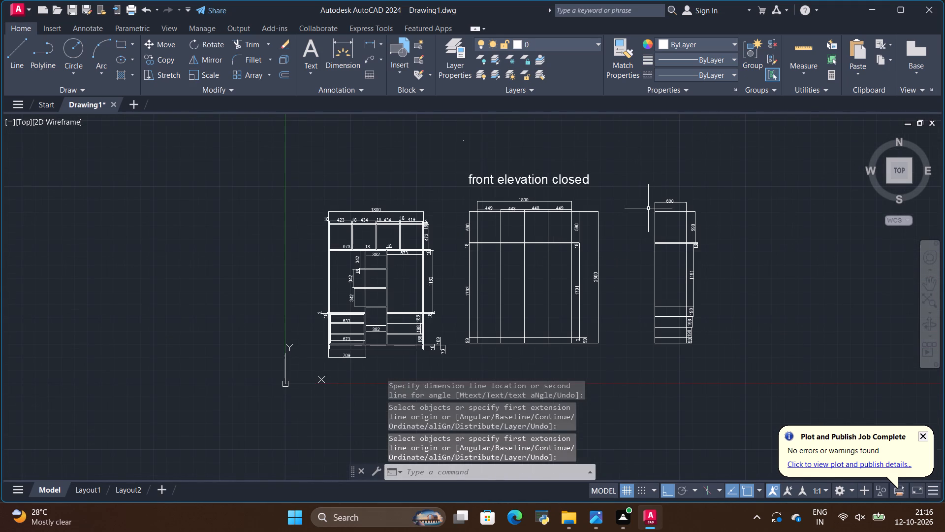
scroll(733, 217, "up", 3)
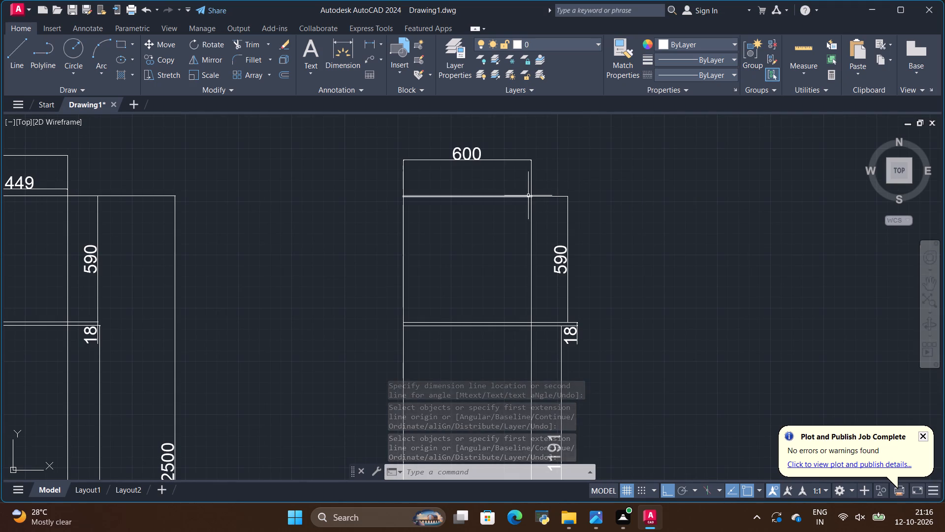
scroll(531, 196, "up", 4)
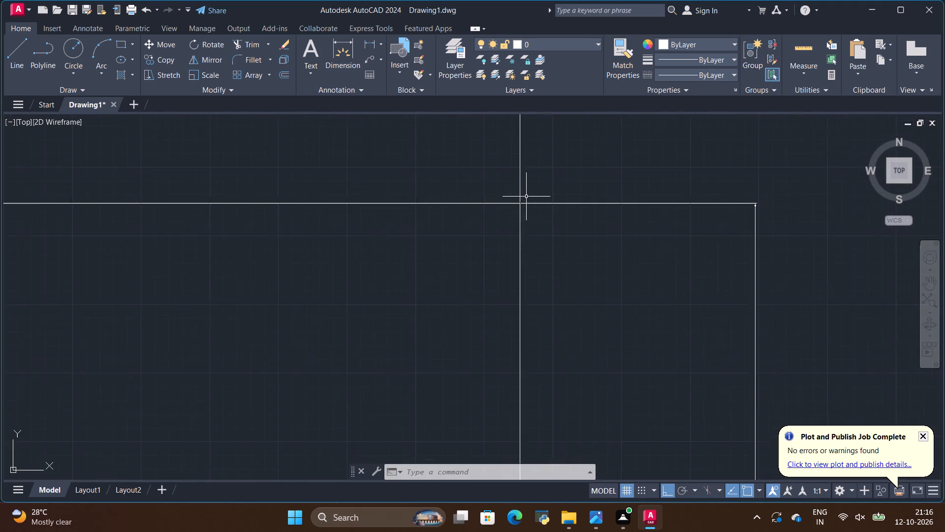
scroll(514, 197, "up", 2)
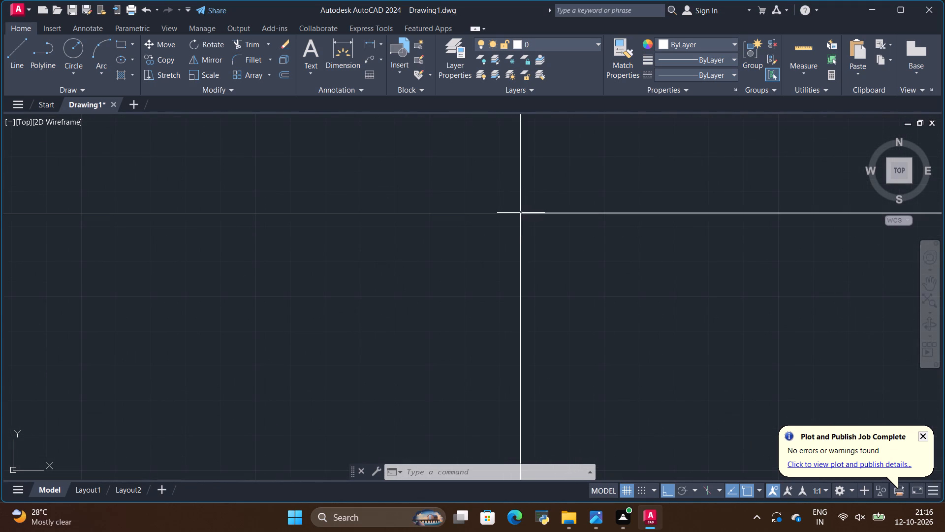
left_click(338, 52)
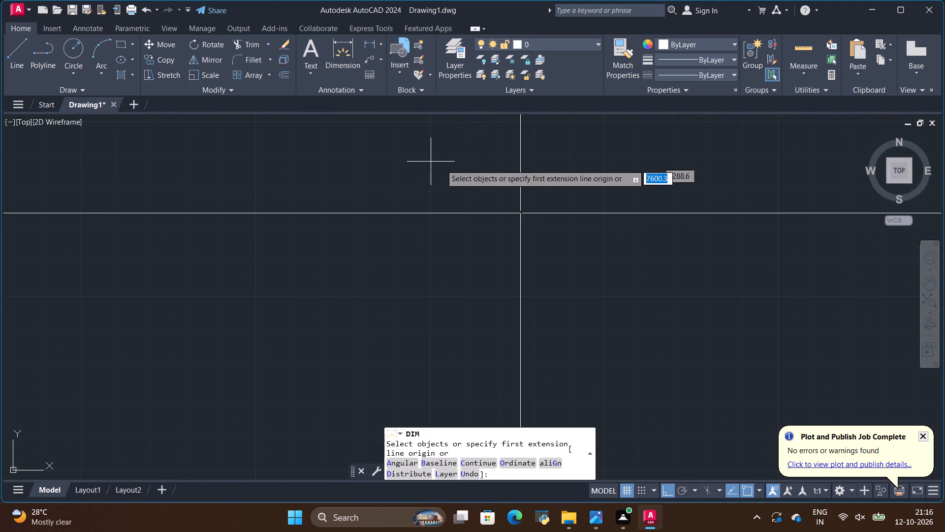
left_click(521, 214)
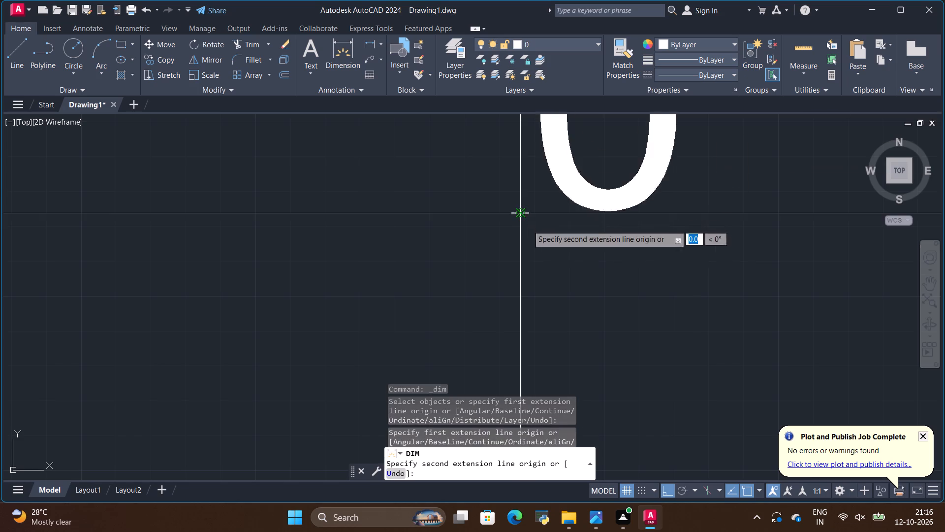
scroll(591, 197, "down", 10)
scroll(592, 391, "up", 3)
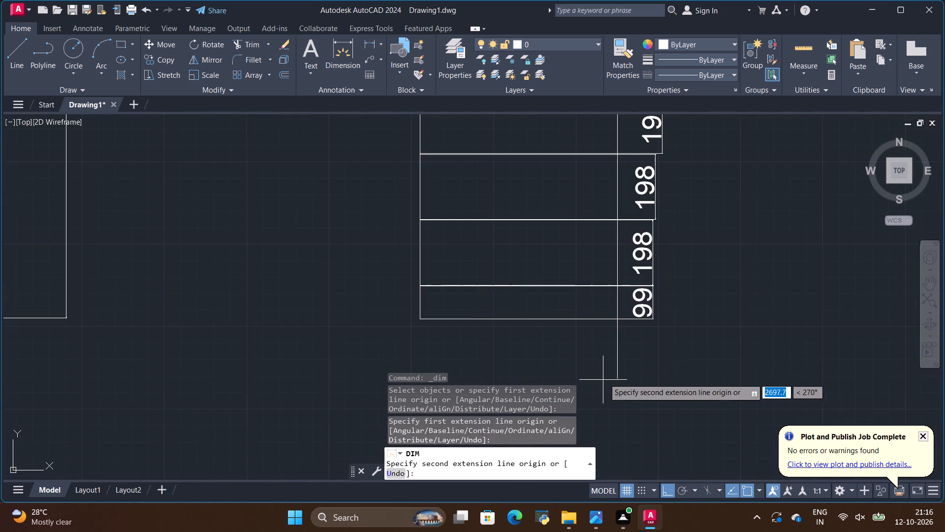
scroll(615, 341, "up", 2)
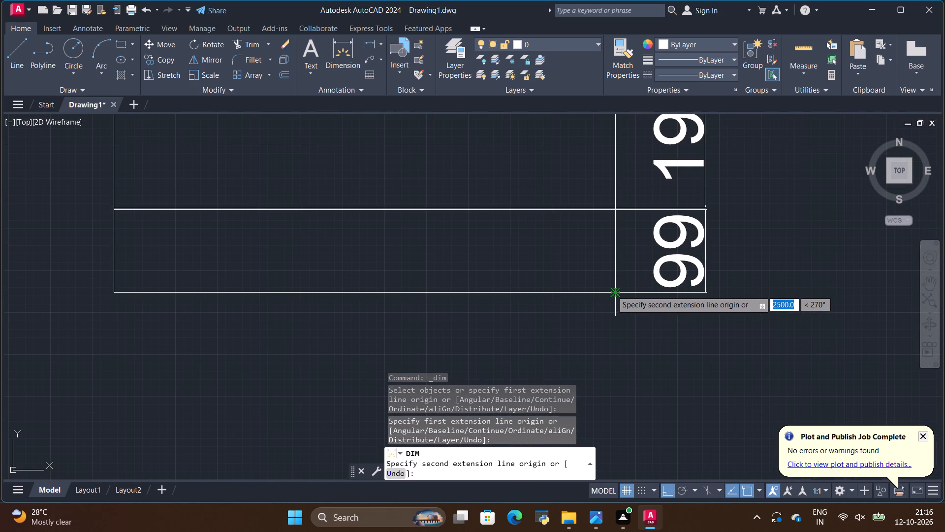
left_click(612, 291)
scroll(612, 314, "down", 6)
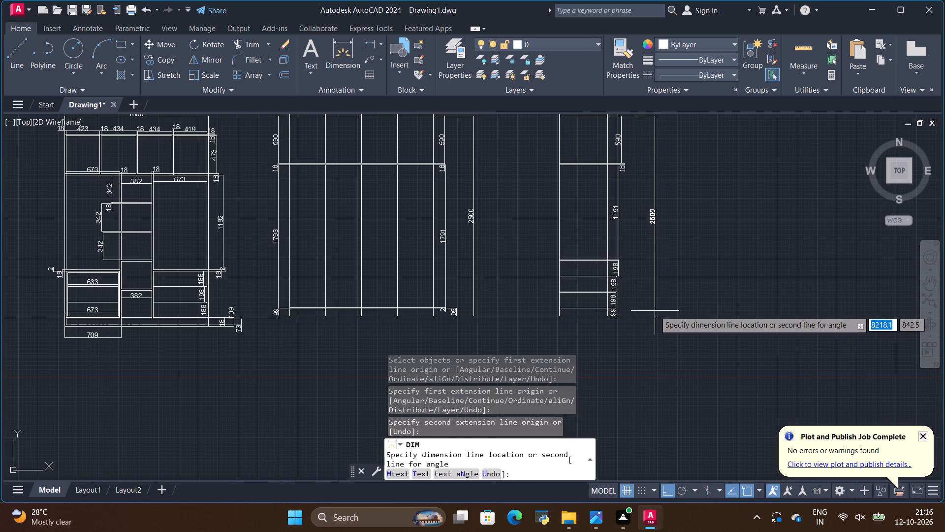
left_click(639, 312)
scroll(630, 234, "up", 3)
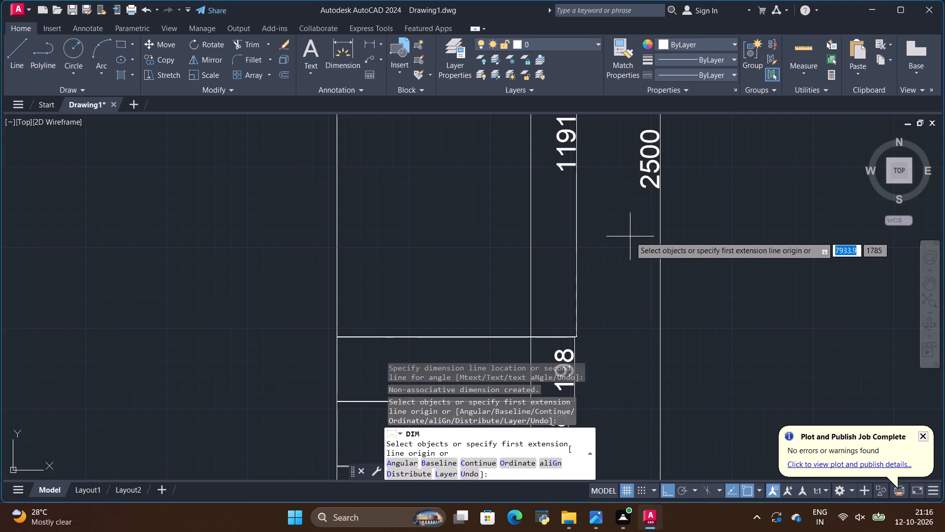
scroll(630, 236, "down", 4)
key("Escape")
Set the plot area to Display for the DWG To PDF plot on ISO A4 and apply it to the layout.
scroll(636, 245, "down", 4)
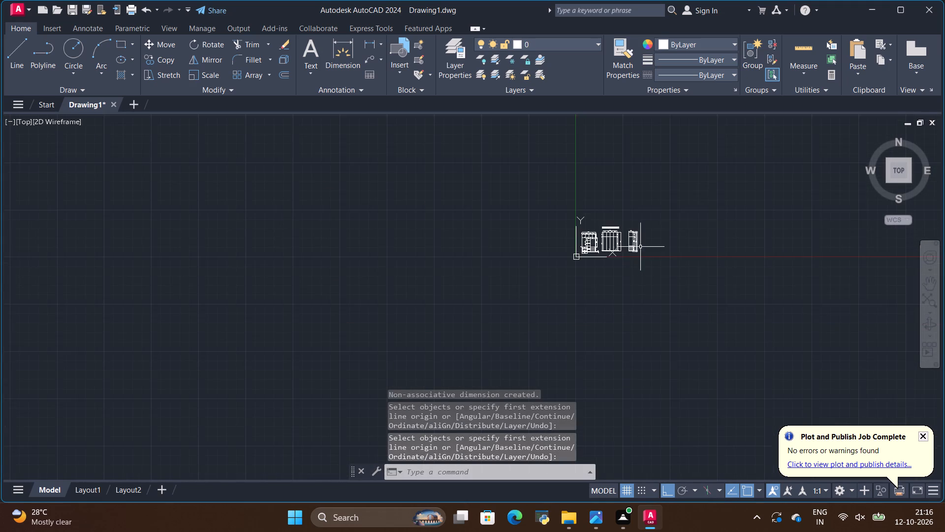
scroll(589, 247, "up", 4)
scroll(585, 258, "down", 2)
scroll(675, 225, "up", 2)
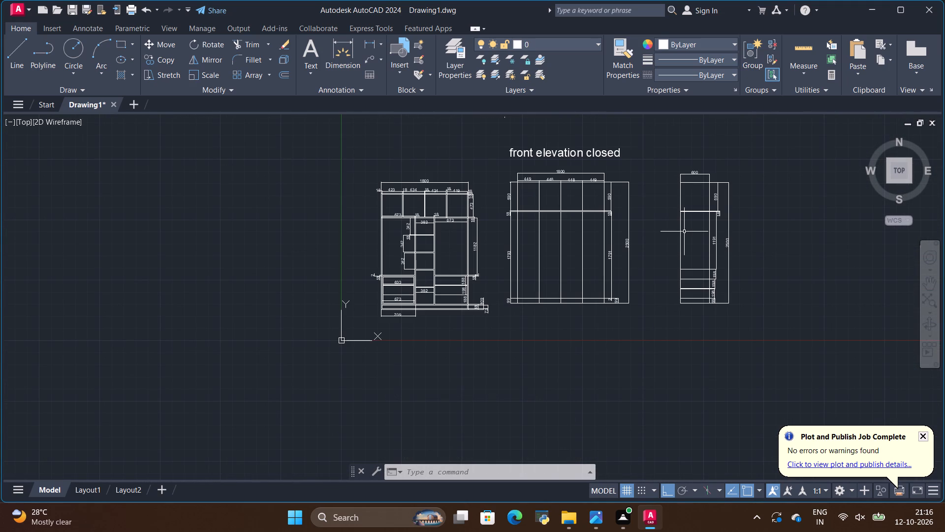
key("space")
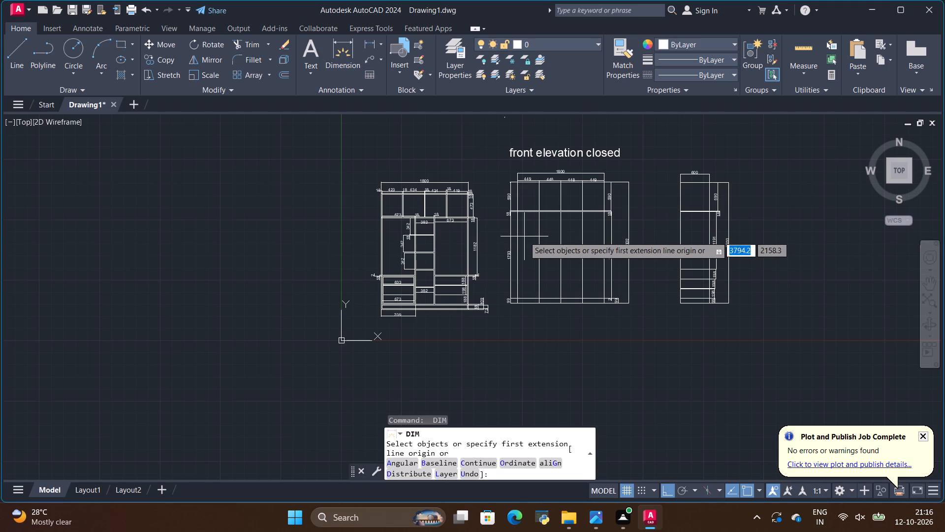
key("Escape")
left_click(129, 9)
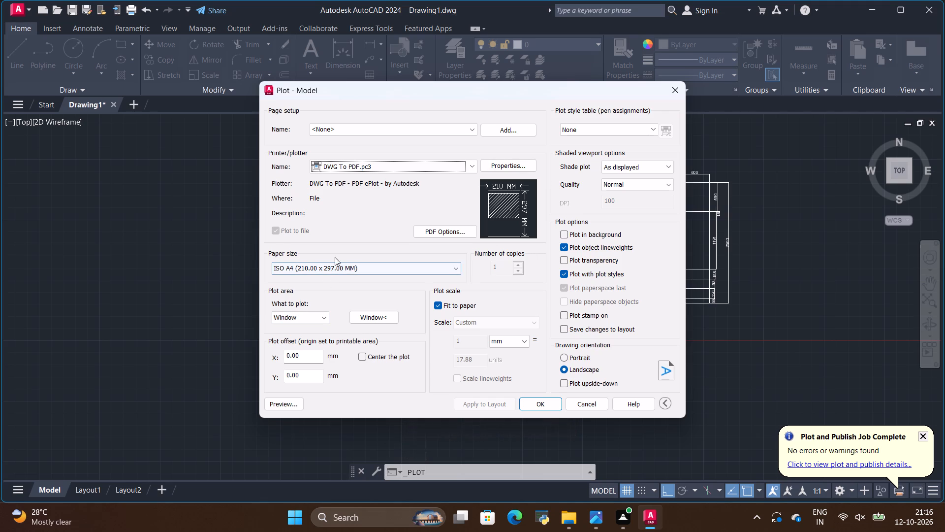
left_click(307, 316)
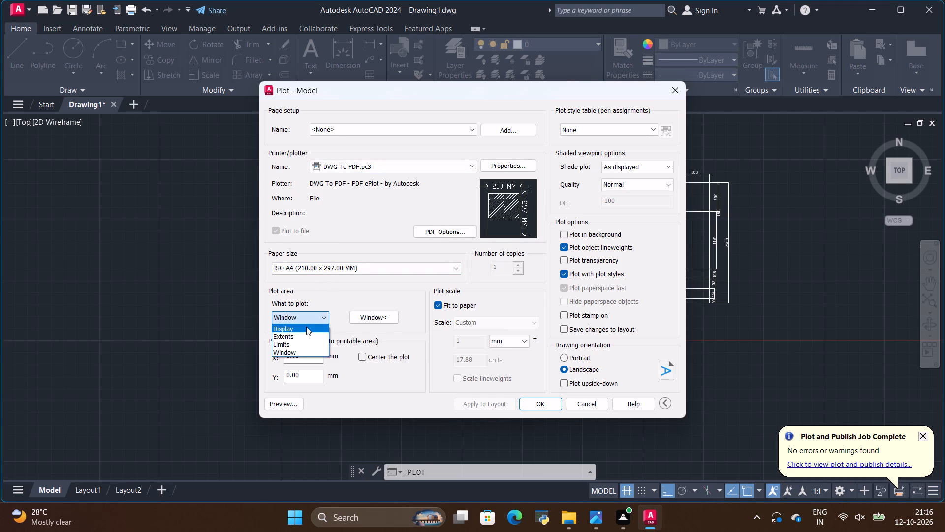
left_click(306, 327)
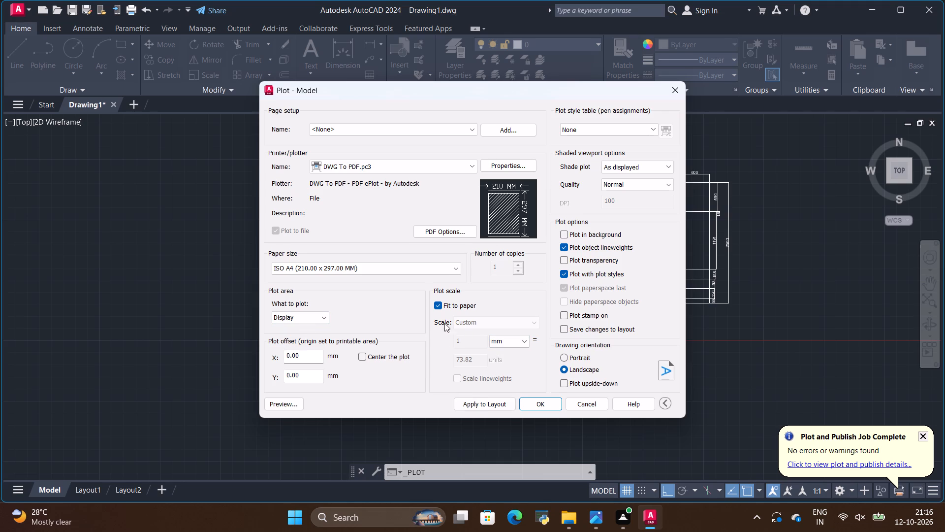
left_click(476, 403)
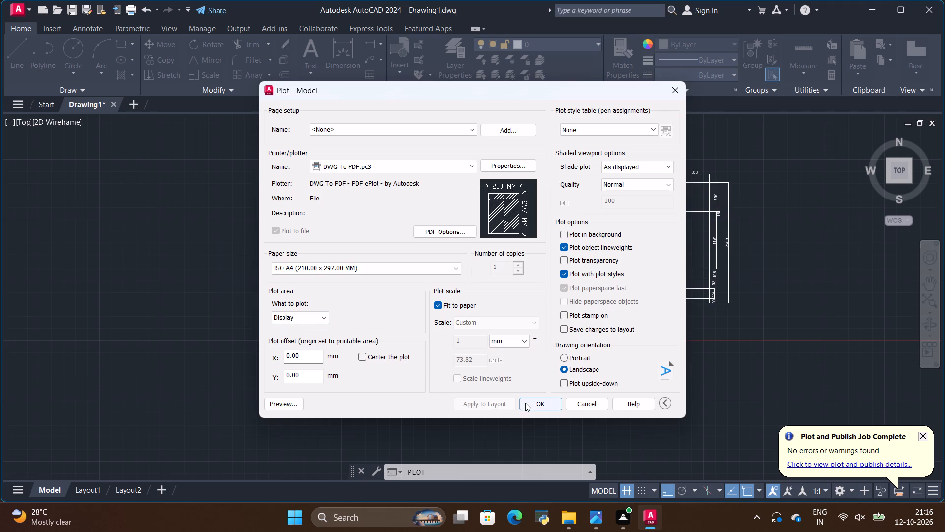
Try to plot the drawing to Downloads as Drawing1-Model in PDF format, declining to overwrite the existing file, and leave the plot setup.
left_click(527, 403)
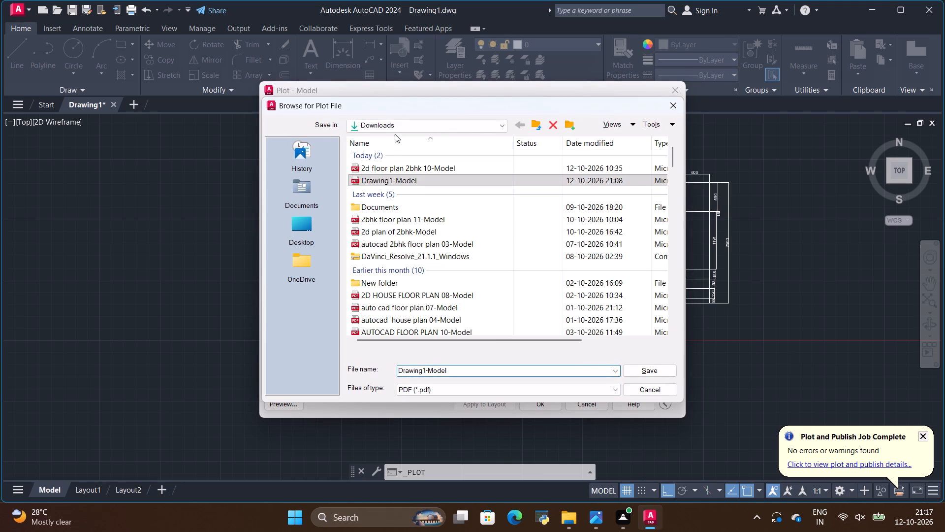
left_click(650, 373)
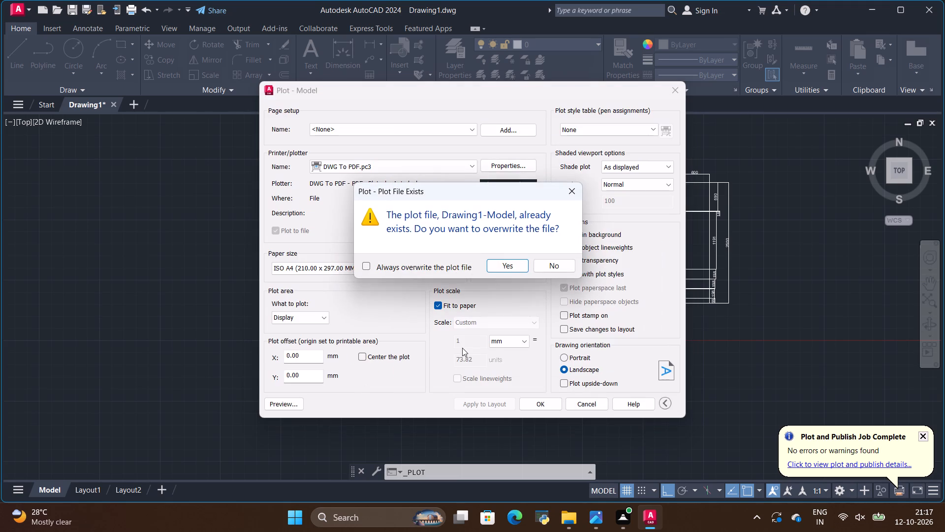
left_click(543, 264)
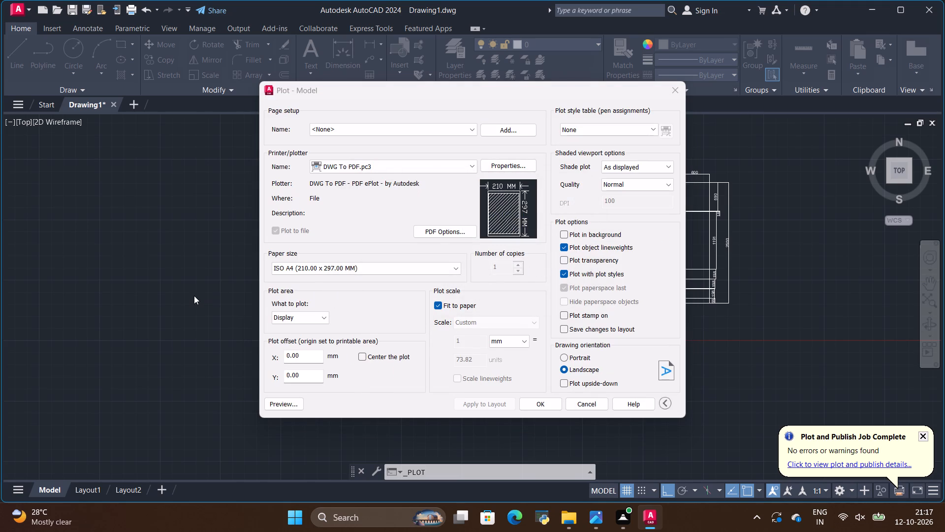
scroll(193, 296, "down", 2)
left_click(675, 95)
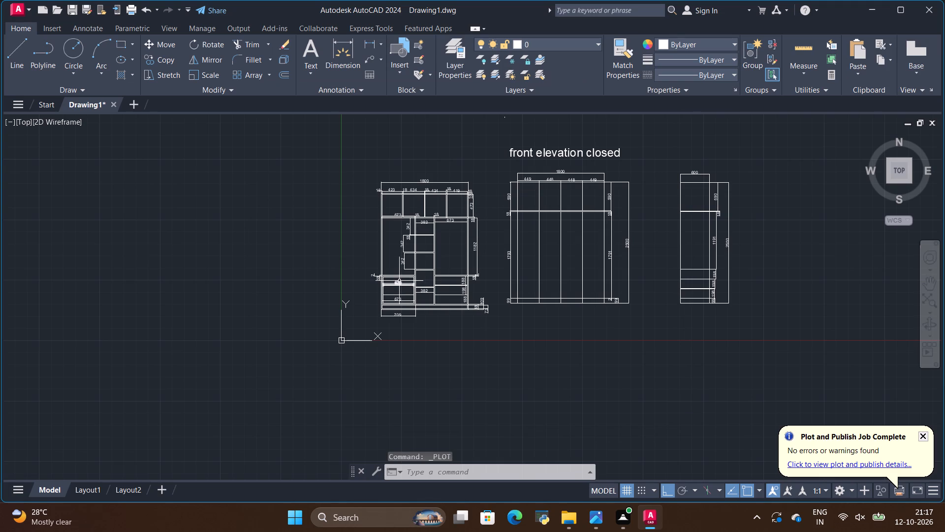
Open the Drawing1-Model PDF from the Downloads folder in File Explorer to check it, and look through the folder's recent files.
scroll(327, 290, "down", 2)
scroll(403, 258, "up", 2)
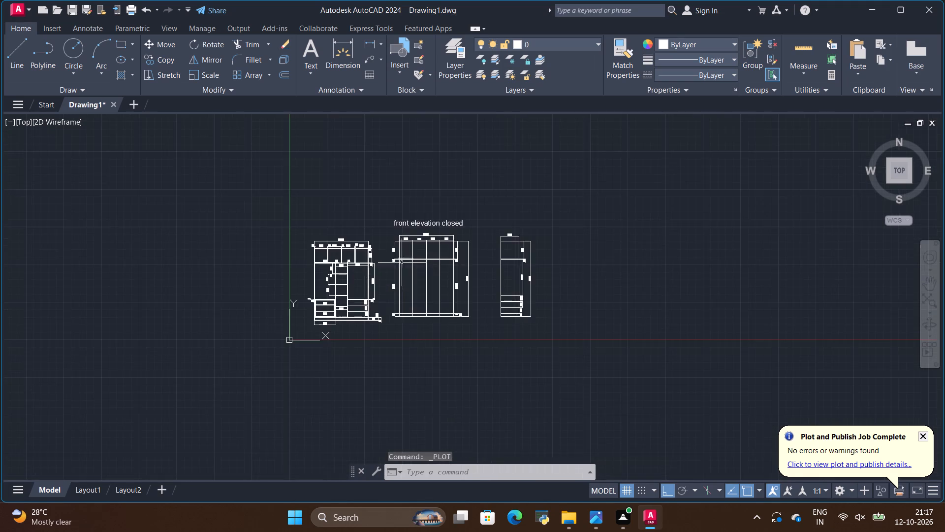
scroll(398, 273, "up", 2)
scroll(389, 268, "down", 2)
left_click(564, 526)
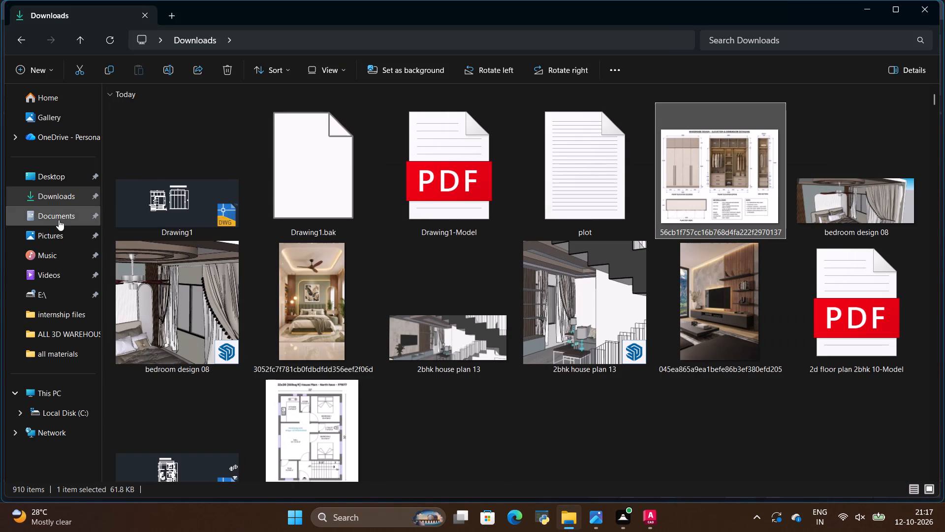
scroll(126, 215, "up", 1)
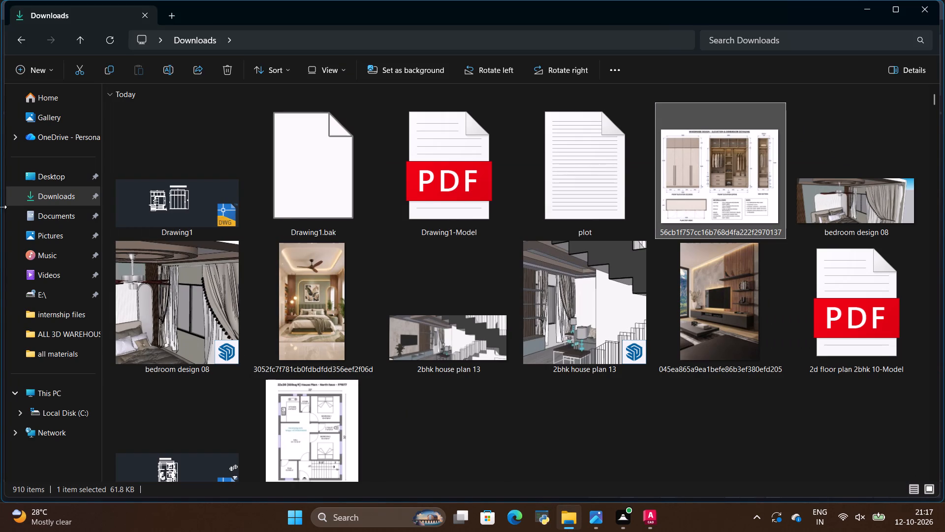
left_click(31, 194)
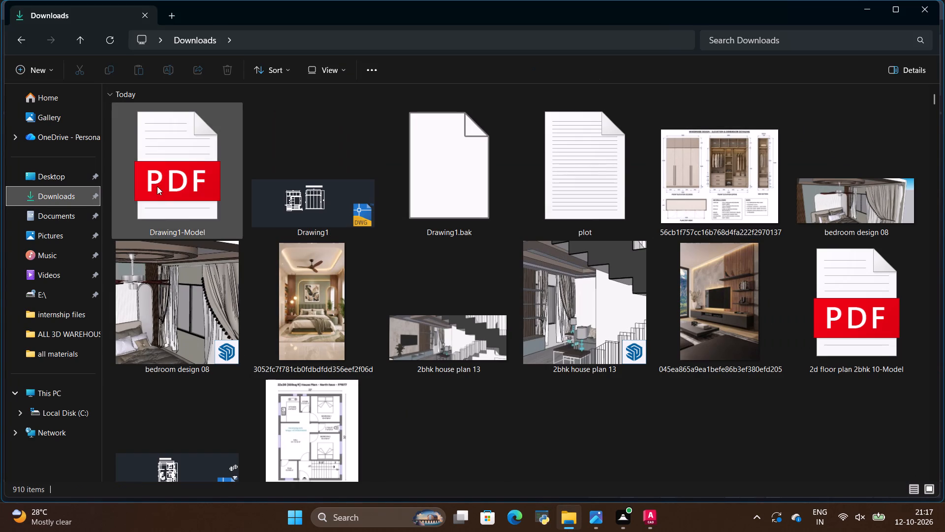
double_click(157, 186)
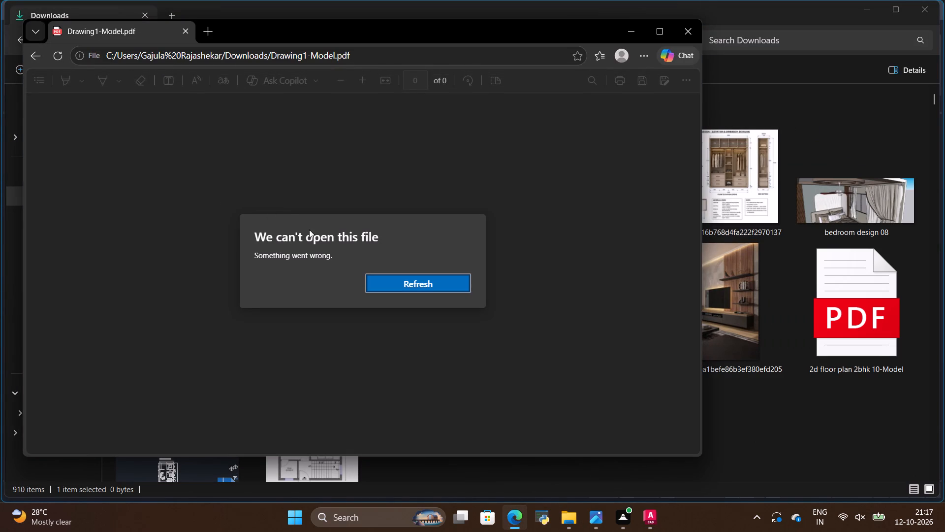
left_click(688, 37)
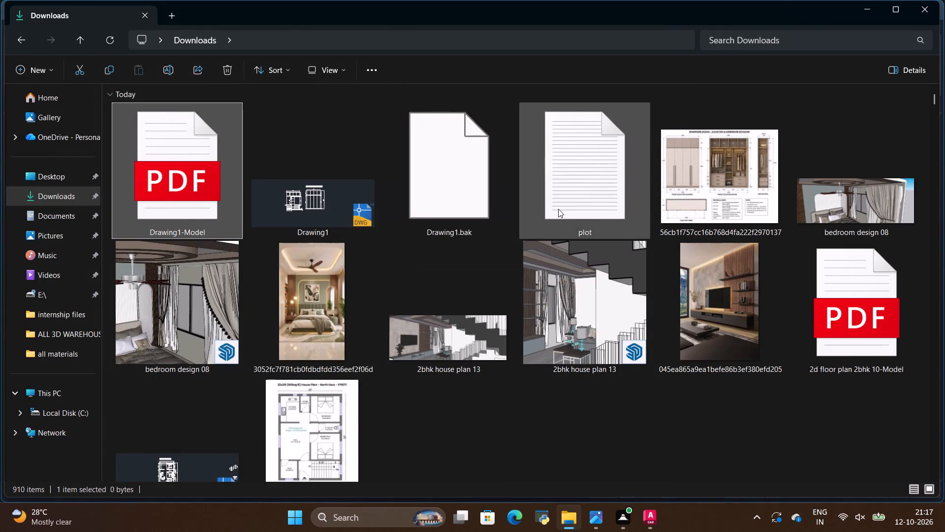
scroll(590, 202, "down", 2)
scroll(590, 202, "up", 1)
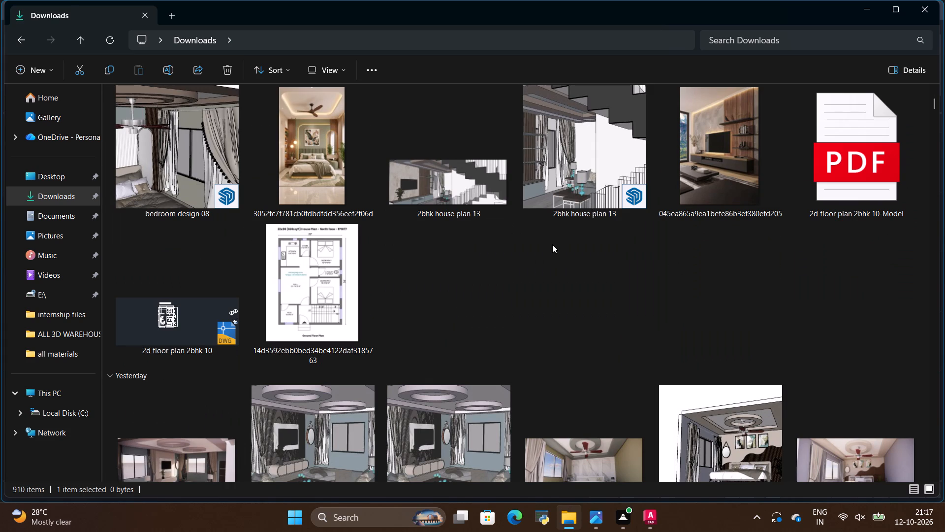
scroll(551, 249, "up", 3)
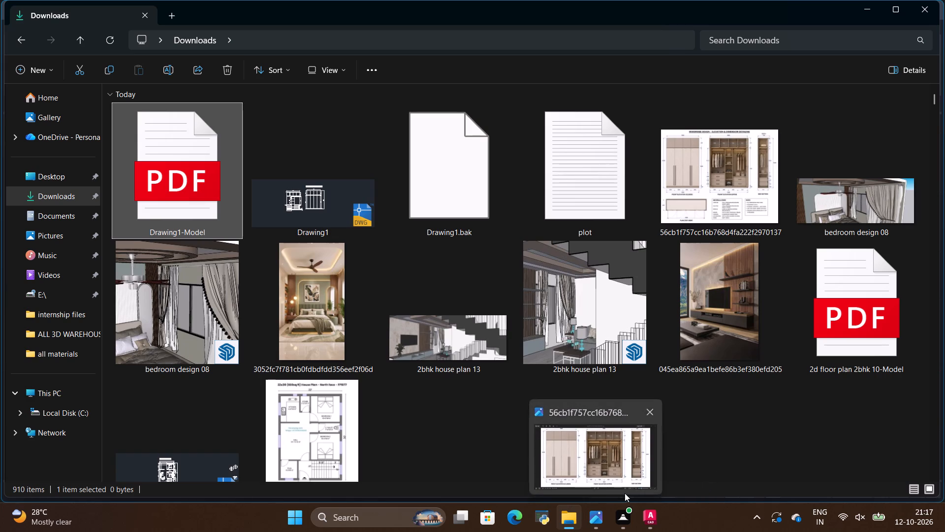
Switch back to AutoCAD, set the plot area to Window for the DWG To PDF plot, and preview the sheet.
left_click(643, 509)
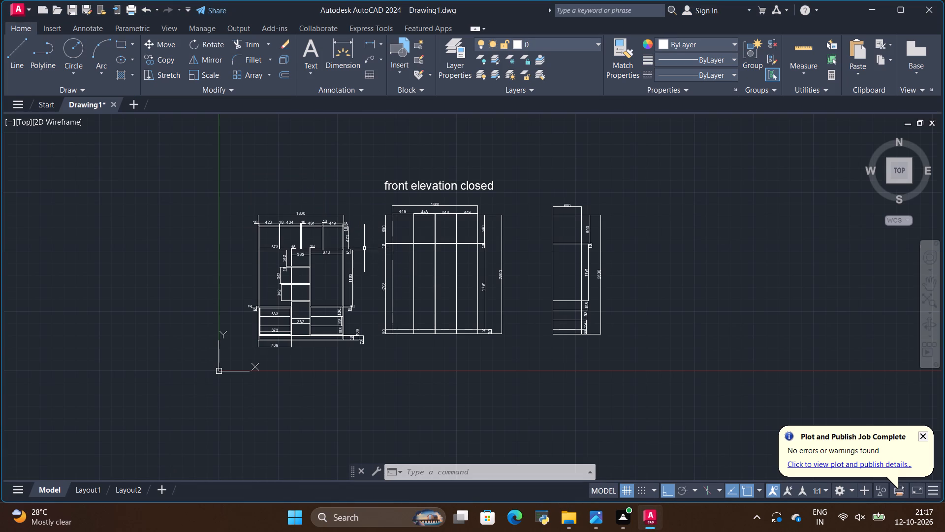
scroll(333, 226, "up", 1)
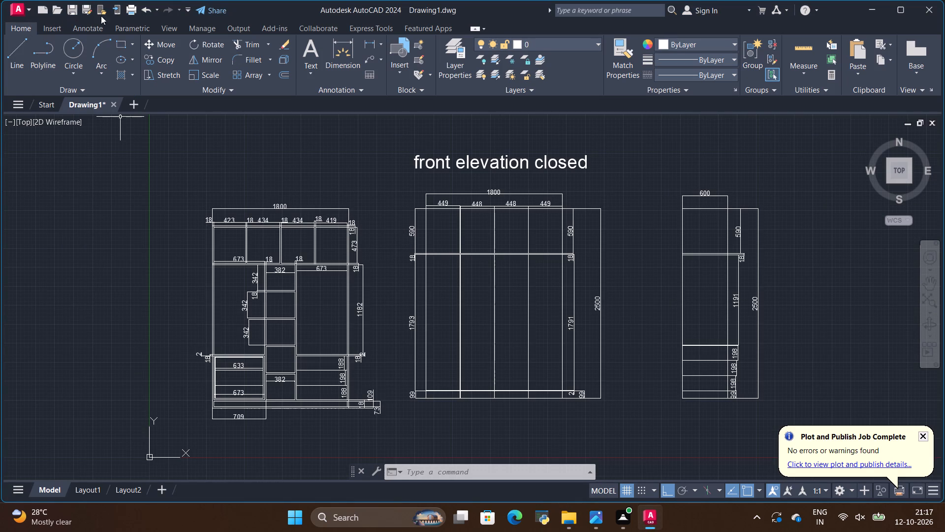
left_click(130, 9)
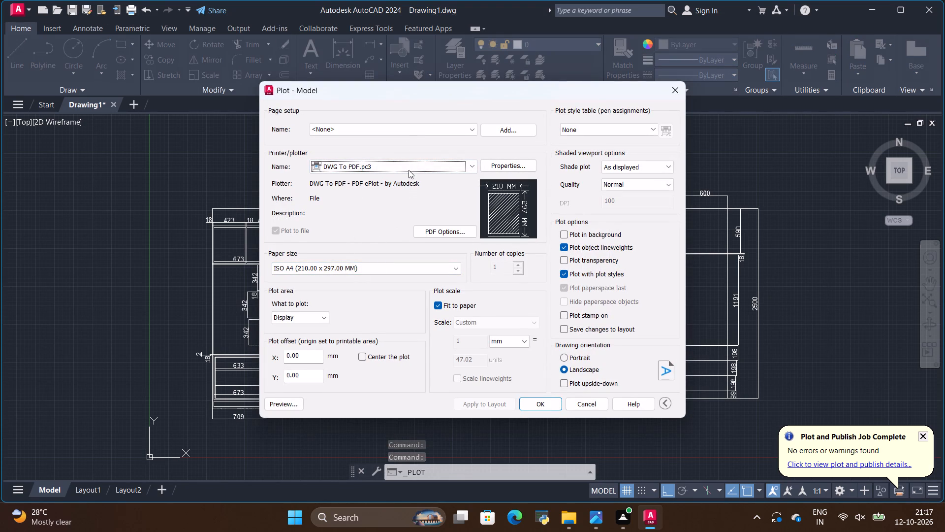
left_click(314, 312)
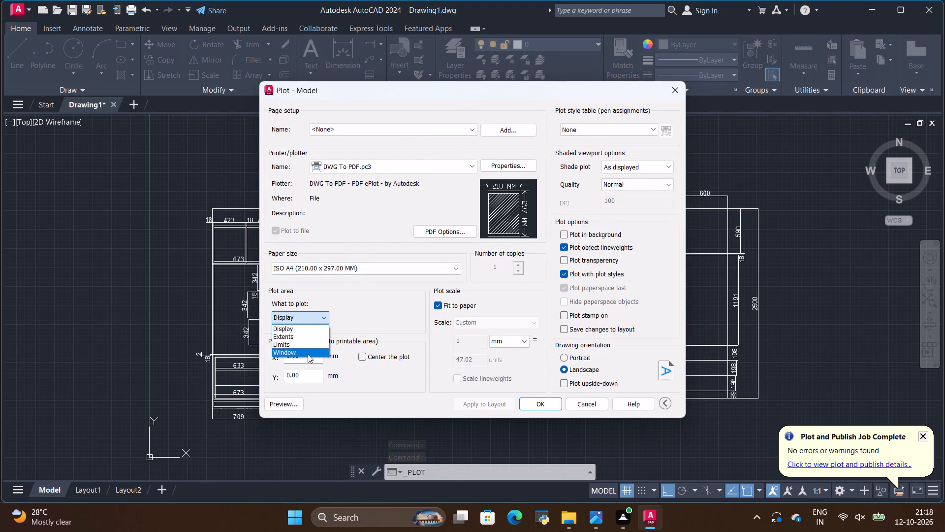
left_click(306, 352)
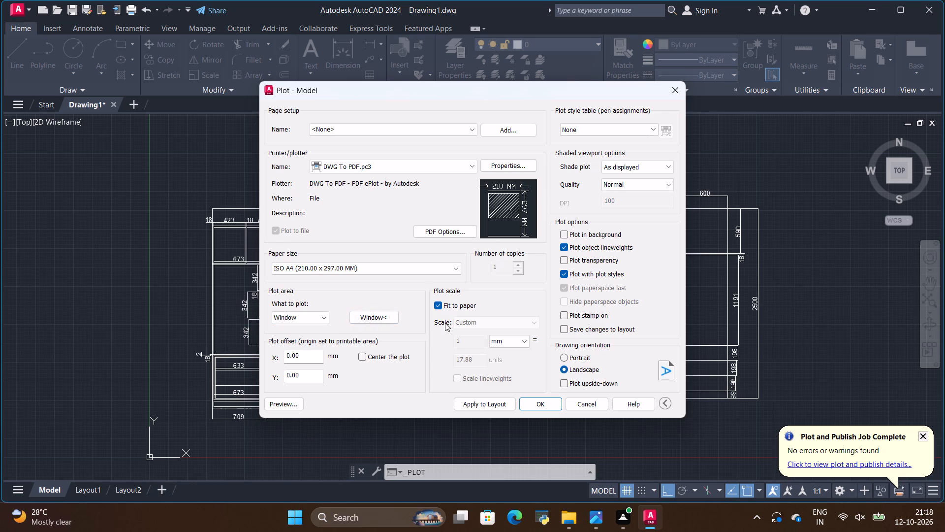
left_click(286, 399)
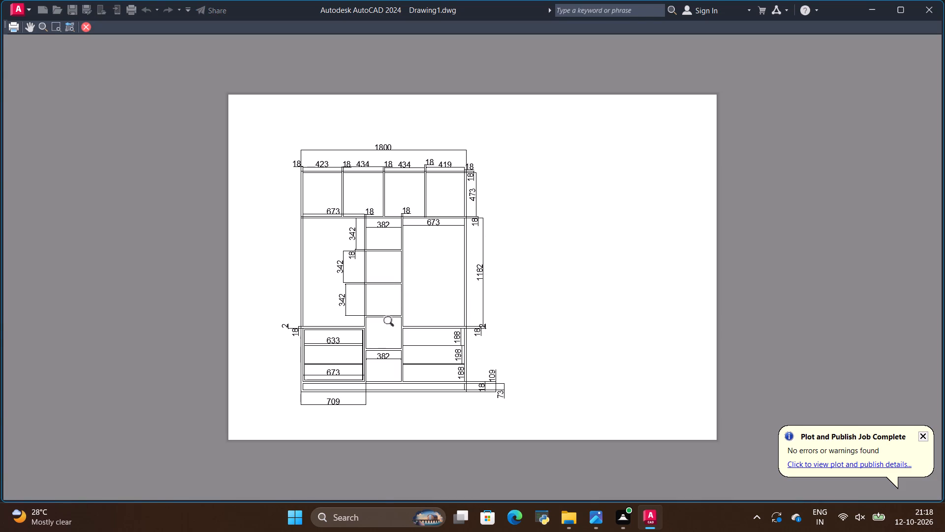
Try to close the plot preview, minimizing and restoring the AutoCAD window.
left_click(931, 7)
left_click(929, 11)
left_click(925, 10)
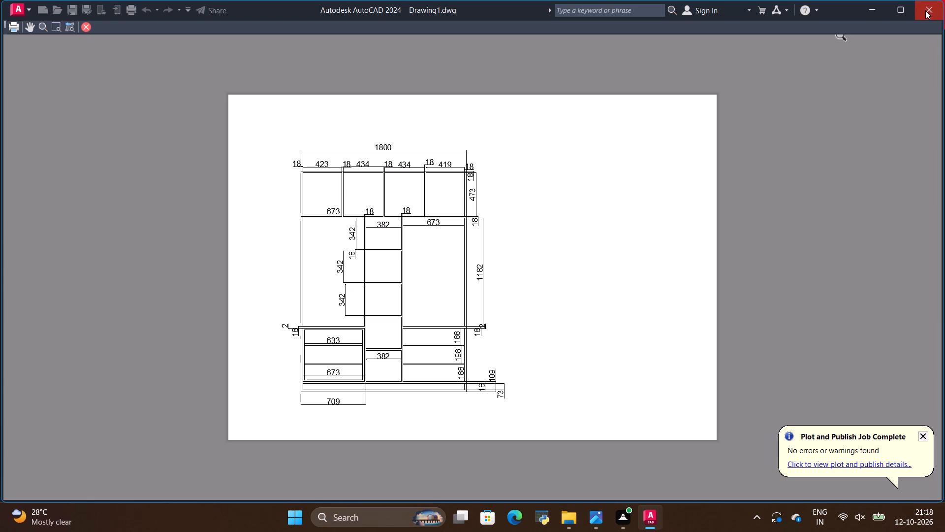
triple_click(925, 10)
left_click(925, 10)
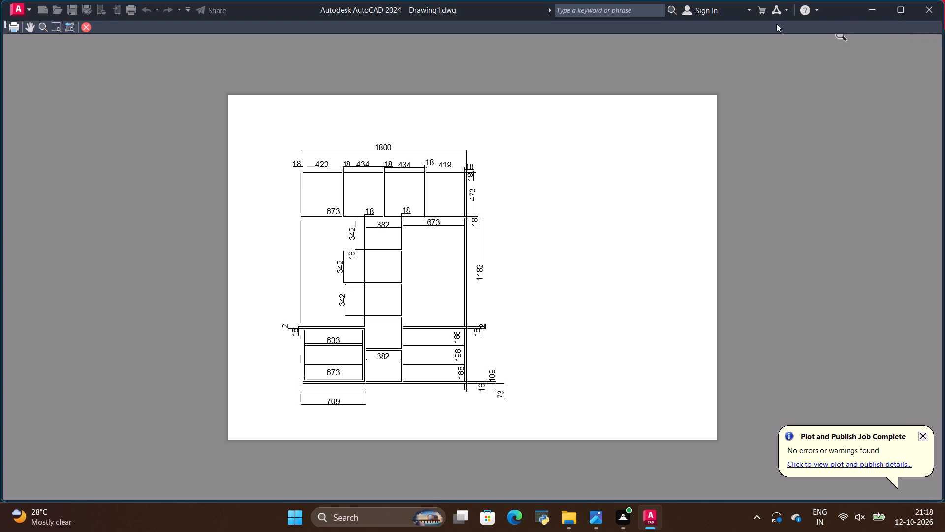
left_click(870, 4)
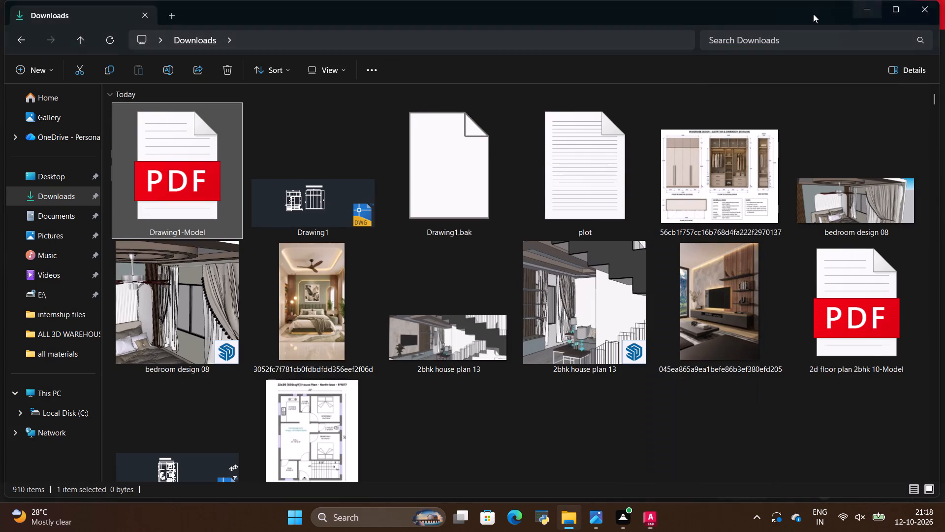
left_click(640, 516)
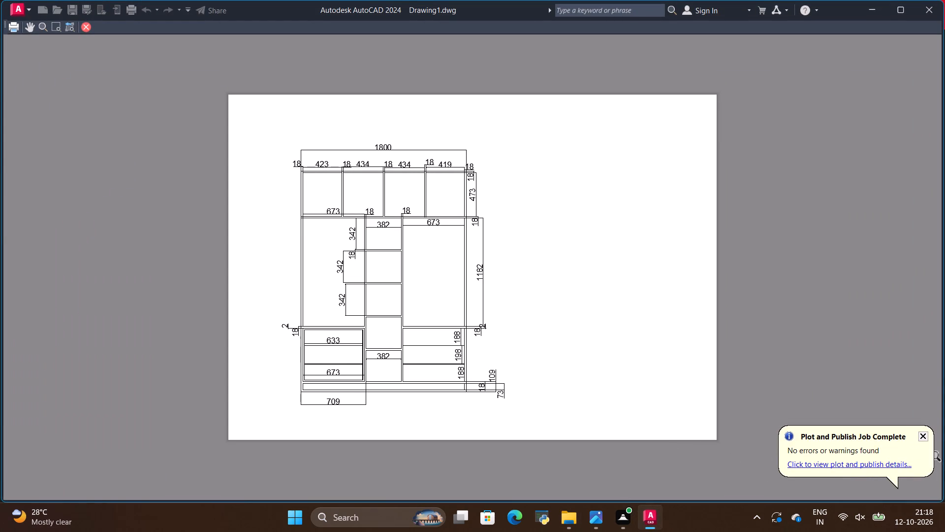
Dismiss the plot job notification and inspect the dimensioned open wardrobe elevation in the plot preview.
left_click(923, 435)
scroll(115, 262, "up", 2)
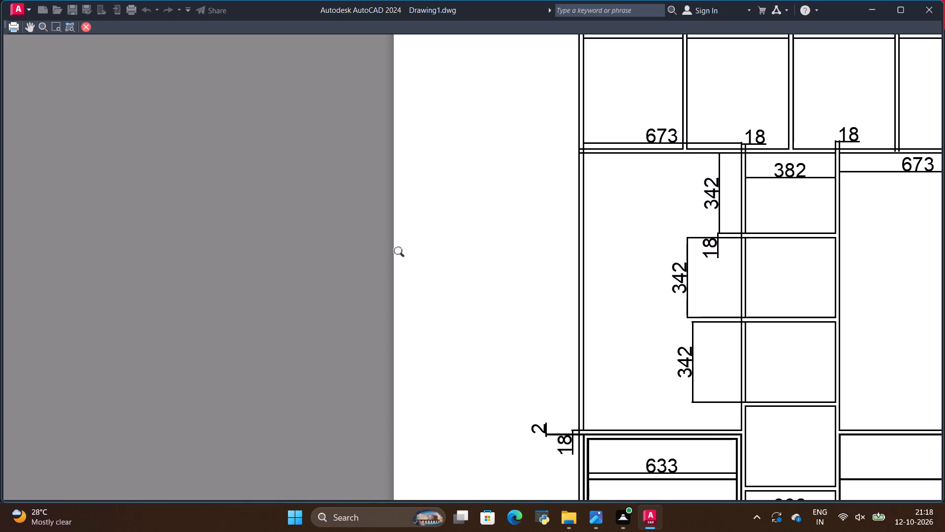
scroll(402, 254, "down", 4)
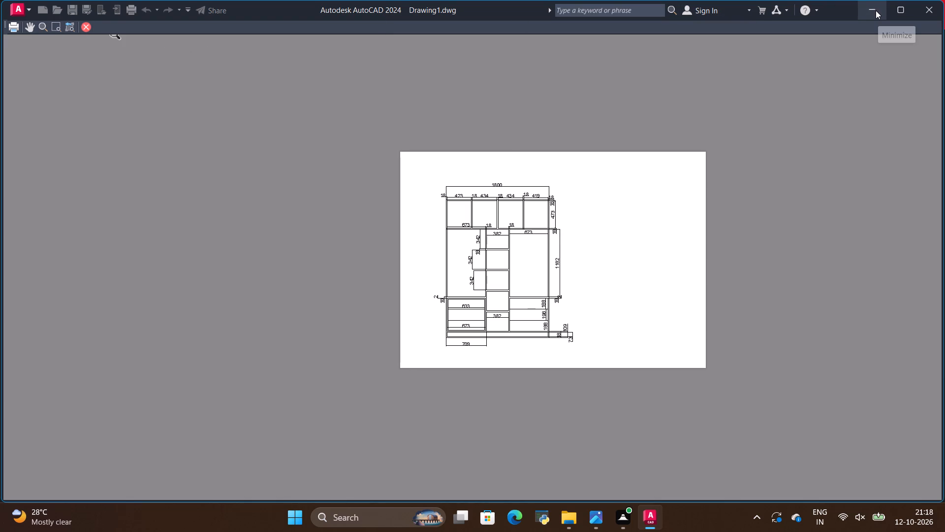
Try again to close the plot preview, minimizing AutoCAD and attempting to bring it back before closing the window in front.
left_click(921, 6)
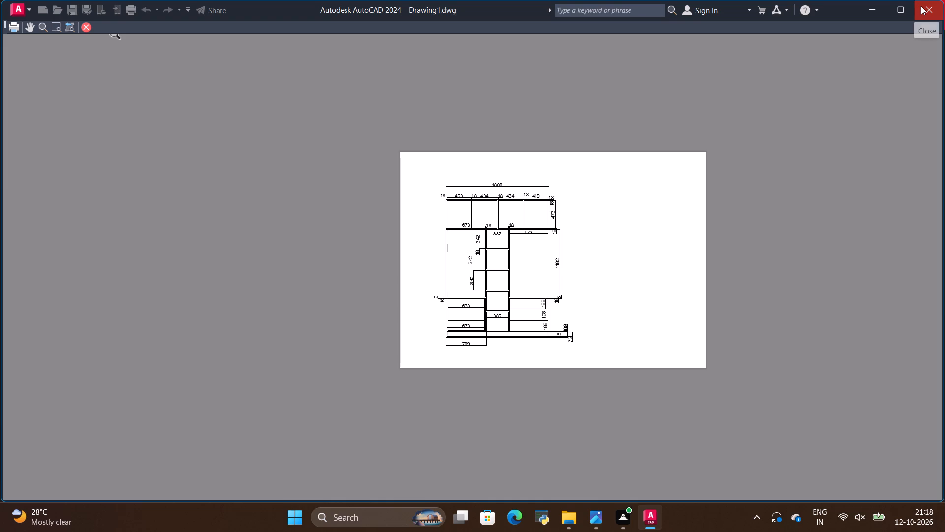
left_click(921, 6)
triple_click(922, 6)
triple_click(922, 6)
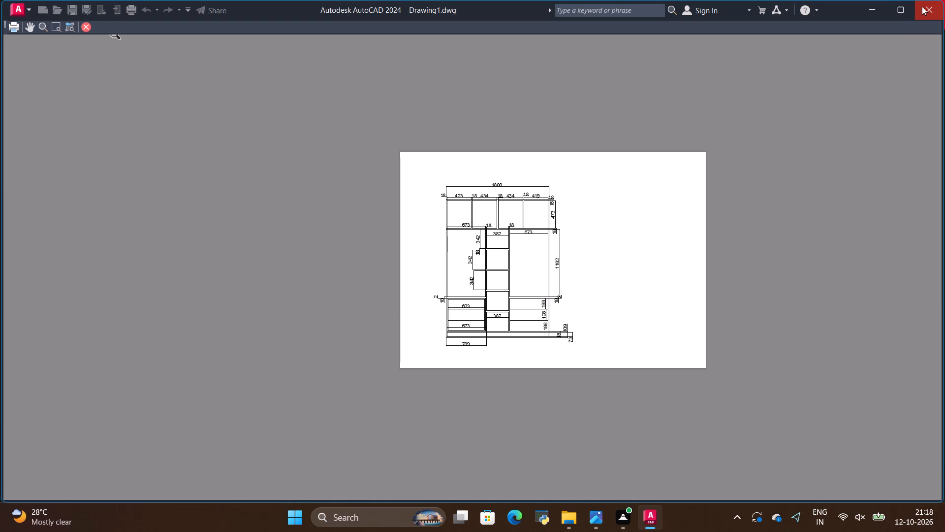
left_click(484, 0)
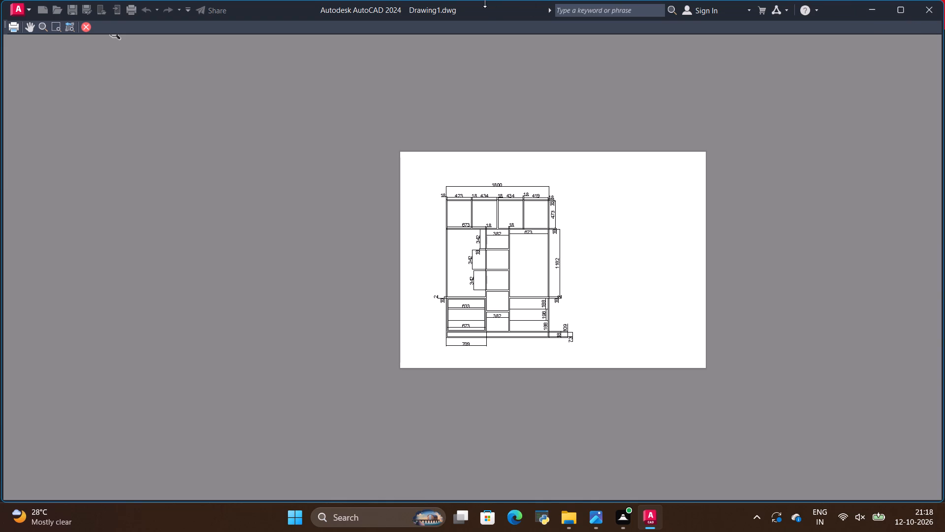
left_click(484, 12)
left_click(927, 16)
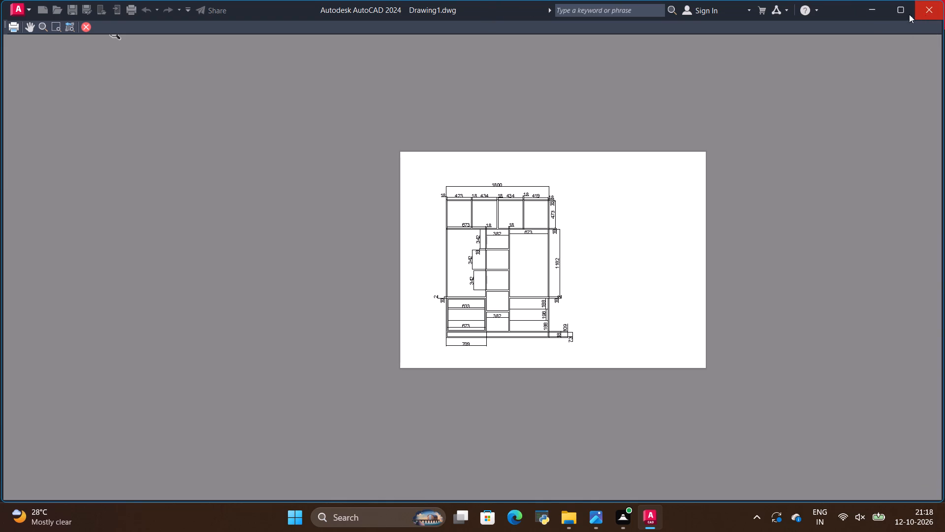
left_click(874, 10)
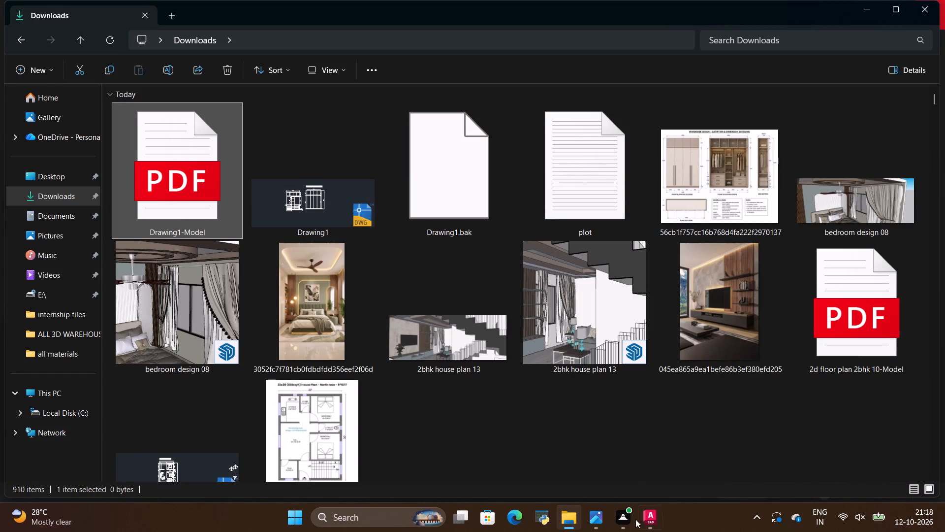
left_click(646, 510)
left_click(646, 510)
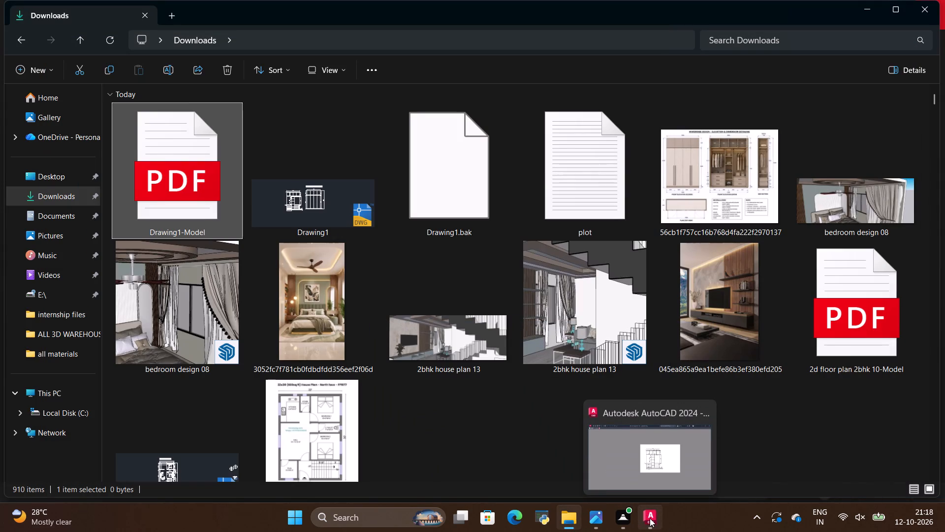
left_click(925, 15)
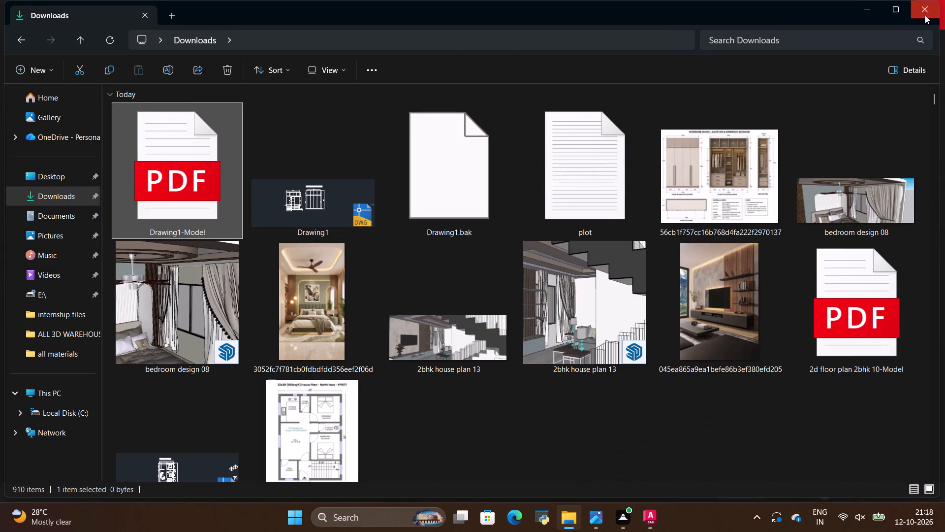
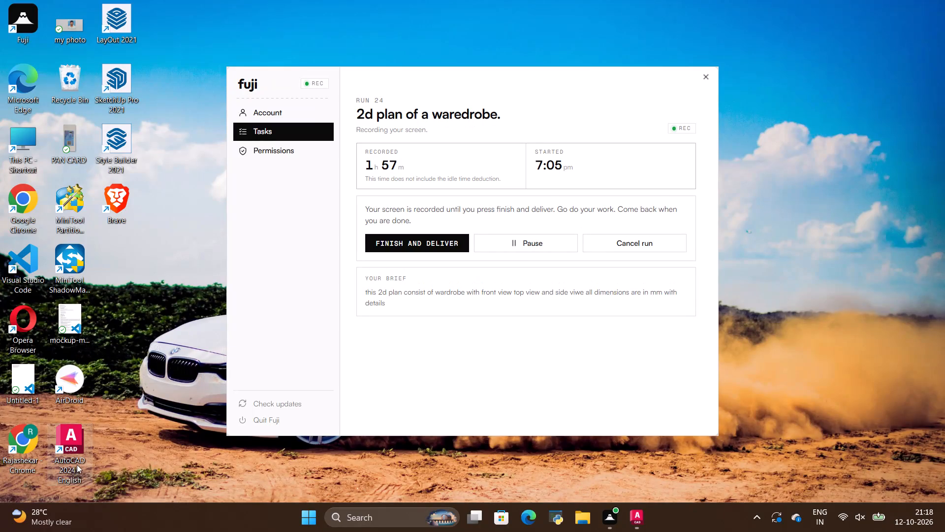
Open the Drawing1 drawing from the Downloads folder to return to AutoCAD, and exit the plot preview.
left_click_drag(540, 531, 678, 531)
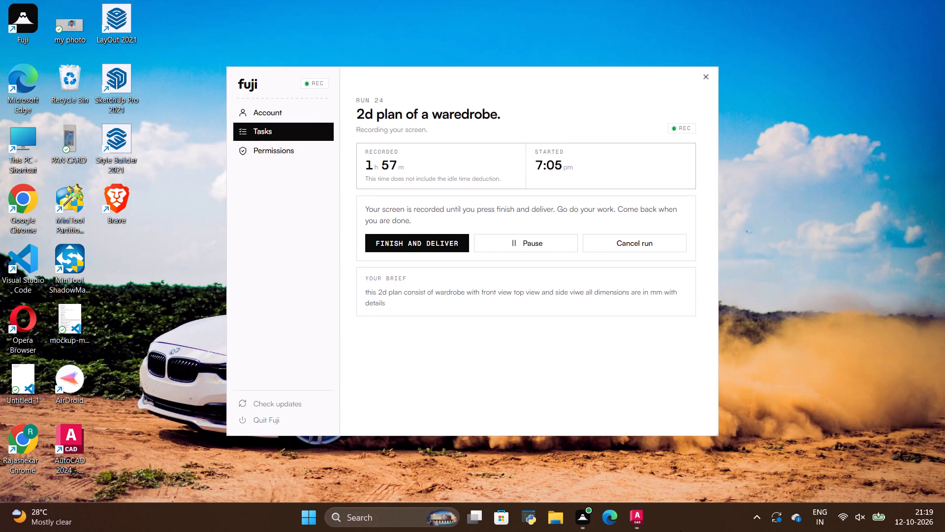
left_click(548, 513)
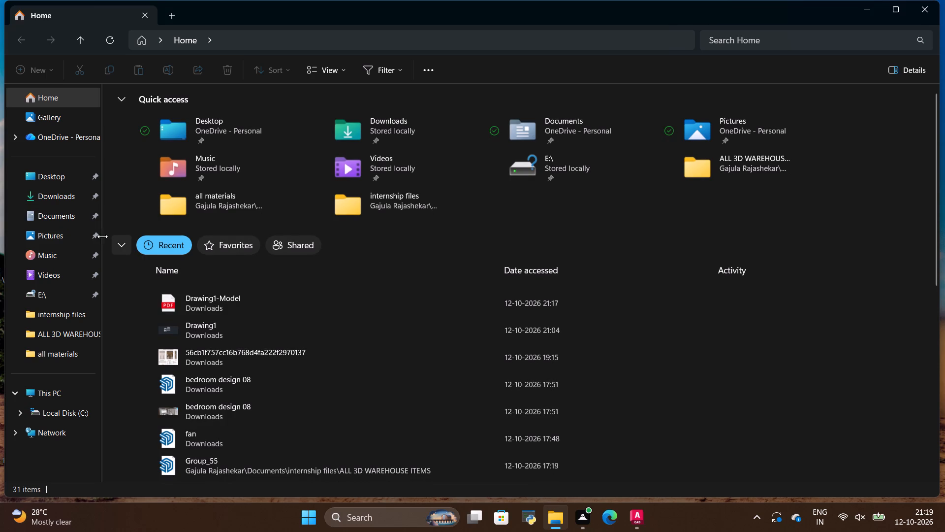
left_click(57, 197)
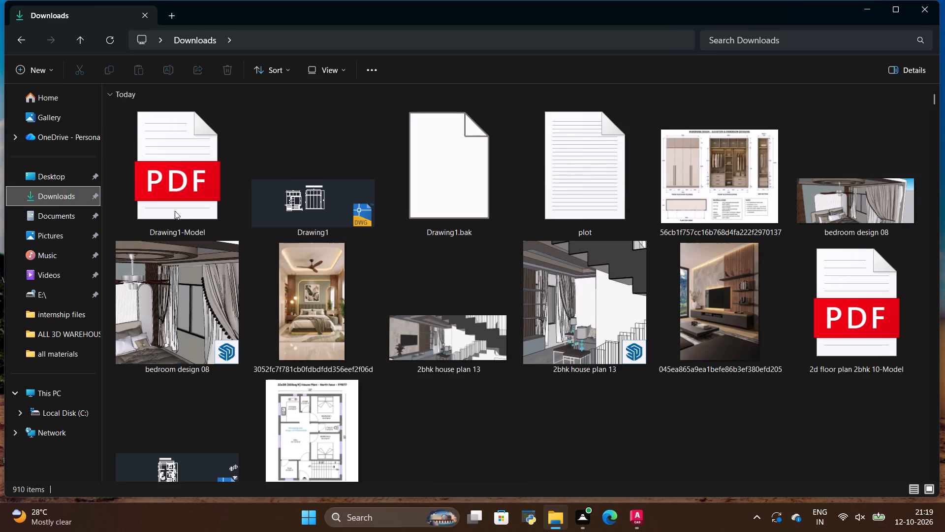
double_click(262, 201)
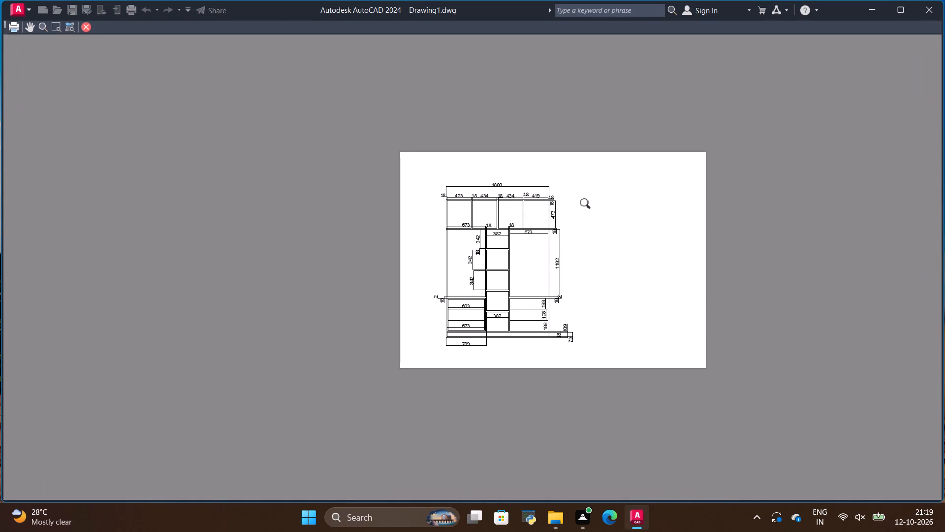
key("Escape")
Apply the A4 landscape plot settings to the layout and plot to Drawing1-Model PDF in Downloads, overwriting the existing file.
scroll(575, 196, "down", 1)
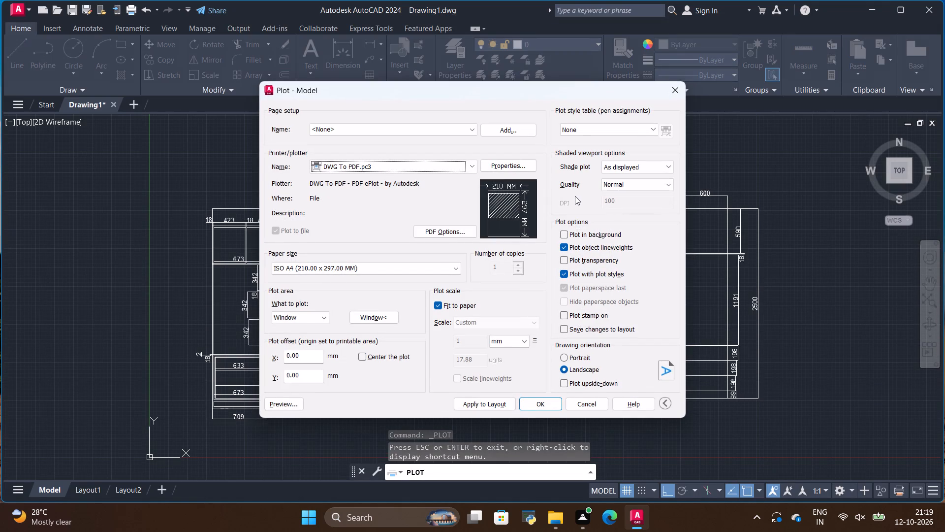
scroll(575, 196, "down", 1)
left_click(474, 404)
left_click(529, 402)
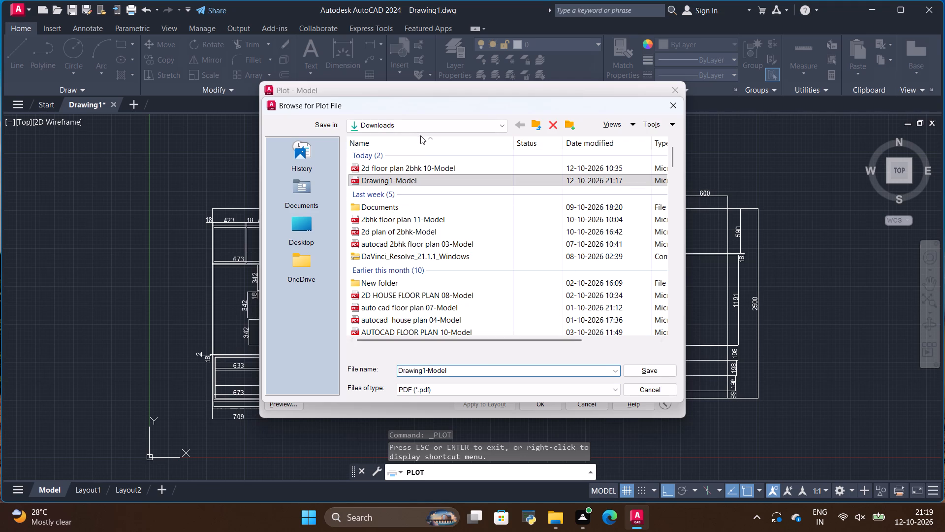
left_click(642, 372)
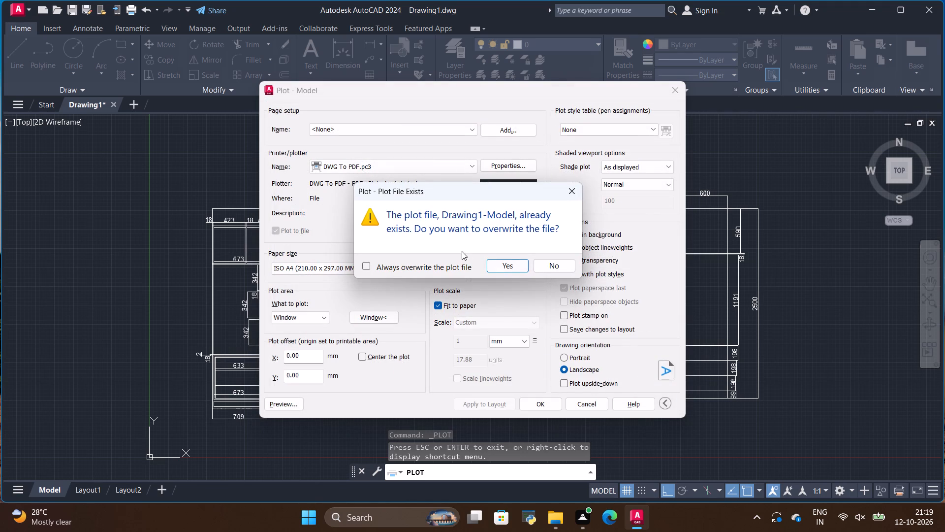
left_click(495, 265)
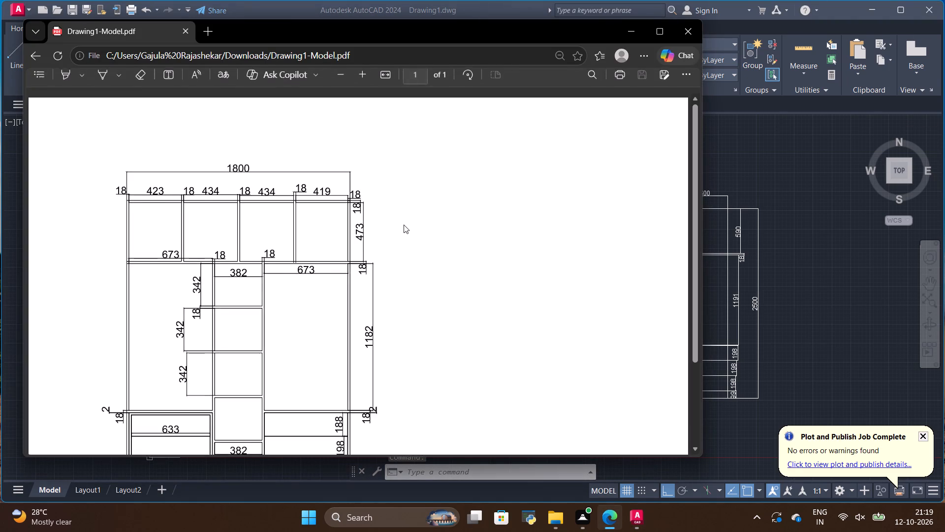
Review the plotted open wardrobe elevation in the Drawing1-Model PDF and close the viewer.
scroll(404, 225, "down", 4)
scroll(404, 225, "up", 1)
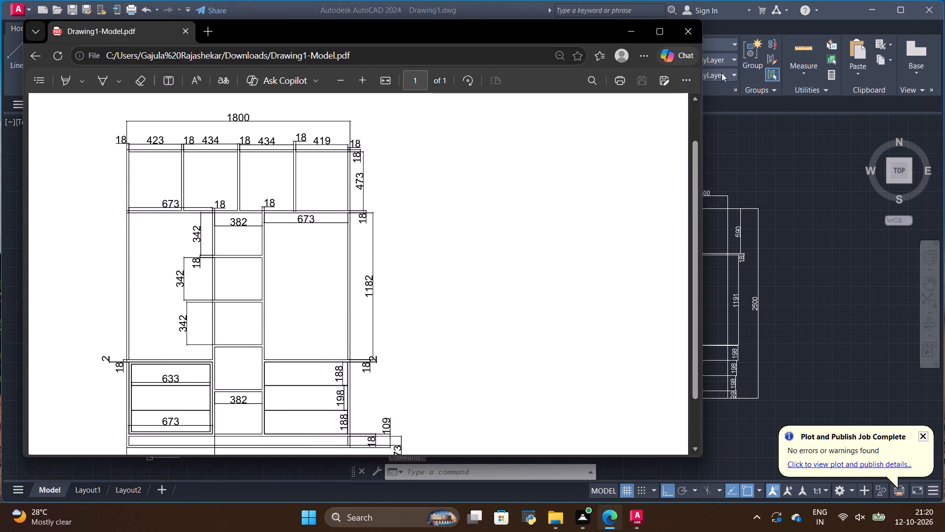
left_click(690, 34)
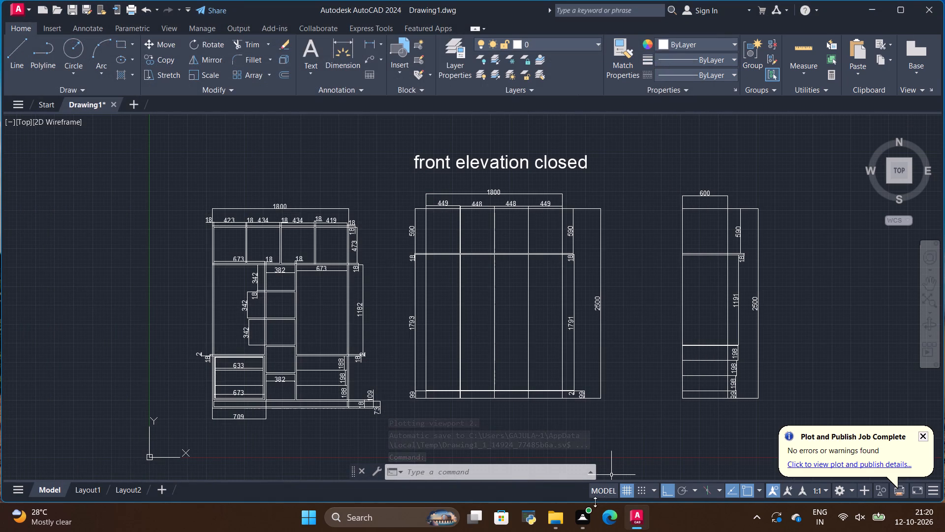
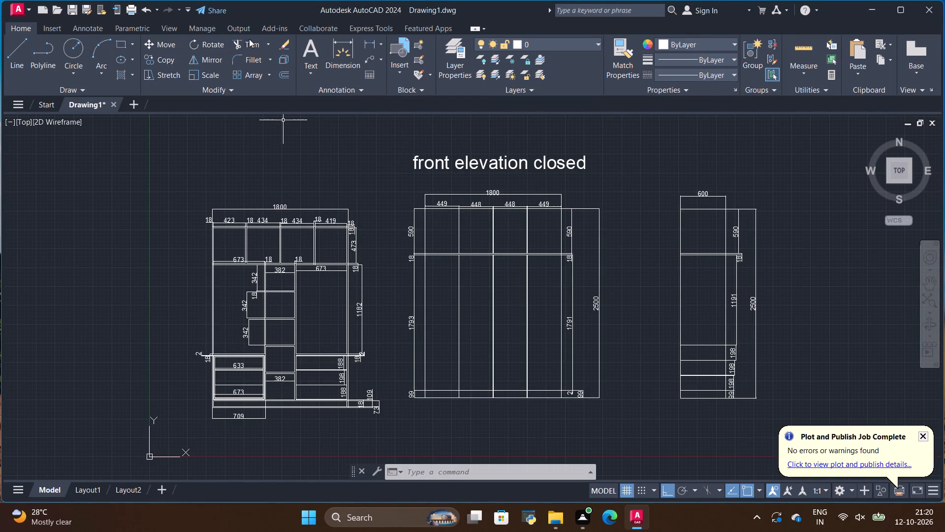
Add the multiline text title "front elevatin open" above the open wardrobe elevation.
left_click(314, 55)
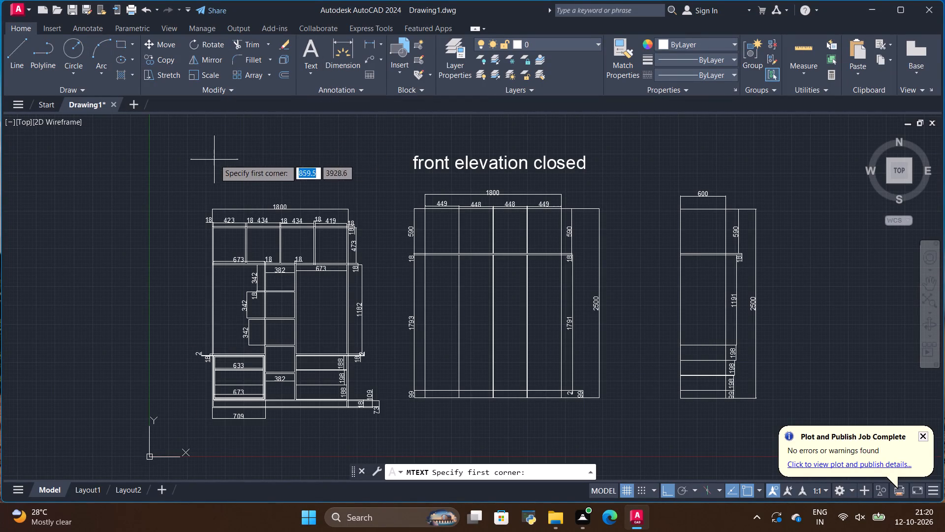
left_click(218, 155)
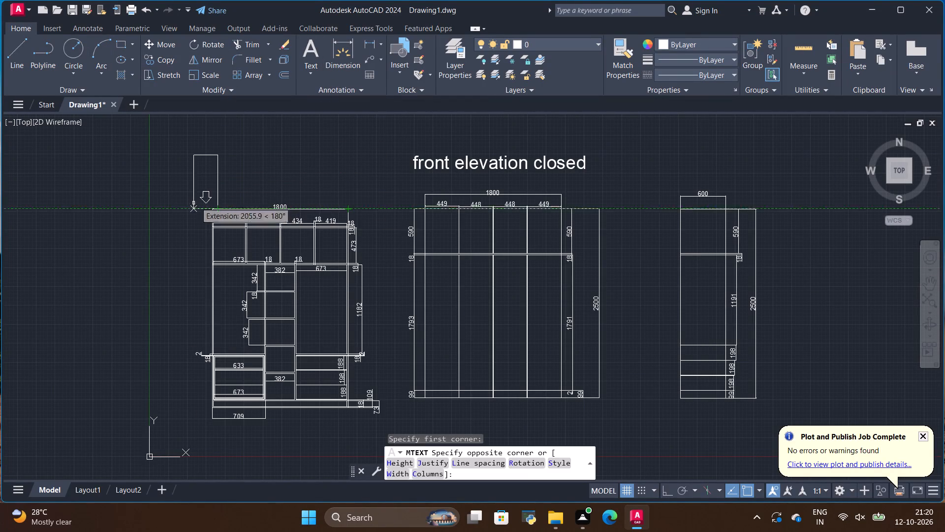
left_click(207, 198)
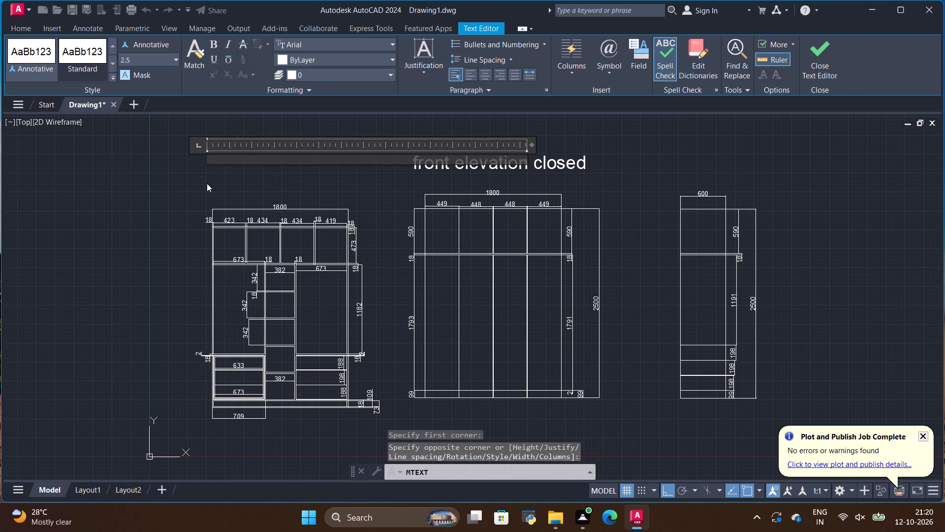
type("fr")
type("ont elevatin")
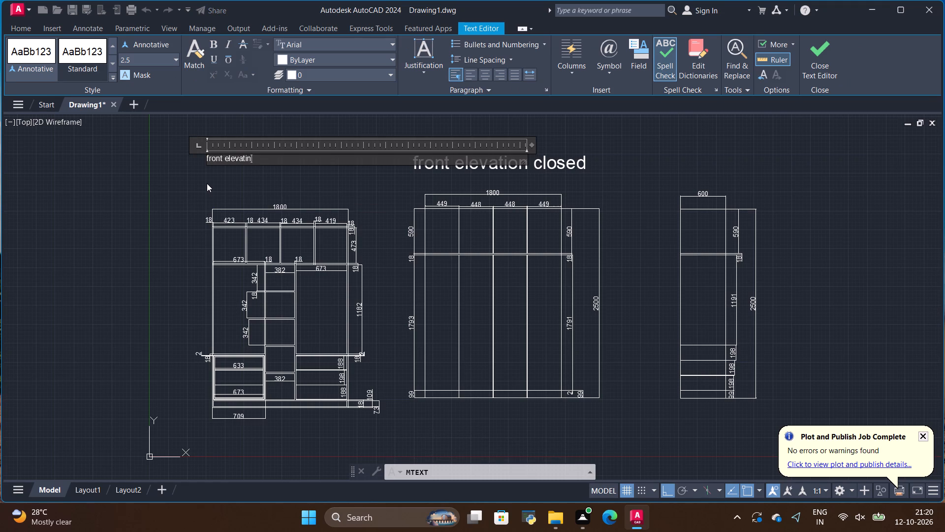
key("space")
type("open")
key("Return")
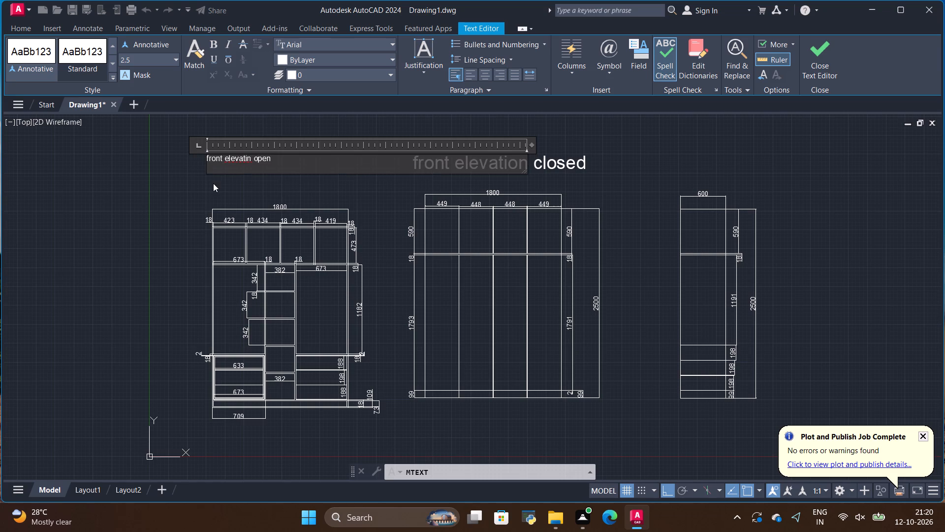
left_click(216, 185)
Scale the "front elevatin open" title up by a factor of about 73, close to the closed elevation title's size.
scroll(208, 151, "up", 4)
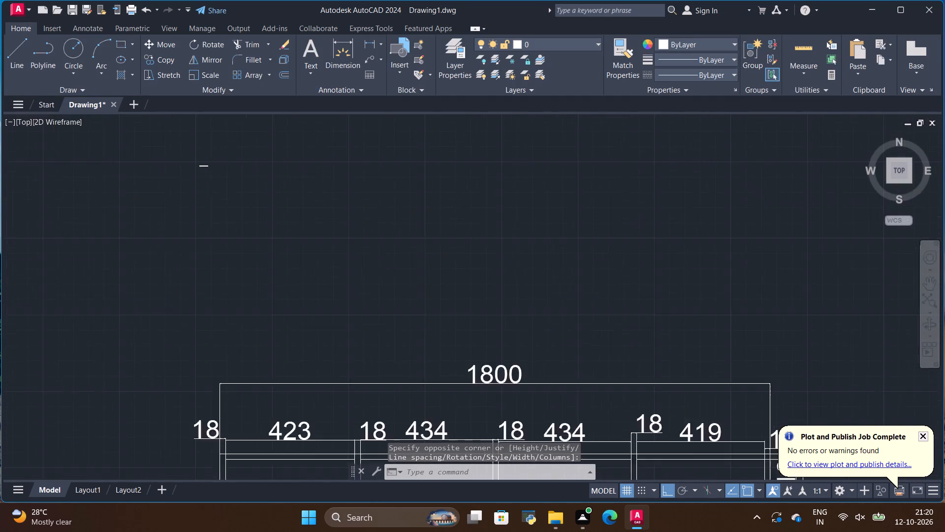
scroll(201, 163, "up", 3)
left_click(199, 181)
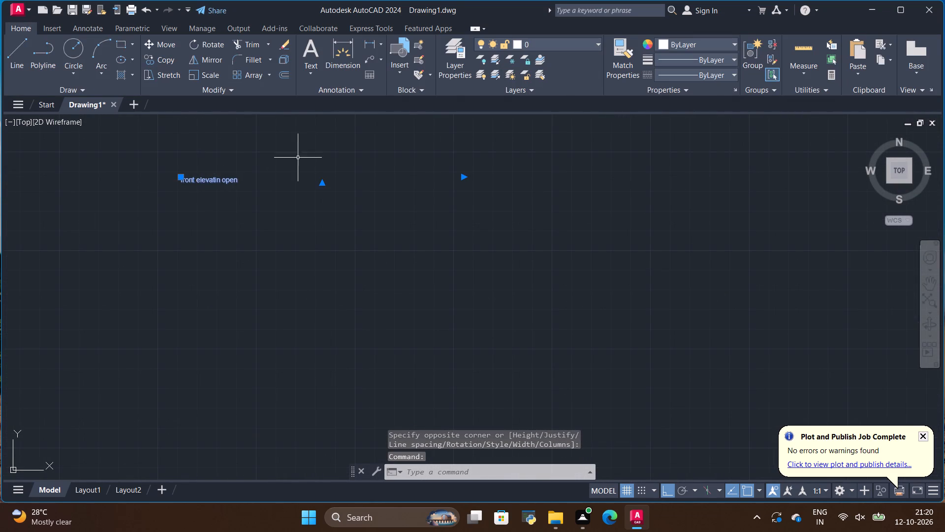
left_click(202, 70)
left_click(180, 186)
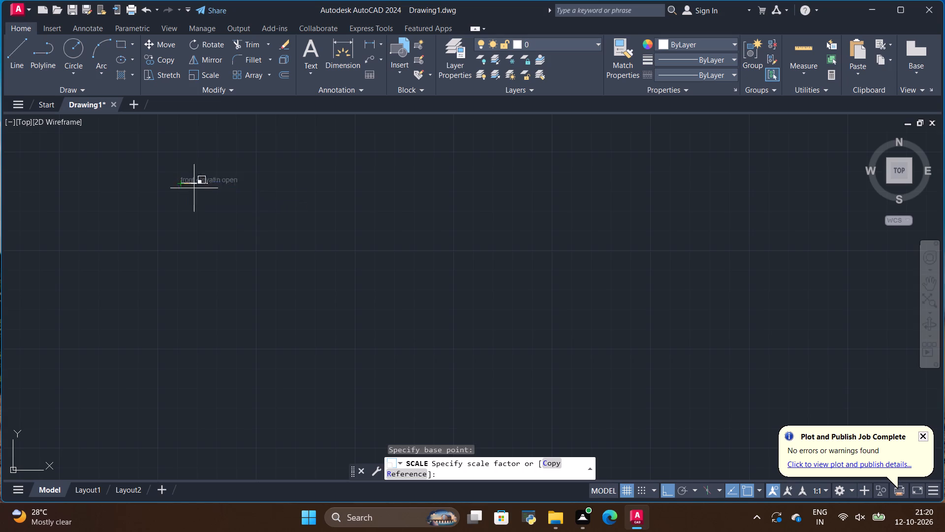
scroll(300, 230, "down", 4)
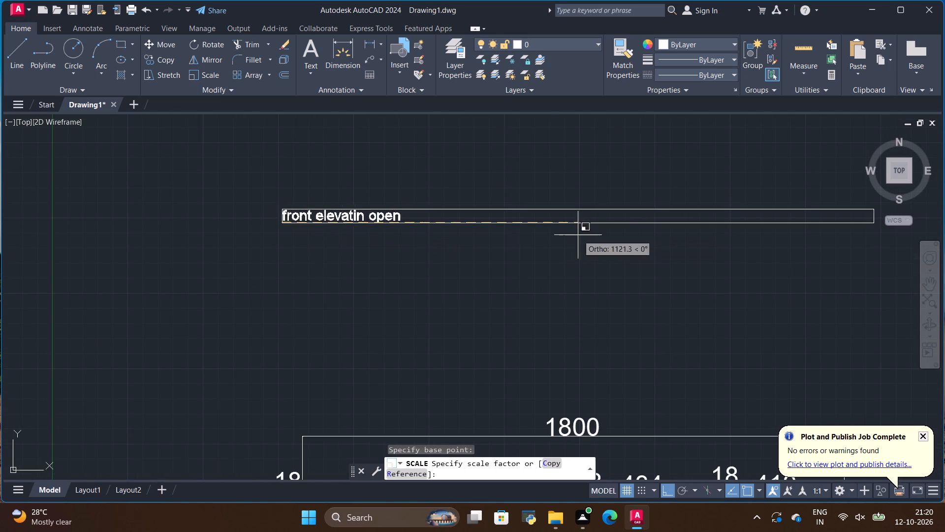
scroll(51, 252, "down", 5)
scroll(98, 218, "down", 1)
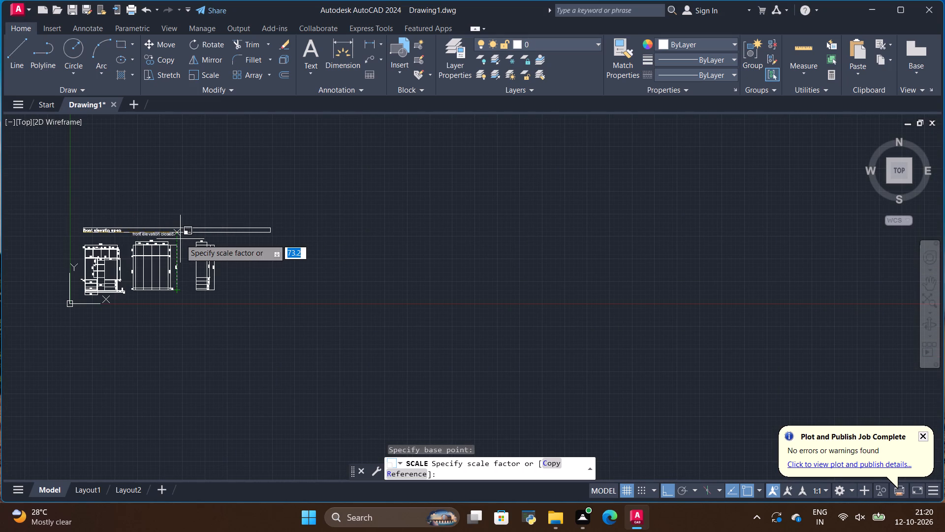
left_click(180, 239)
scroll(170, 231, "up", 2)
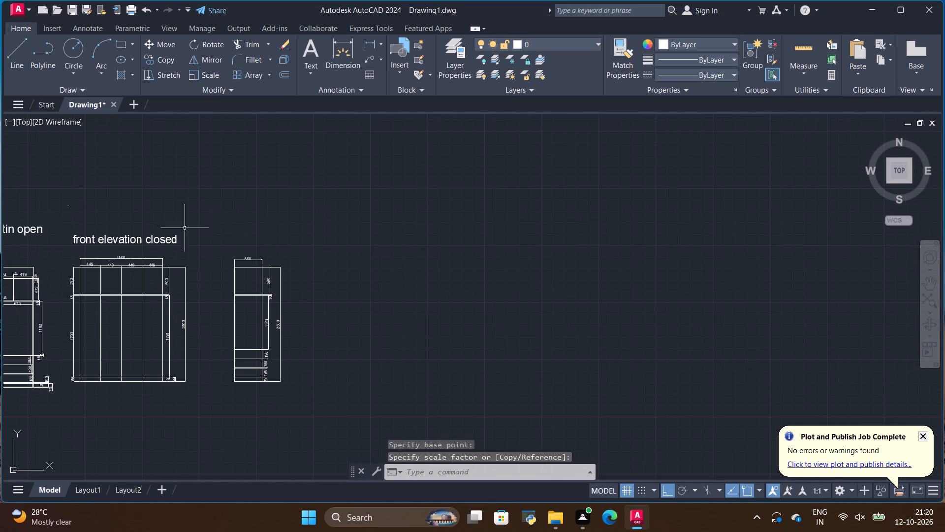
scroll(341, 230, "down", 2)
scroll(269, 258, "up", 3)
scroll(317, 221, "down", 1)
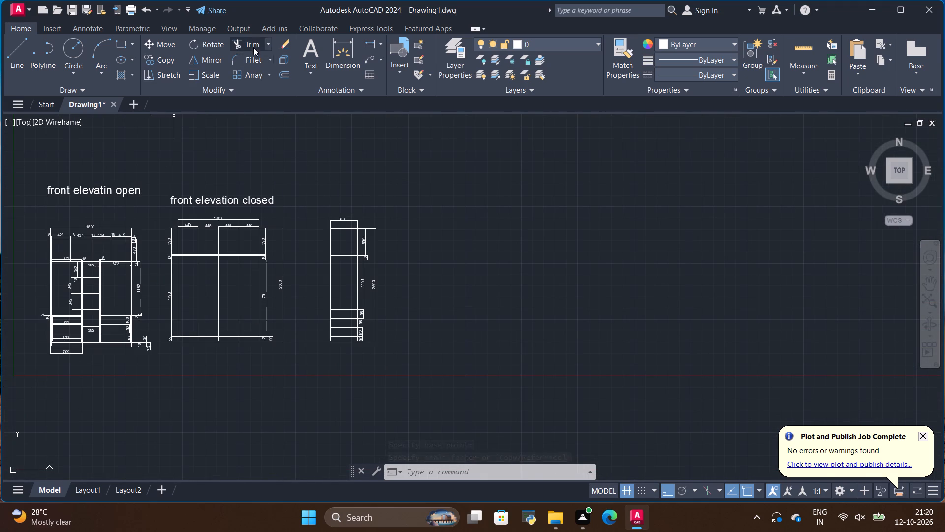
Add the multiline text title "side view" above the wardrobe's side section.
left_click(313, 55)
left_click(323, 147)
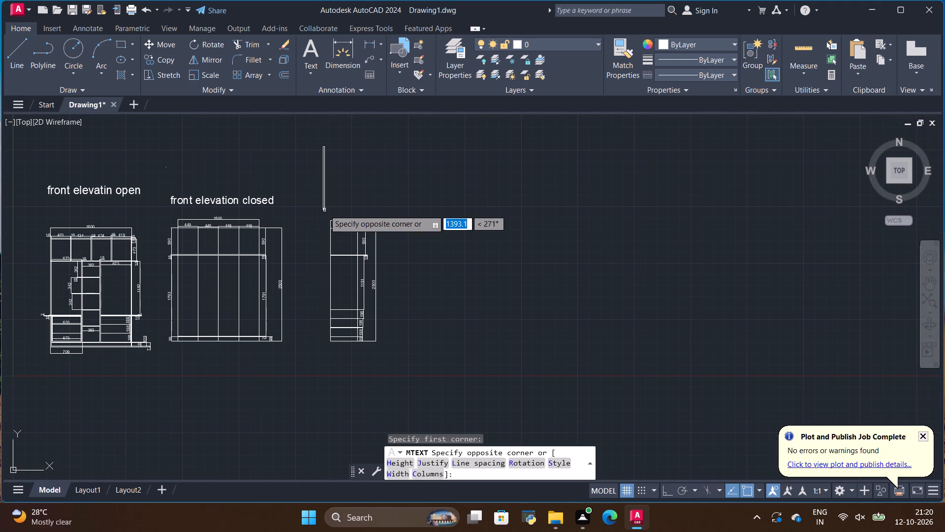
left_click(324, 210)
type("side")
key("space")
type("view")
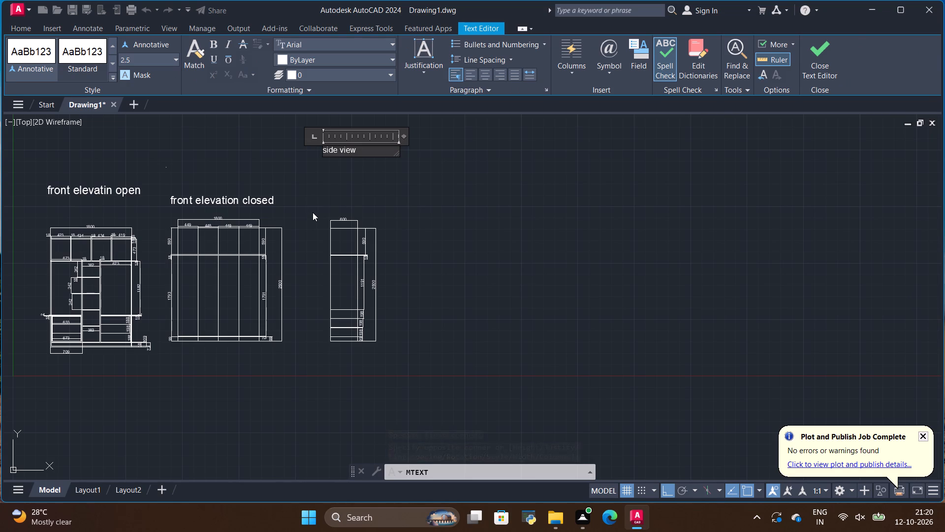
left_click(313, 212)
Scale up the "side view" title from its lower-left corner to roughly match the elevation titles.
scroll(321, 134, "up", 5)
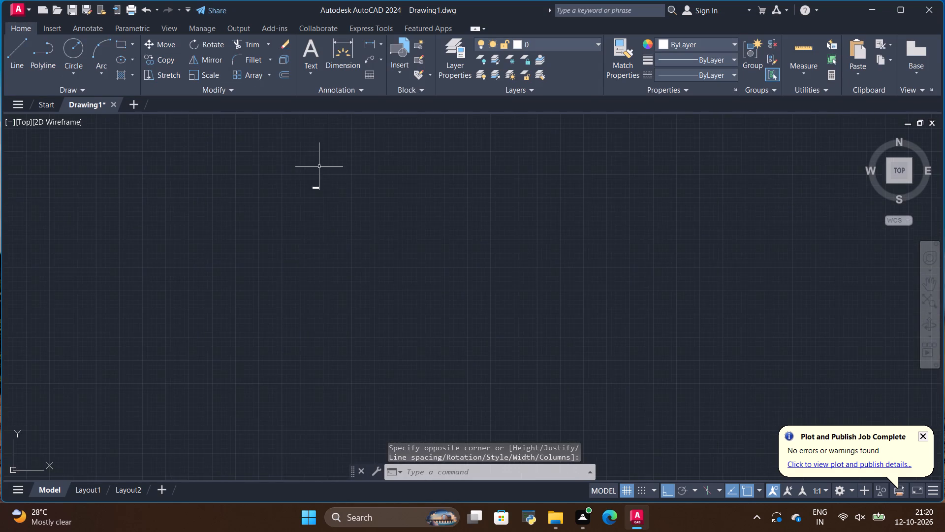
scroll(312, 196, "up", 4)
left_click(303, 161)
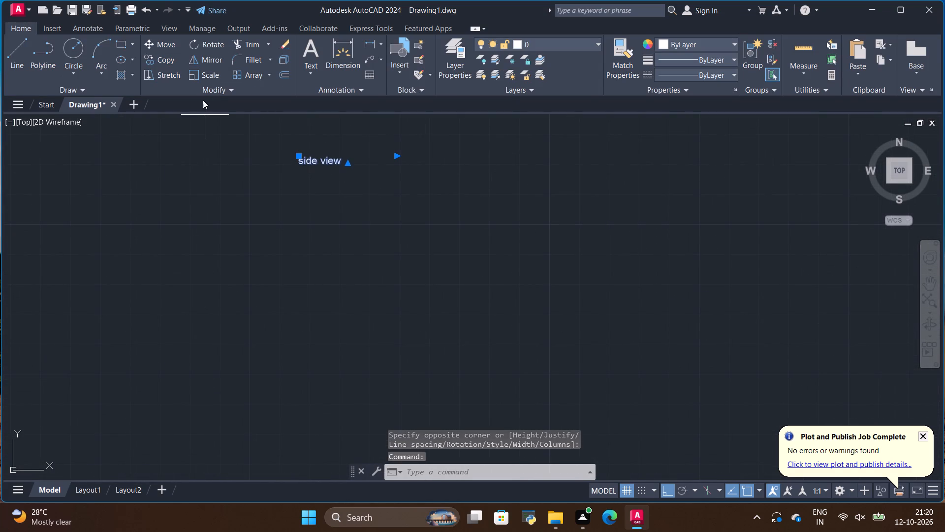
left_click(203, 75)
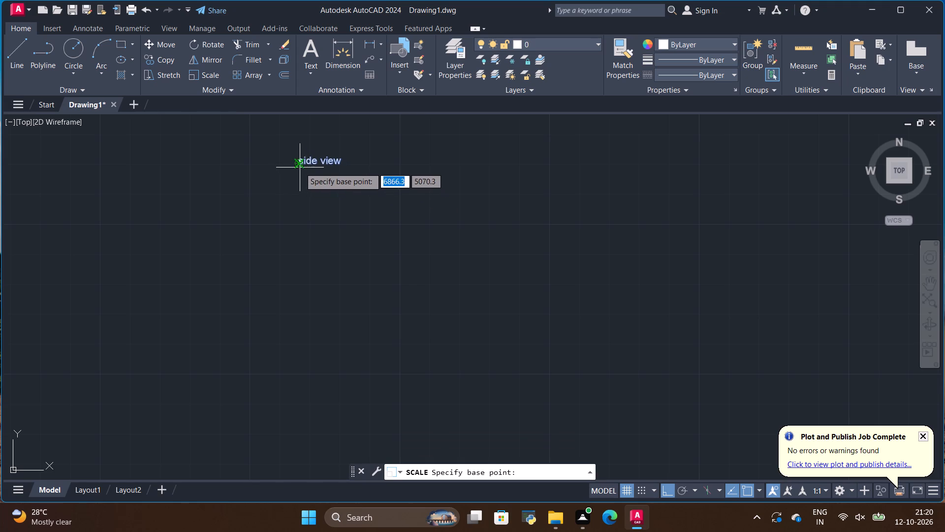
left_click(299, 167)
scroll(402, 231, "down", 5)
scroll(282, 208, "down", 5)
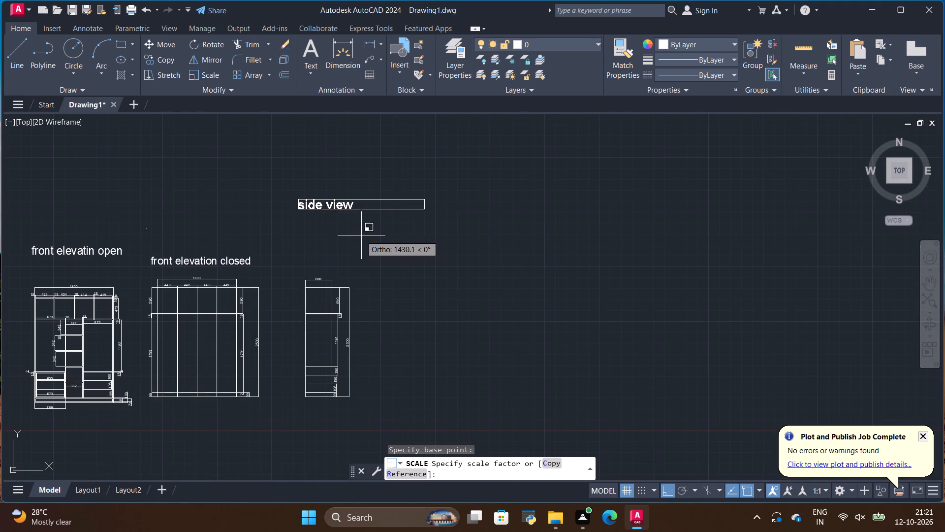
left_click(339, 229)
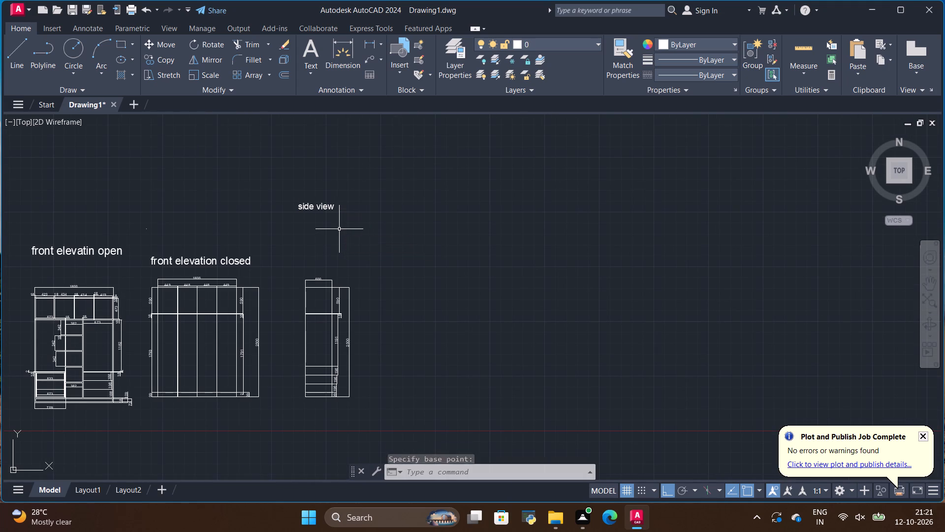
Move the "side view" title straight down to sit just above the side section's 600 dimension.
left_click(277, 177)
left_click(353, 232)
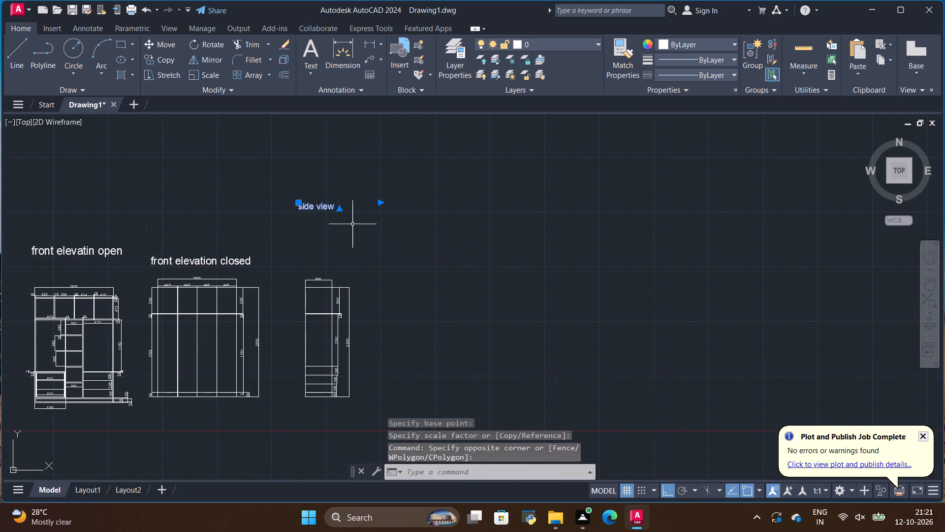
left_click(167, 43)
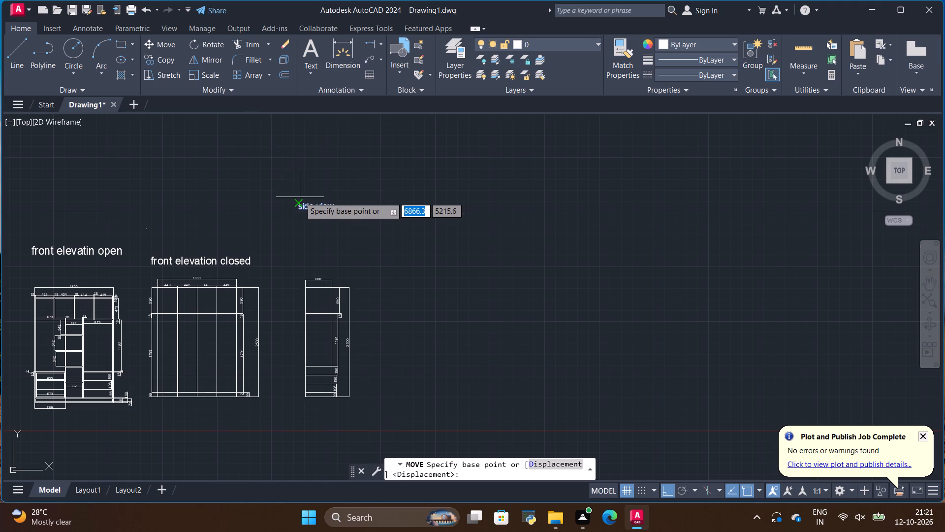
left_click(300, 198)
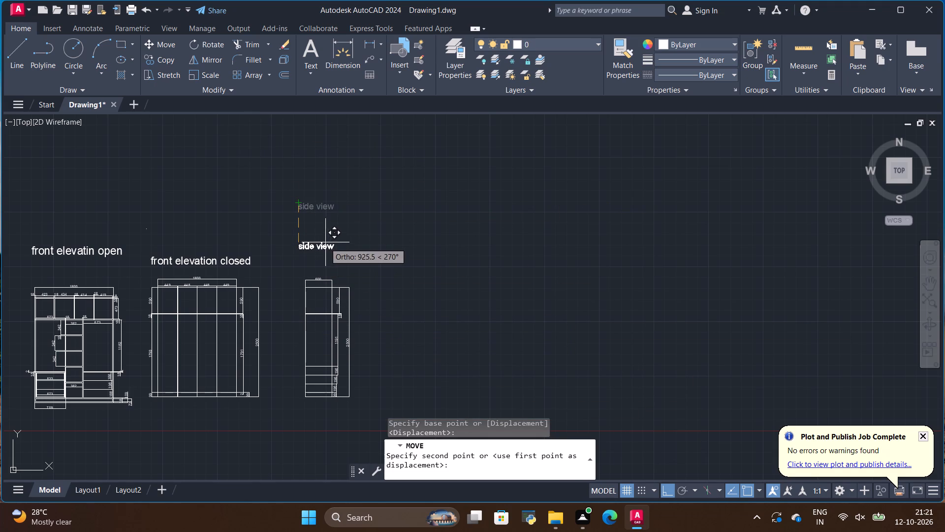
left_click(308, 200)
left_click(291, 200)
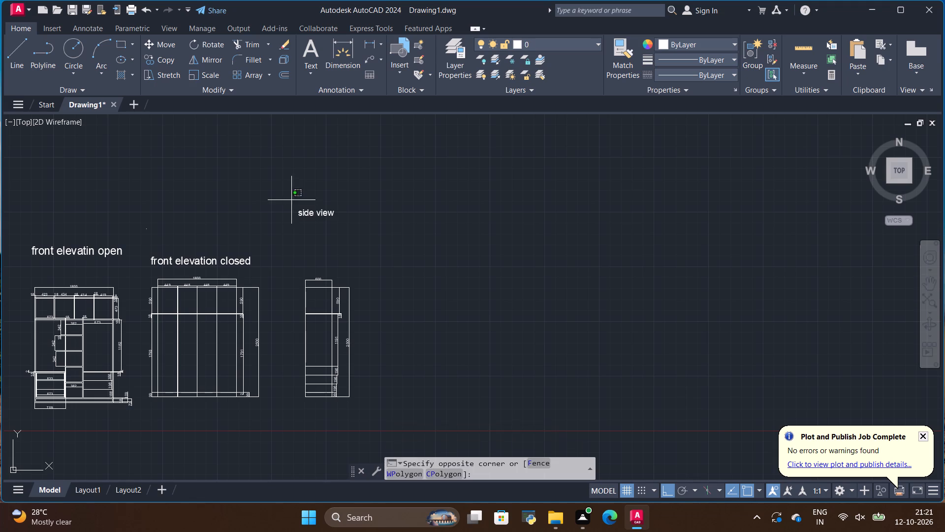
left_click(355, 229)
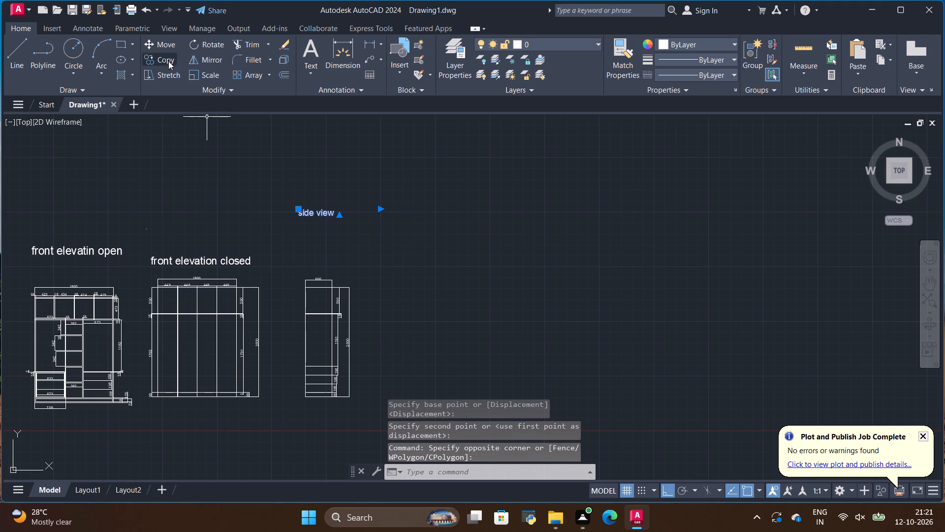
left_click(162, 41)
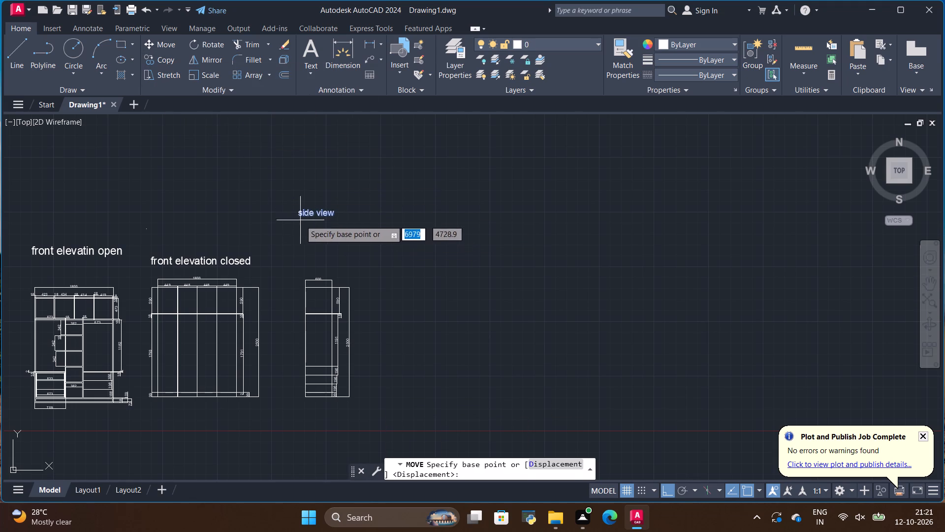
left_click(297, 213)
left_click(311, 265)
scroll(279, 289, "up", 1)
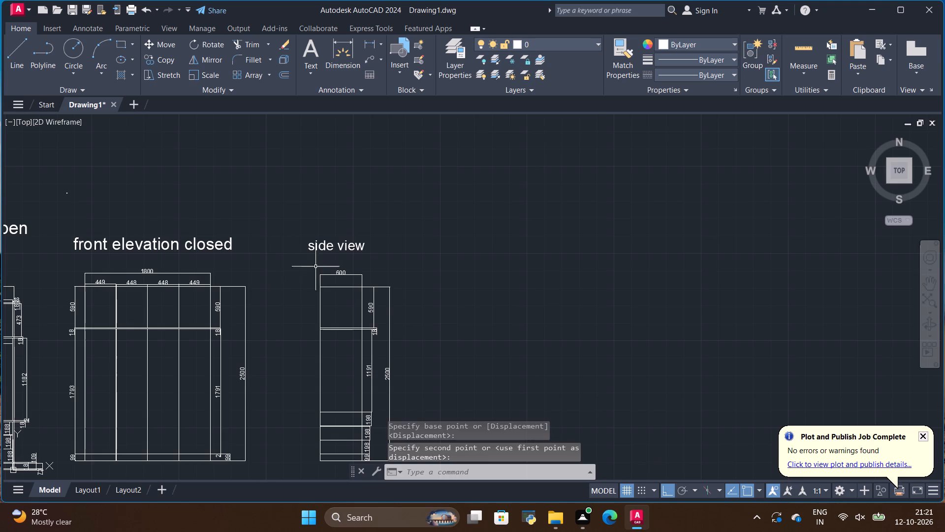
scroll(318, 251, "down", 2)
scroll(163, 305, "up", 2)
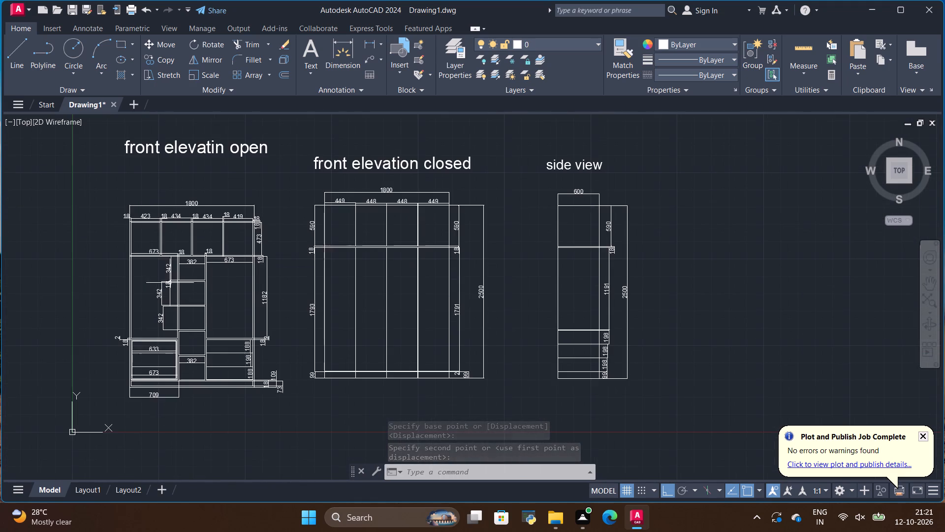
scroll(172, 277, "down", 1)
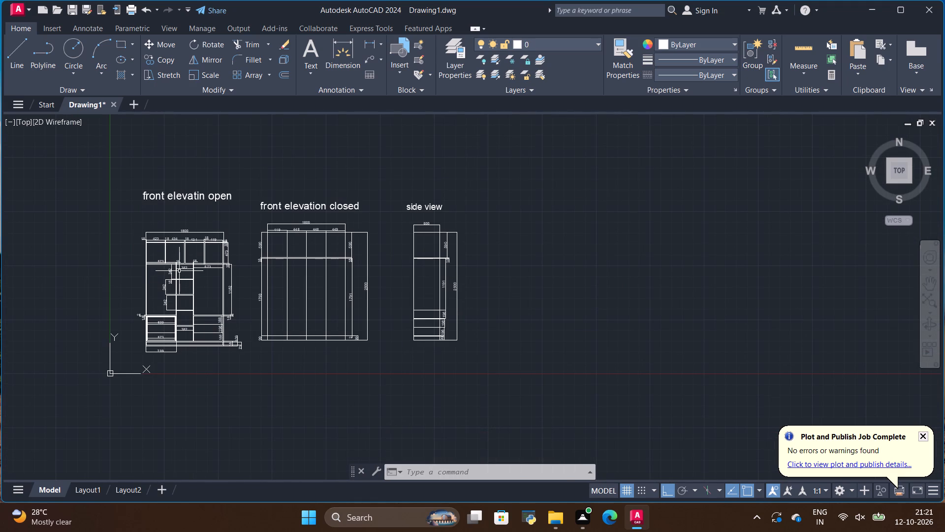